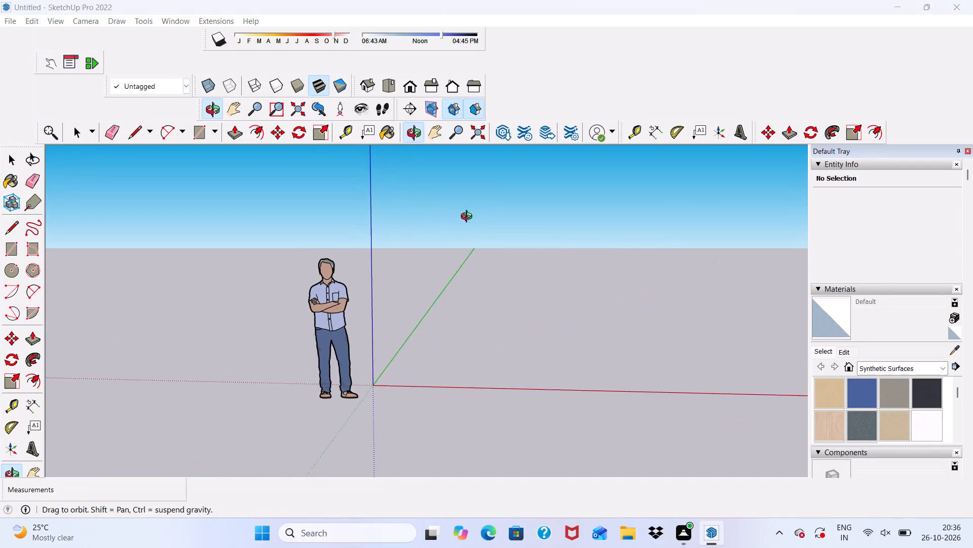
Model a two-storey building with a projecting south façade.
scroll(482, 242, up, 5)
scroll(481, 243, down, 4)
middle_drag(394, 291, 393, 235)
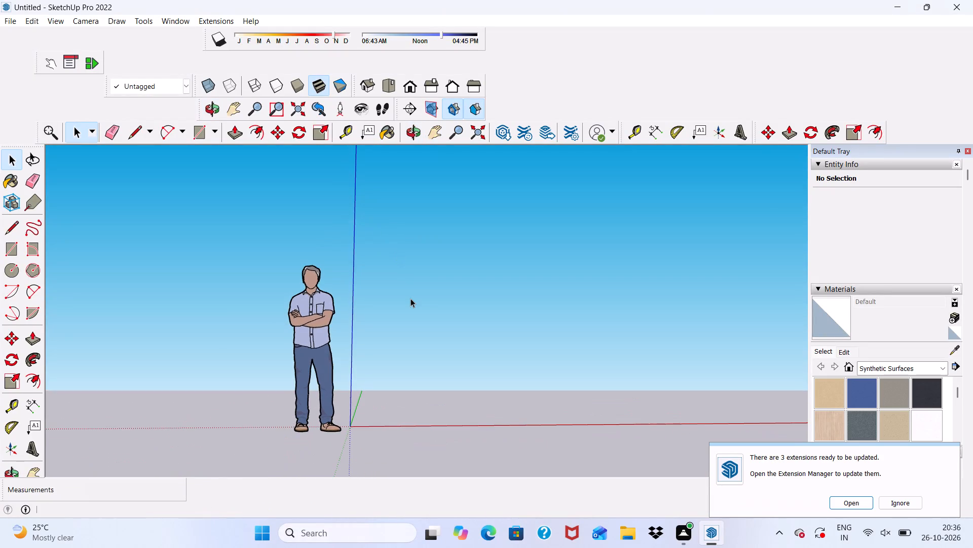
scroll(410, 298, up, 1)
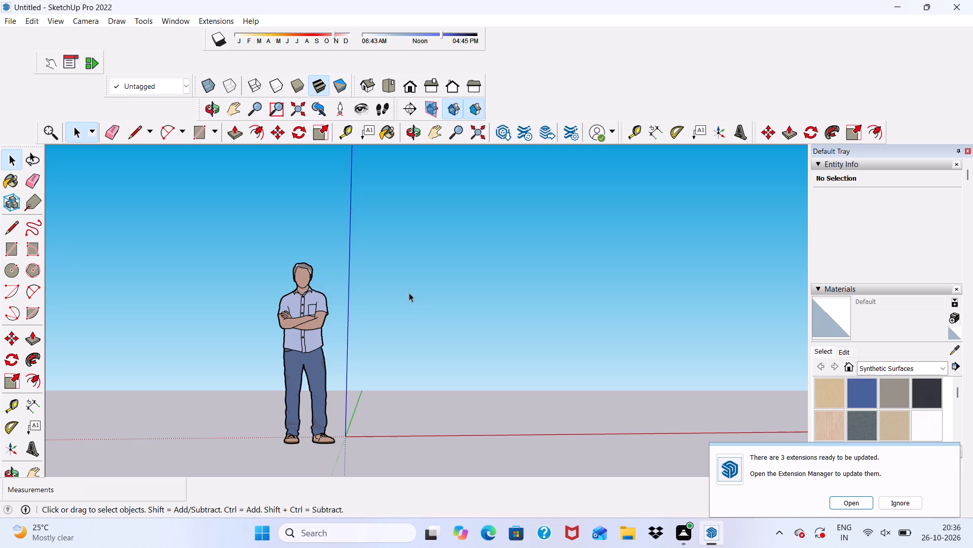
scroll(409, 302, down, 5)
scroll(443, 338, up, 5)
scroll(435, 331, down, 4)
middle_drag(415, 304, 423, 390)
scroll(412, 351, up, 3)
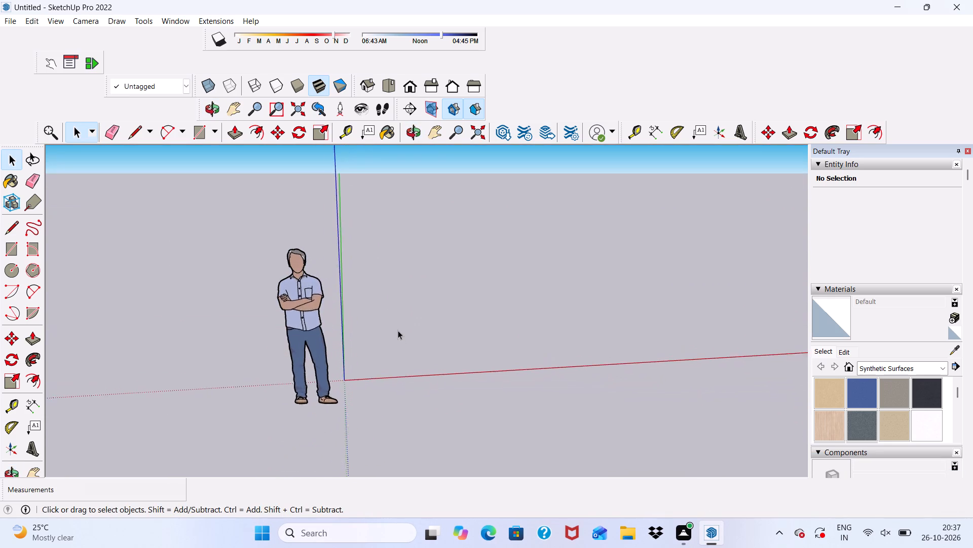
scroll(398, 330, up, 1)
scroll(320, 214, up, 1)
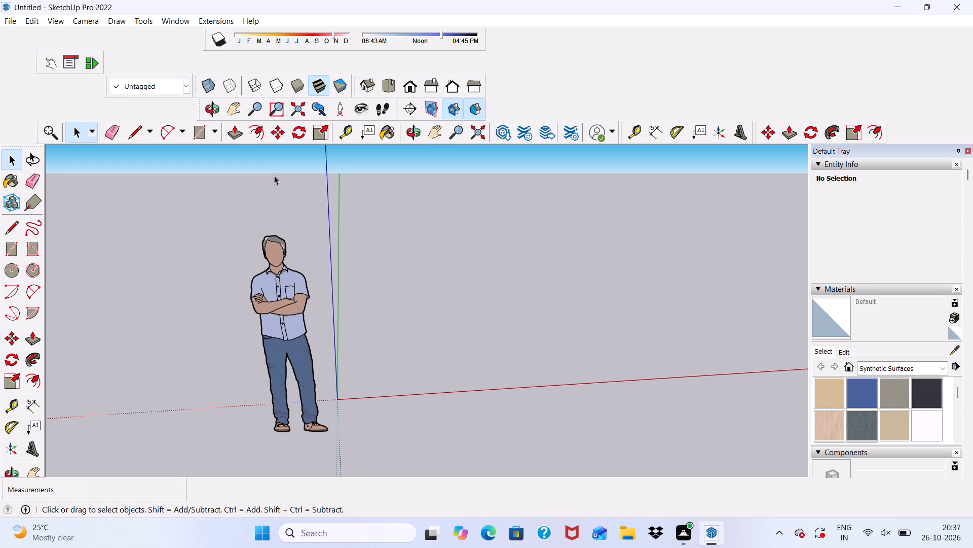
Draw a 30' by 30' rectangle on the ground beyond the origin.
scroll(277, 207, down, 3)
click(202, 135)
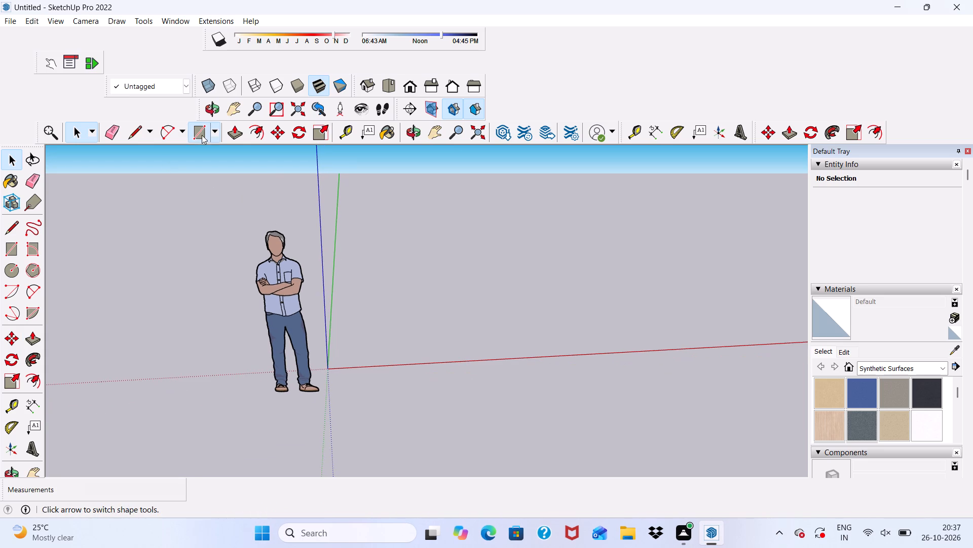
scroll(421, 320, down, 2)
scroll(348, 260, down, 2)
middle_drag(367, 325, 346, 355)
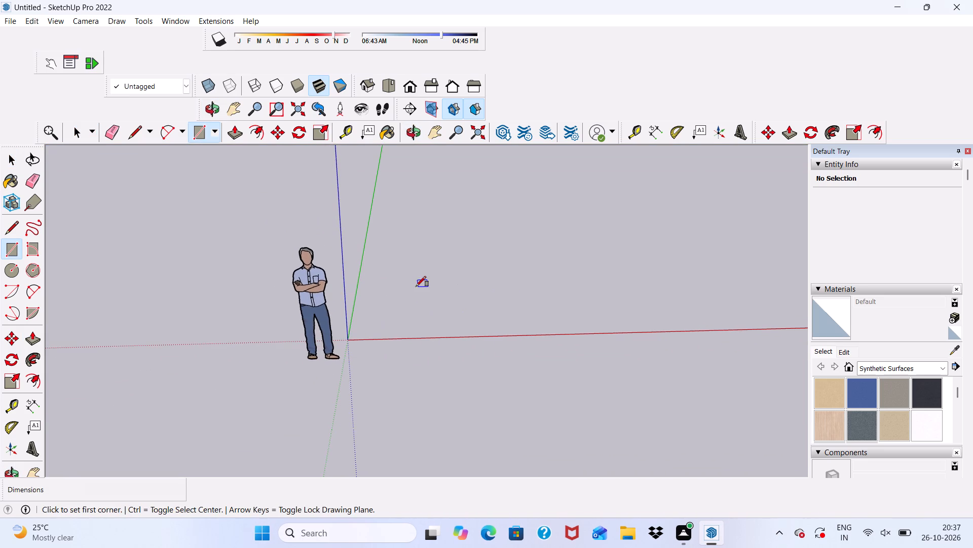
middle_drag(417, 287, 436, 254)
scroll(444, 261, up, 7)
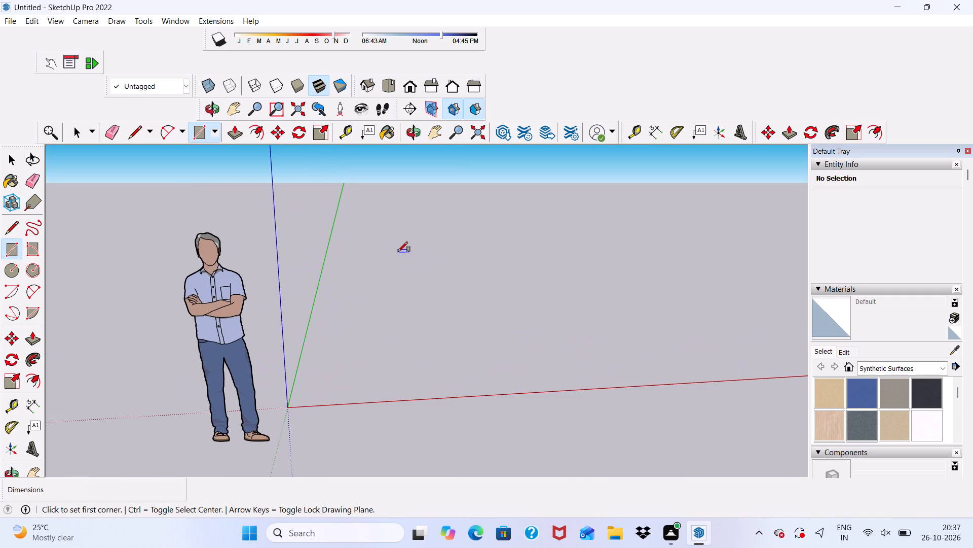
click(398, 252)
scroll(550, 304, down, 3)
scroll(362, 283, down, 9)
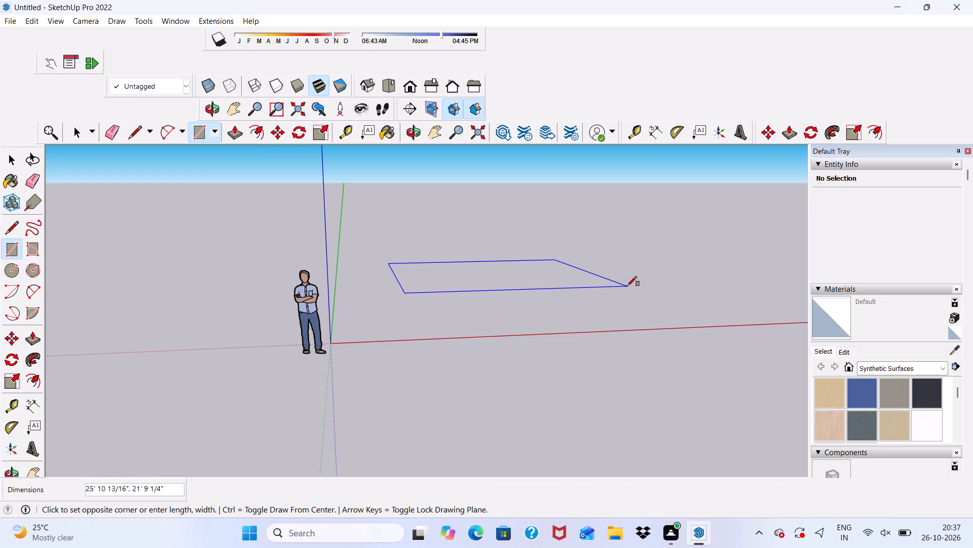
text(30)
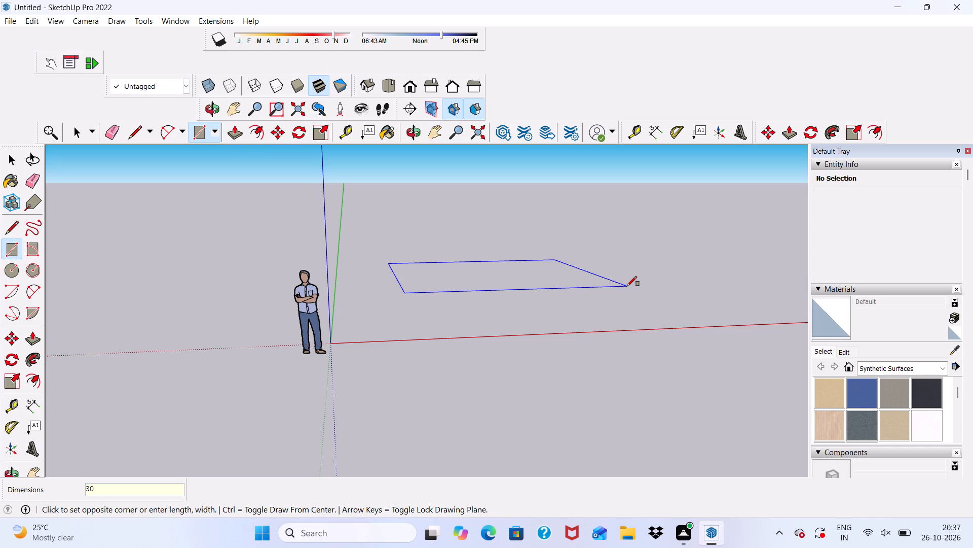
text(',30)
key(apostrophe)
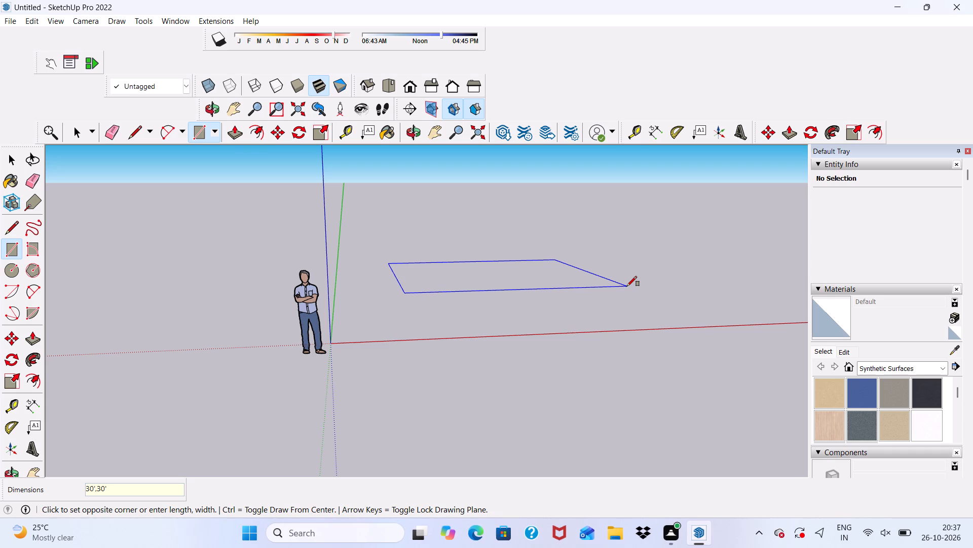
key(Return)
key(space)
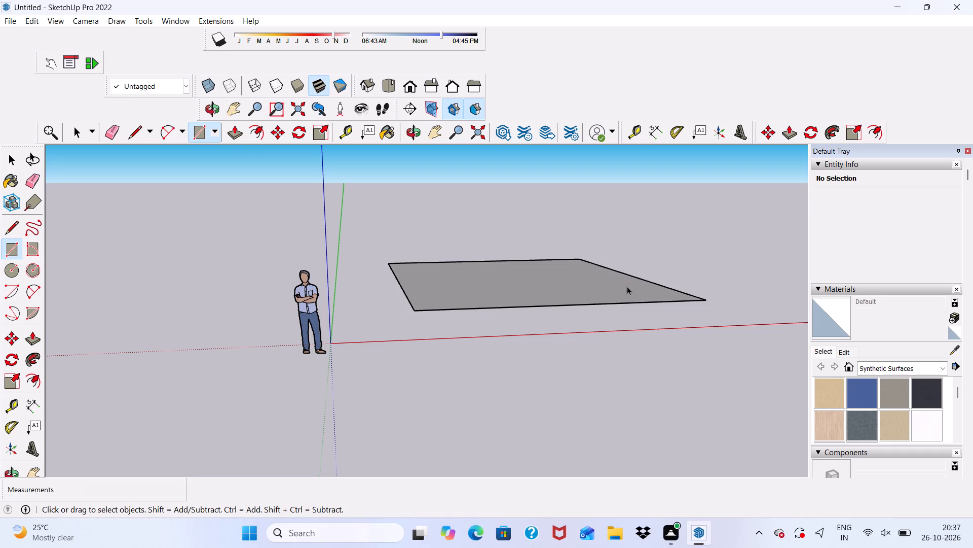
Offset the square face's outline 9" inward to mark the wall thickness.
scroll(572, 247, down, 7)
middle_drag(578, 283, 512, 414)
scroll(497, 336, up, 4)
scroll(506, 295, down, 6)
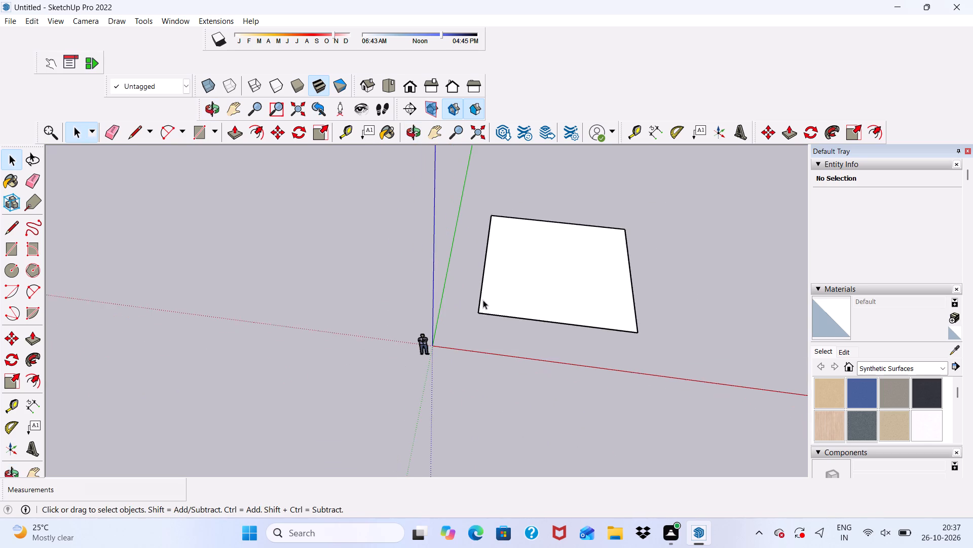
middle_drag(485, 300, 494, 245)
scroll(505, 256, down, 1)
scroll(543, 299, up, 5)
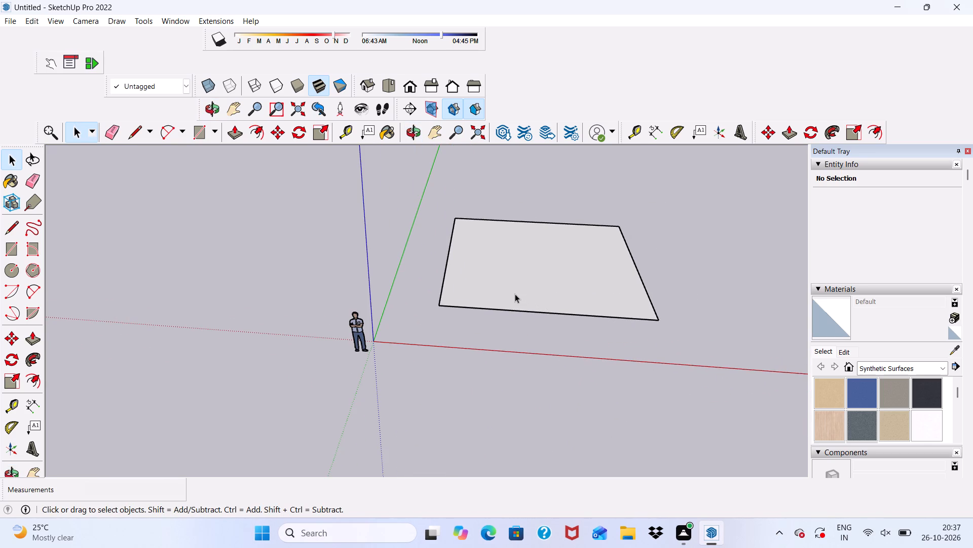
scroll(515, 294, up, 4)
scroll(503, 298, down, 6)
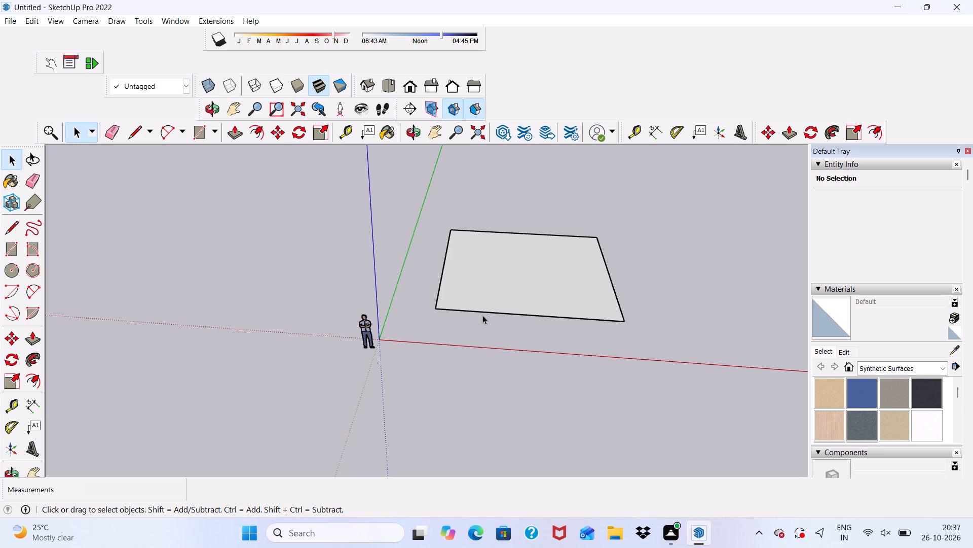
scroll(475, 356, down, 3)
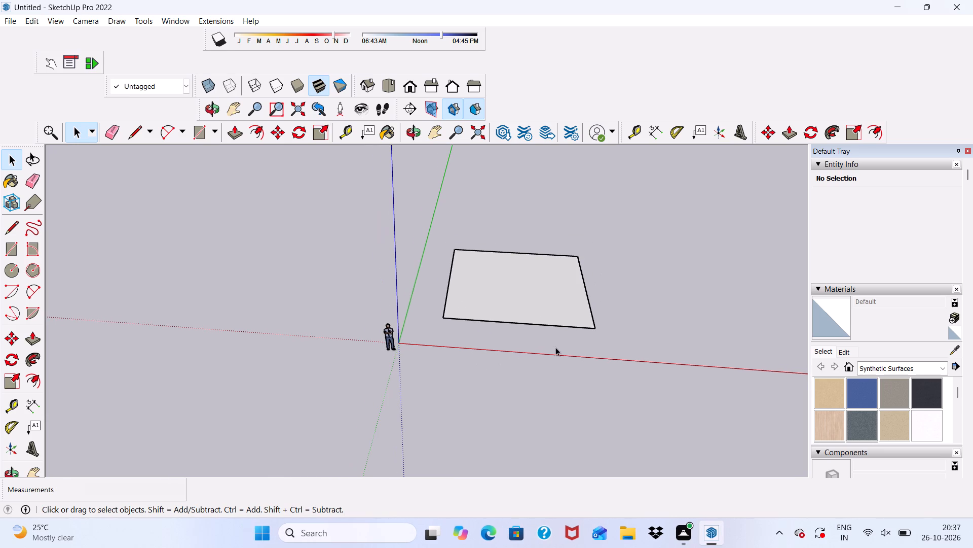
scroll(555, 347, up, 4)
scroll(493, 312, down, 3)
middle_drag(480, 313, 482, 359)
scroll(345, 253, up, 2)
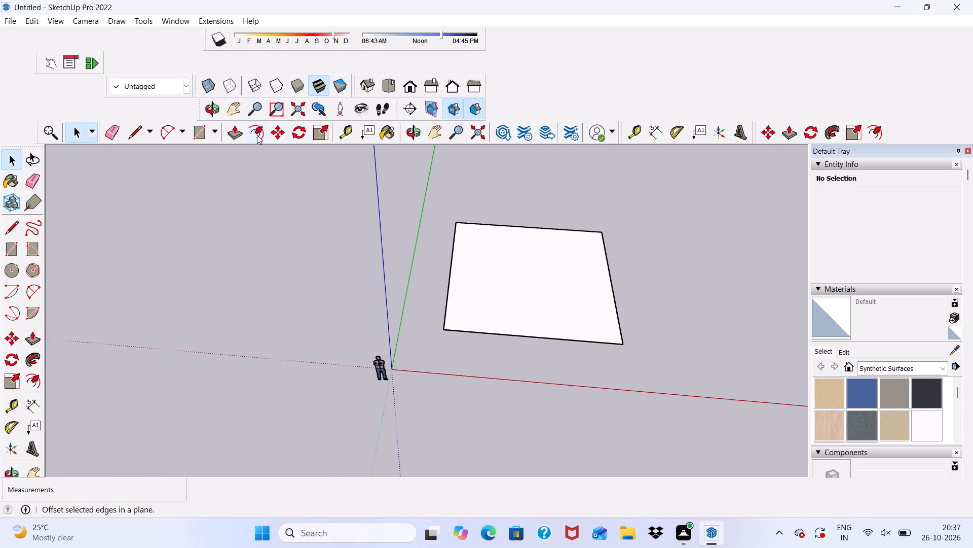
click(257, 135)
scroll(427, 294, up, 1)
click(454, 282)
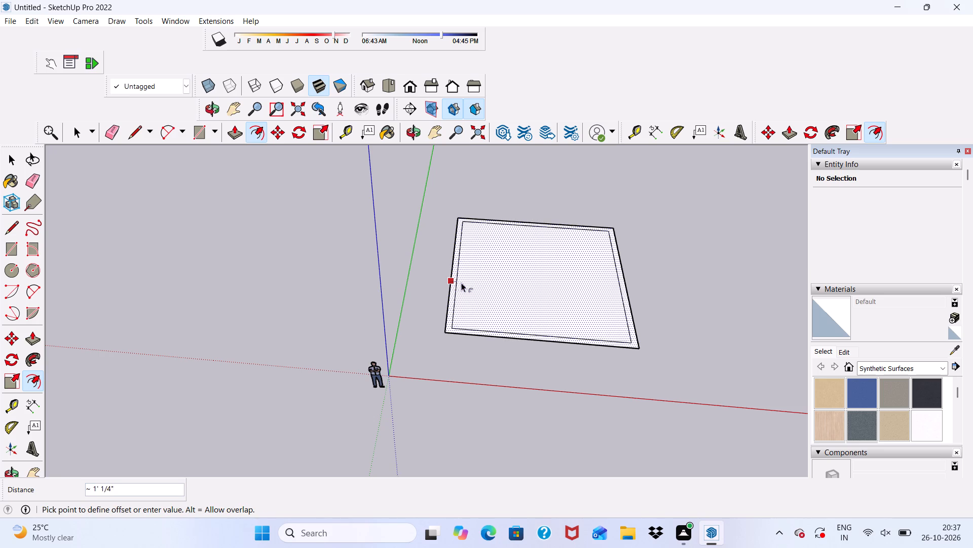
text(9")
key(Return)
key(space)
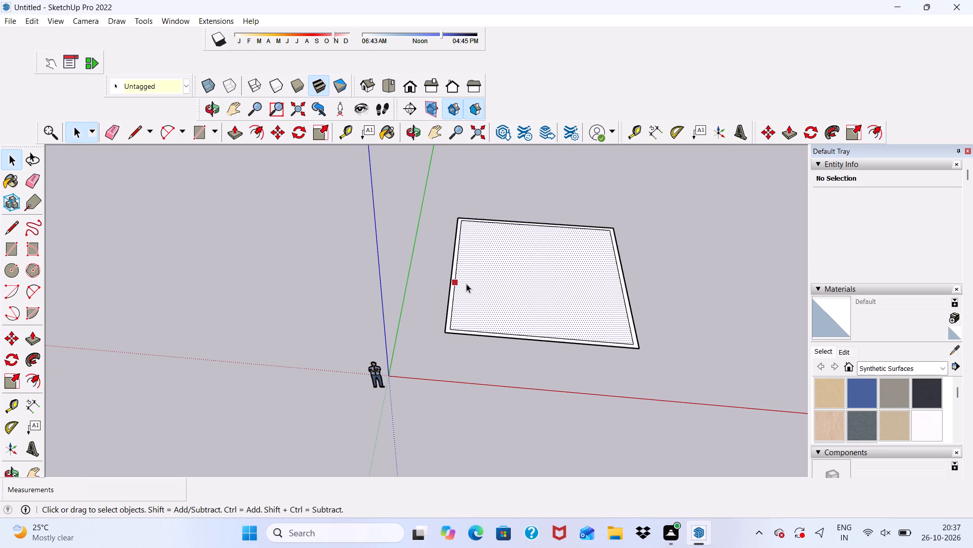
click(426, 306)
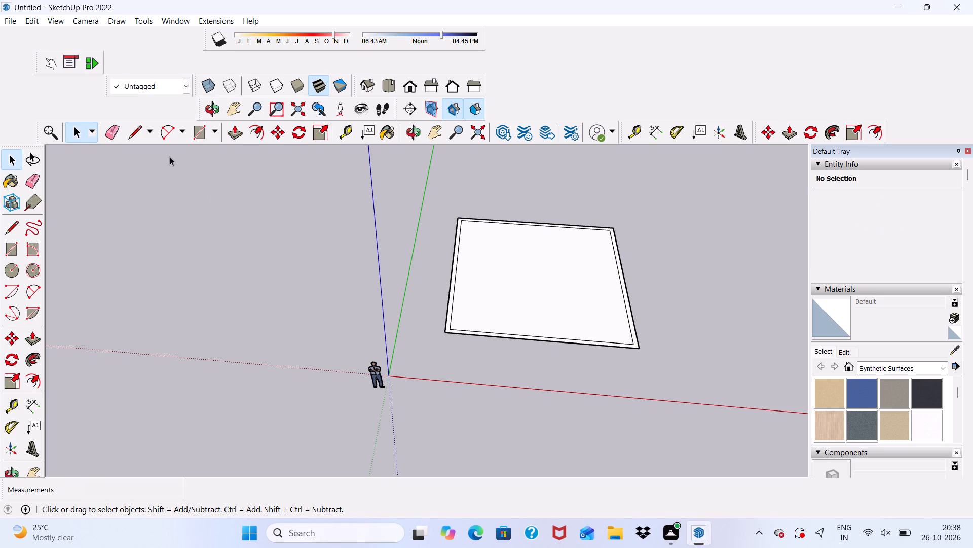
Draw a 9" line from each front inner corner to the front outer edge, separating the front strip from the wall outline.
click(129, 130)
scroll(495, 356, up, 9)
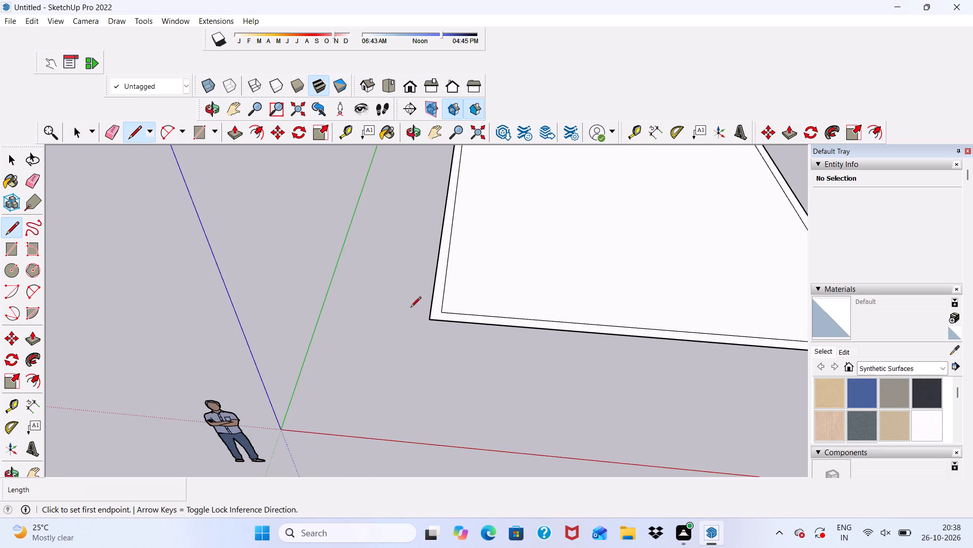
scroll(430, 319, up, 11)
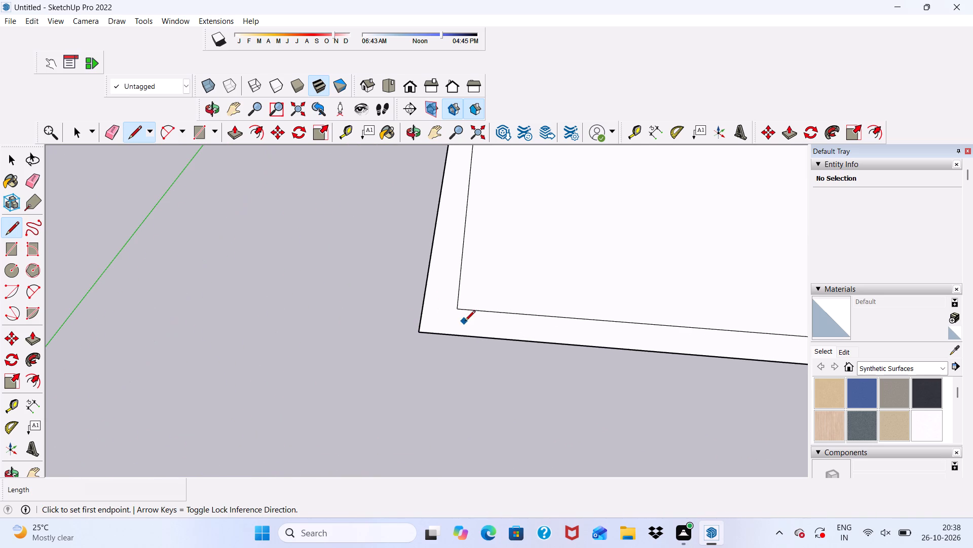
click(456, 311)
scroll(462, 329, up, 2)
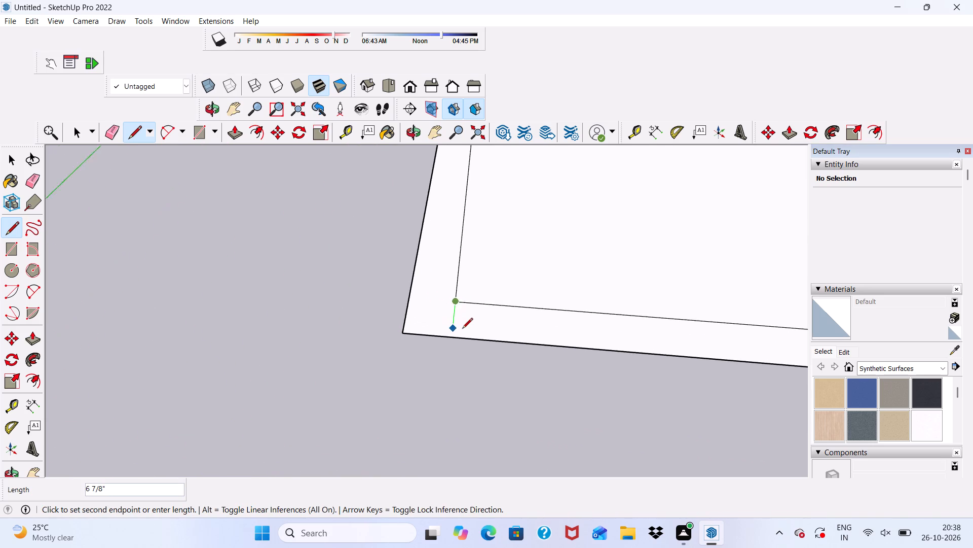
scroll(462, 329, up, 2)
click(448, 340)
scroll(372, 308, down, 12)
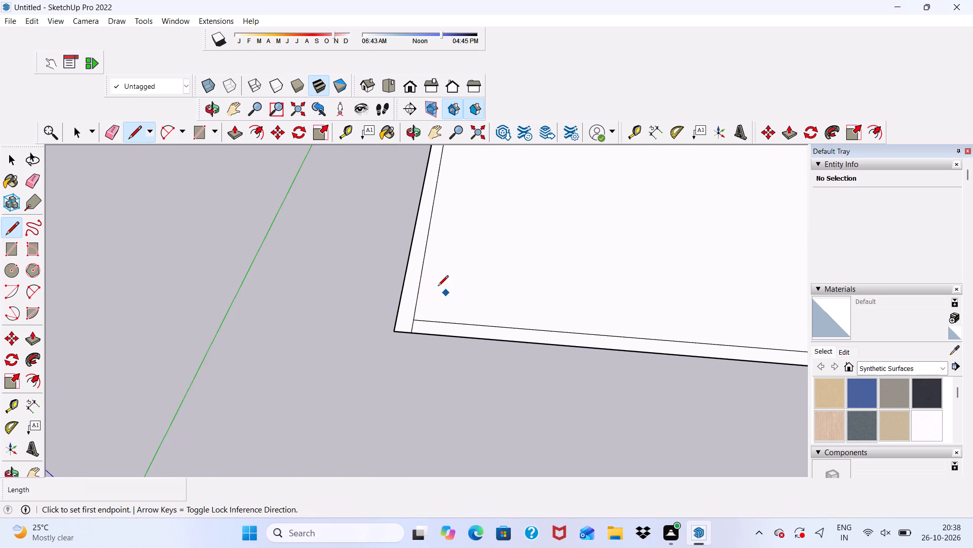
scroll(438, 287, down, 9)
scroll(699, 334, up, 14)
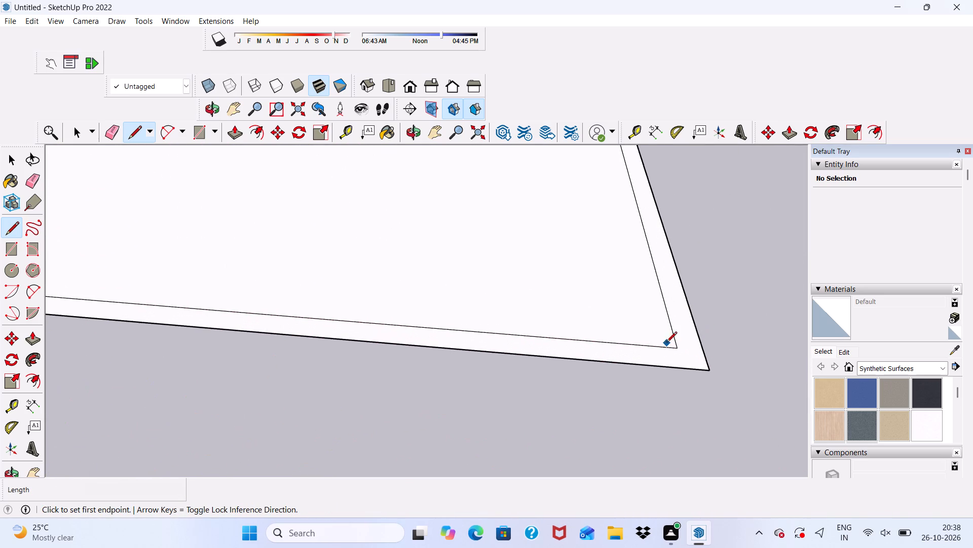
click(675, 351)
click(678, 369)
key(space)
Push/Pull the U-shaped wall strip up 10', leaving the front strip flat.
click(682, 333)
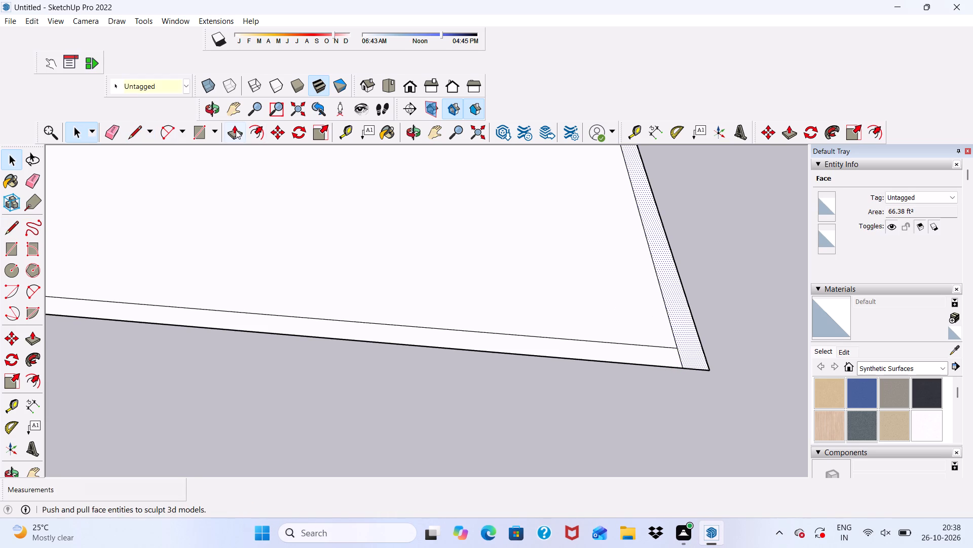
click(231, 135)
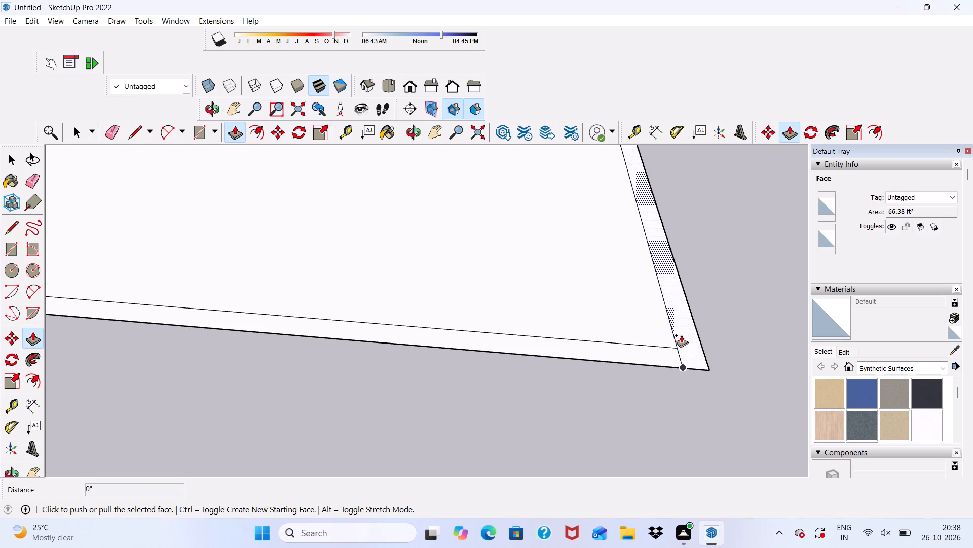
click(683, 335)
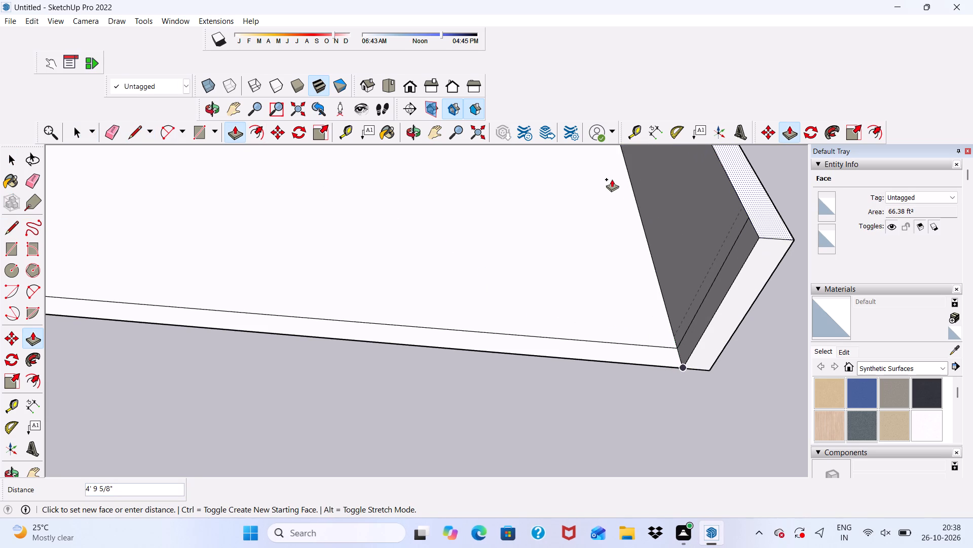
text(10')
key(Return)
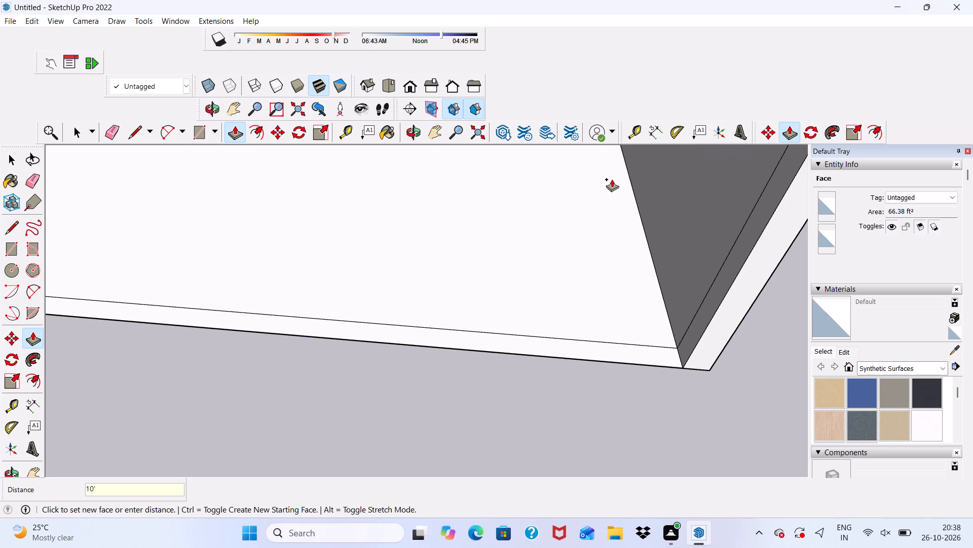
scroll(562, 221, down, 14)
middle_drag(606, 373, 609, 198)
scroll(609, 198, up, 1)
scroll(594, 217, down, 3)
middle_drag(381, 342, 458, 440)
key(space)
Draw a rectangle across the wall tops from the outer back-left corner to the front-right corner, capping the room.
scroll(402, 261, up, 4)
scroll(401, 260, down, 2)
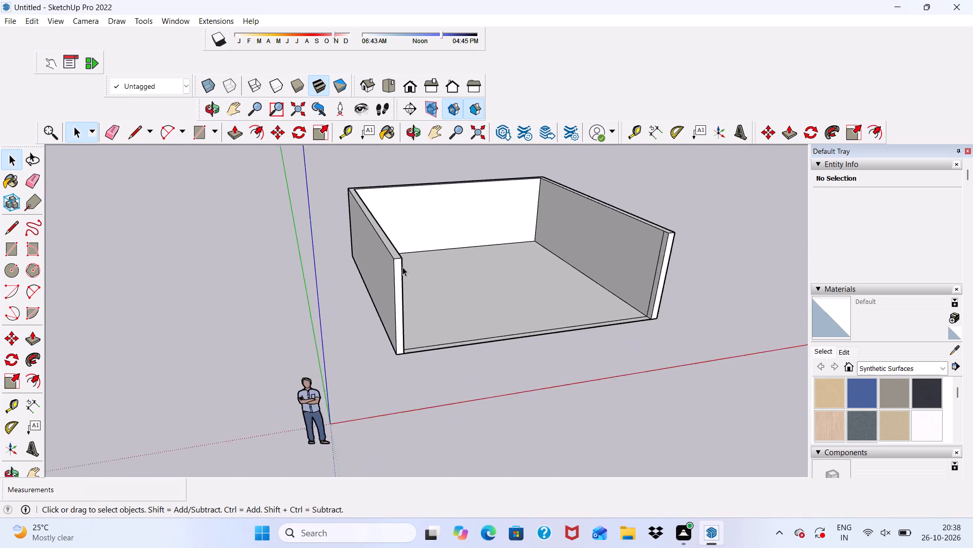
scroll(402, 267, down, 2)
middle_drag(402, 271, 360, 282)
scroll(357, 279, down, 4)
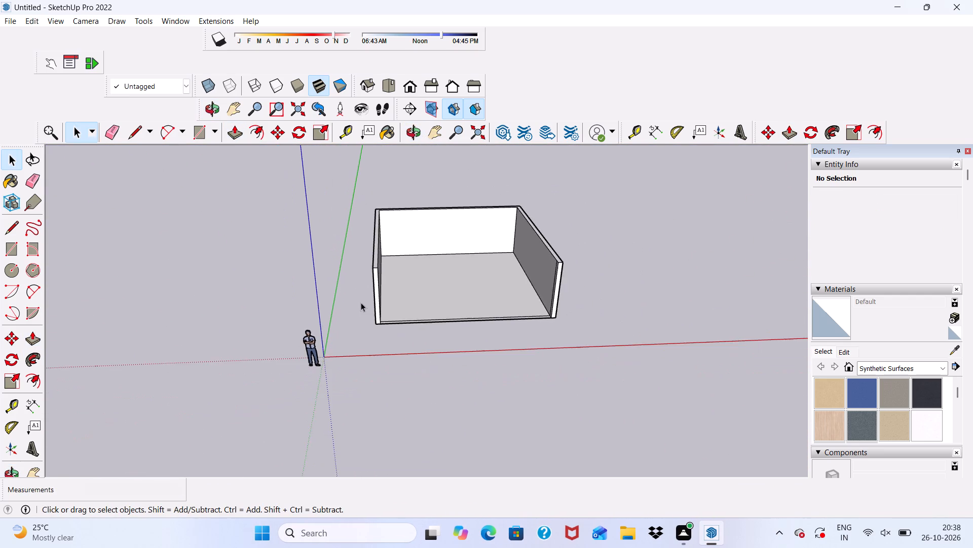
scroll(361, 302, down, 3)
middle_drag(362, 305, 362, 260)
scroll(362, 260, up, 6)
scroll(373, 283, down, 2)
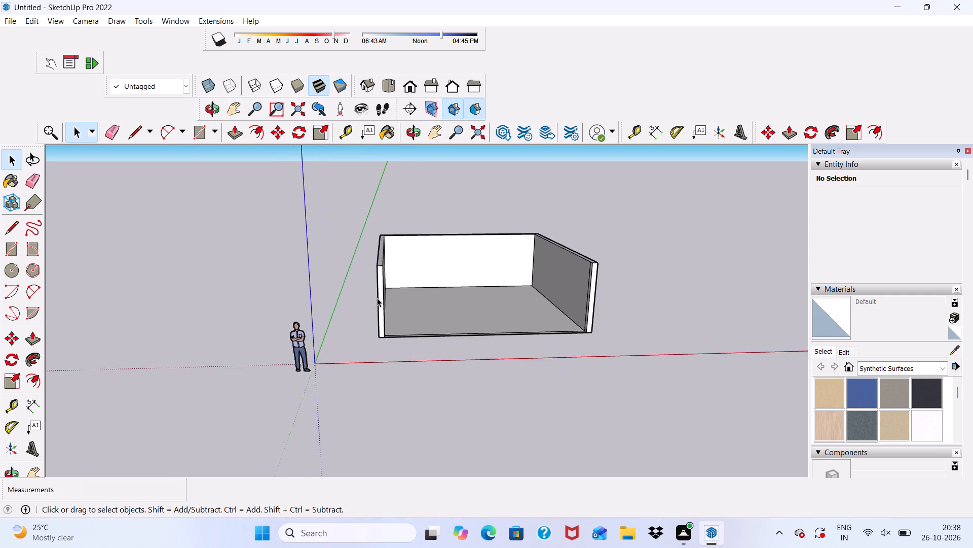
scroll(377, 298, down, 7)
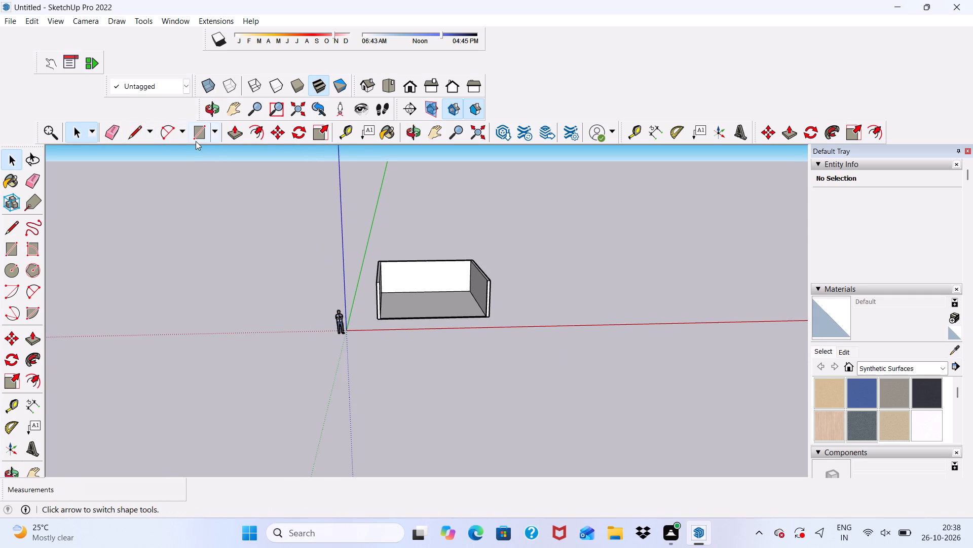
click(196, 141)
scroll(200, 164, down, 6)
scroll(324, 236, up, 9)
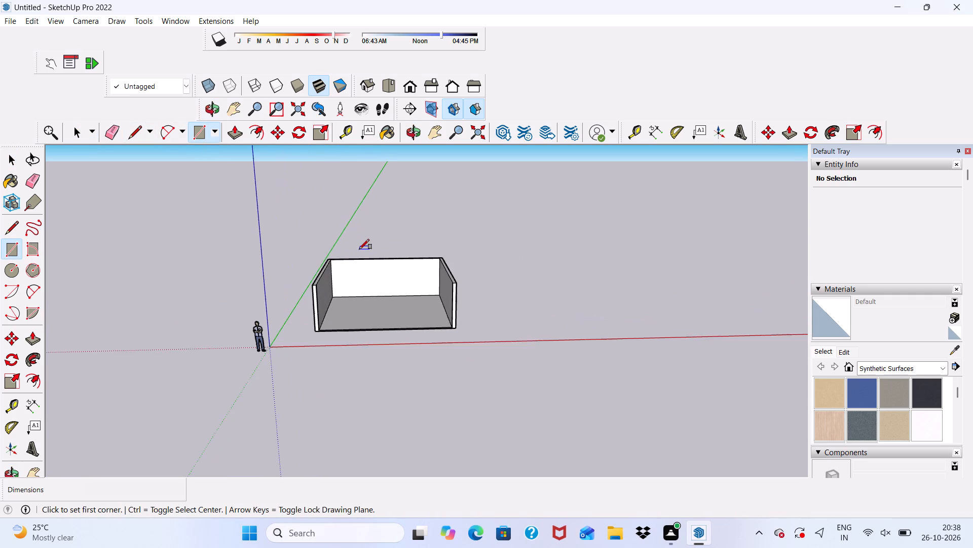
scroll(359, 251, down, 1)
middle_drag(363, 258, 368, 323)
scroll(307, 295, up, 4)
scroll(308, 236, up, 6)
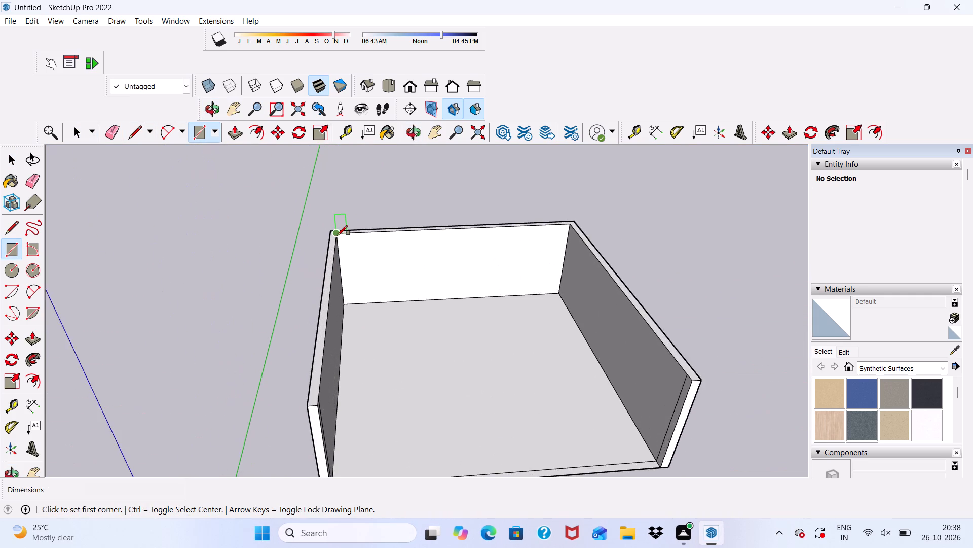
scroll(338, 235, up, 4)
click(325, 229)
scroll(340, 259, down, 5)
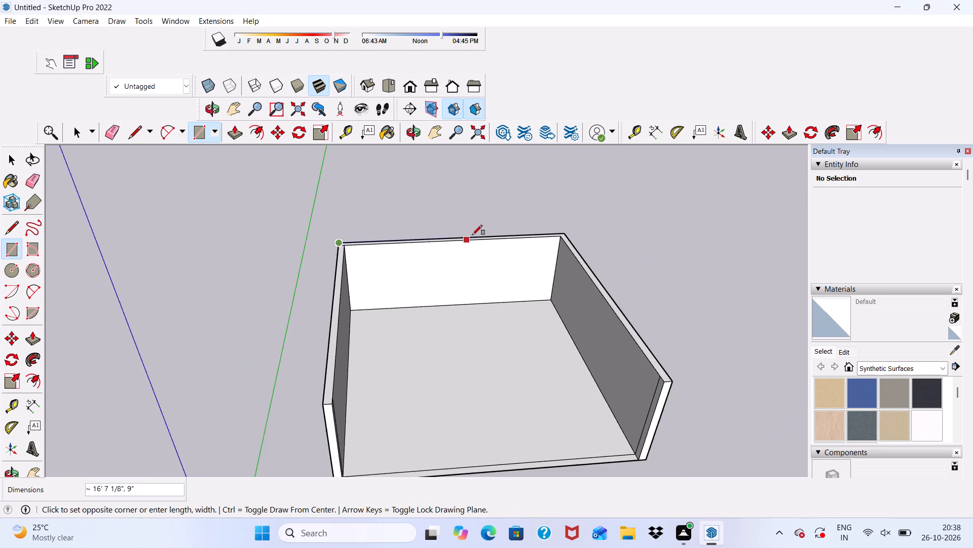
scroll(477, 215, down, 6)
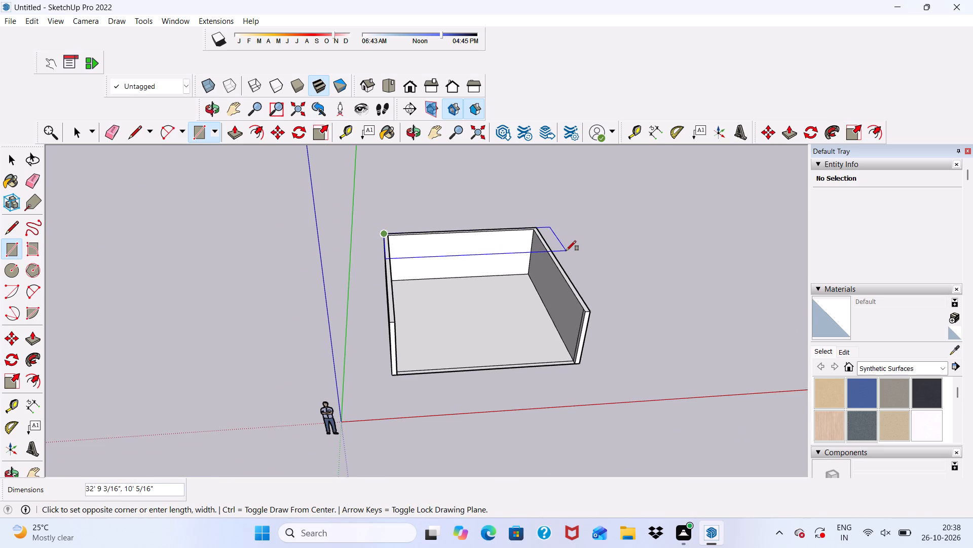
scroll(529, 349, up, 4)
scroll(611, 298, up, 4)
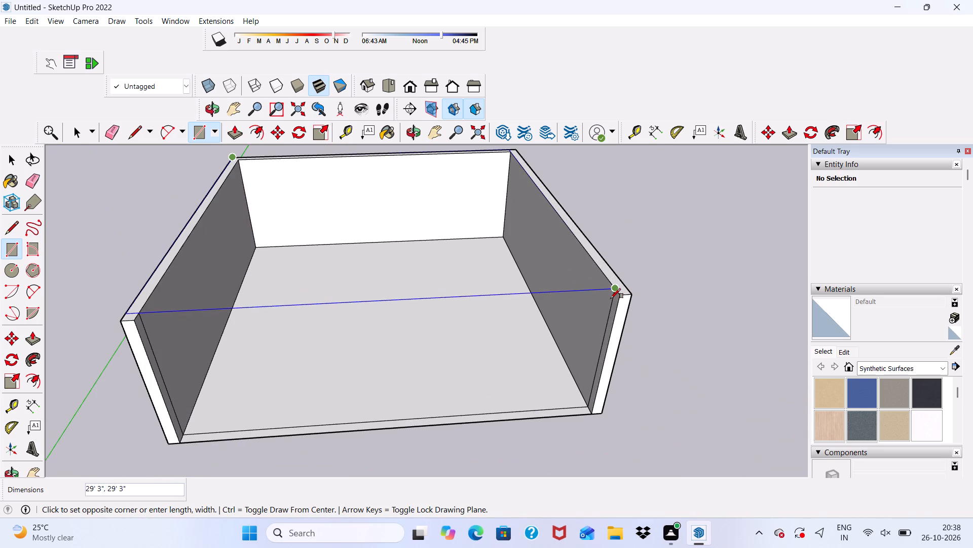
click(617, 299)
scroll(562, 310, down, 2)
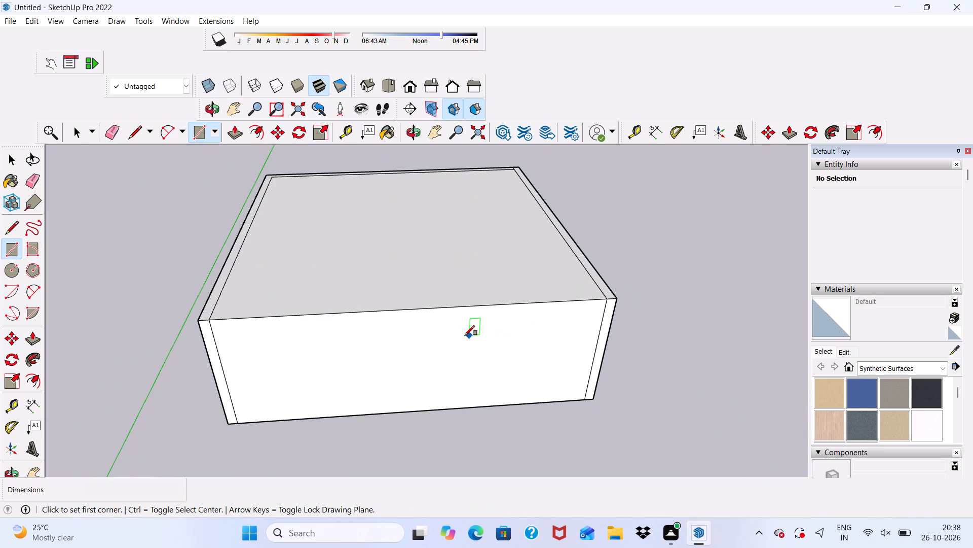
Delete the vertical face that closes off the room's front opening.
key(space)
click(421, 363)
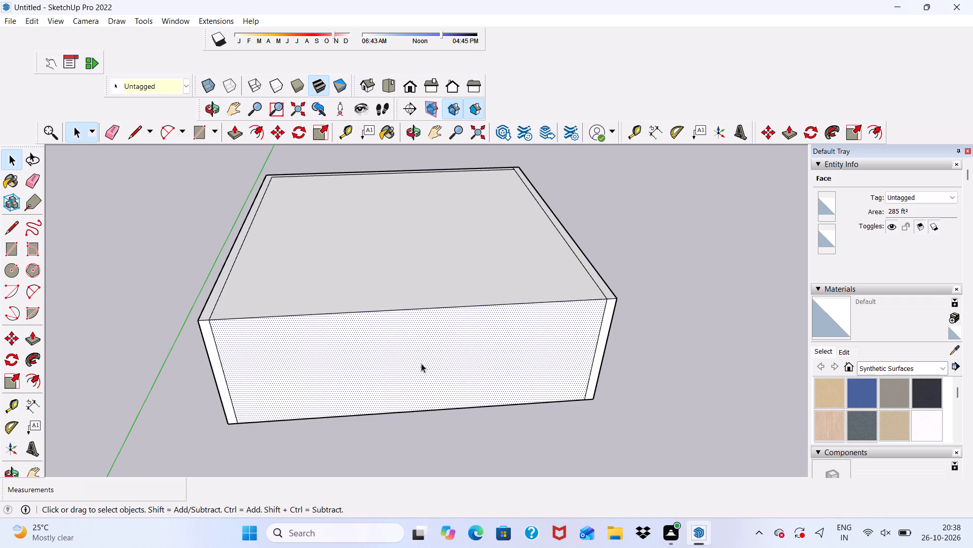
key(Delete)
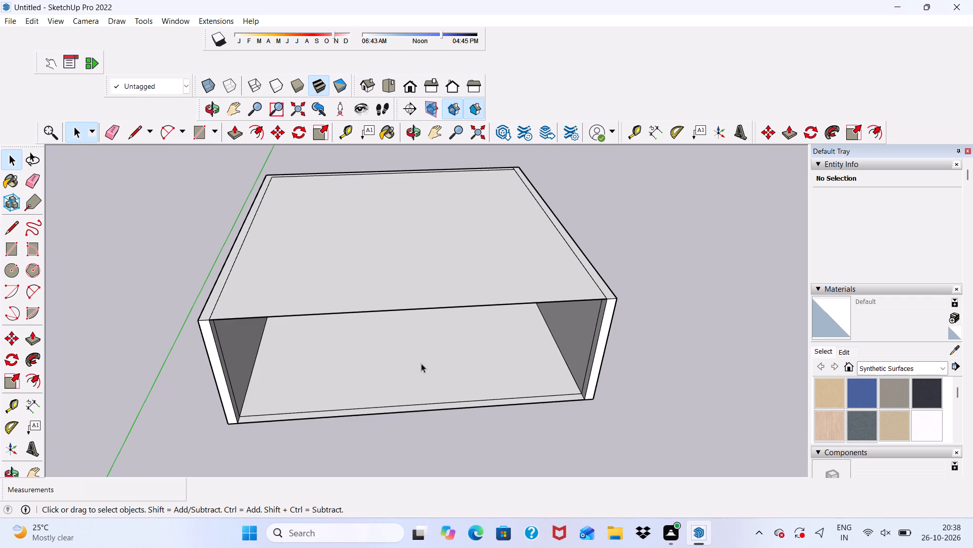
Push/Pull the large top face between the walls up 3" to form a roof slab.
scroll(421, 363, down, 5)
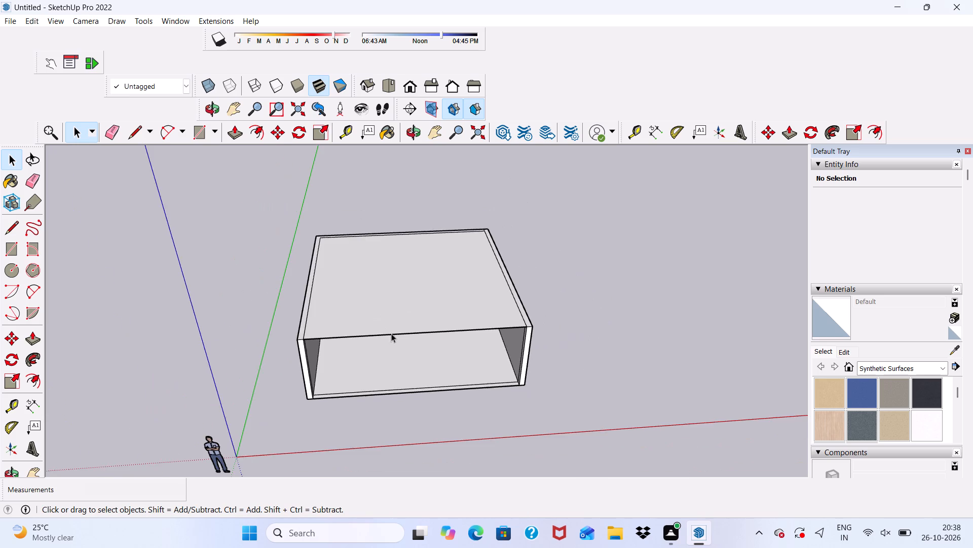
scroll(399, 309, up, 6)
scroll(399, 309, down, 4)
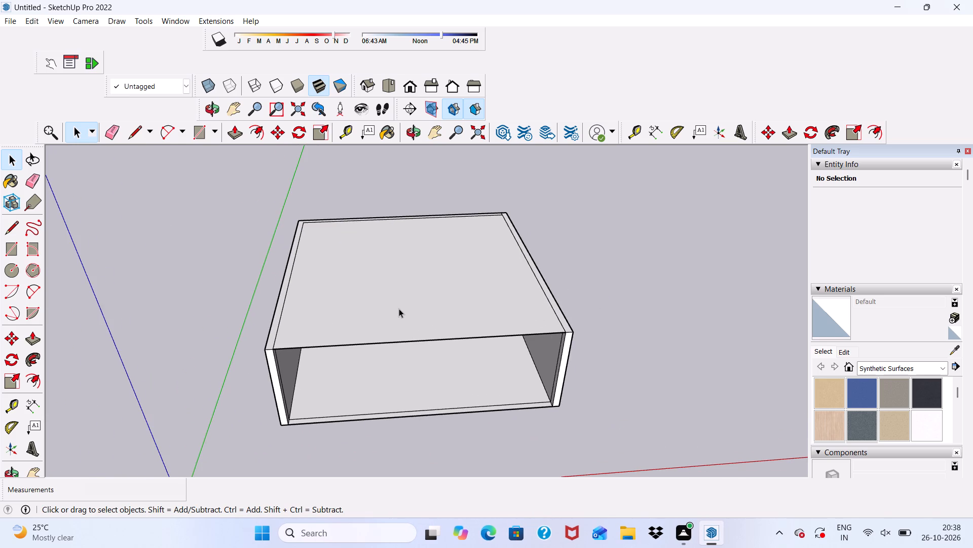
middle_drag(399, 309, 340, 312)
scroll(339, 314, up, 3)
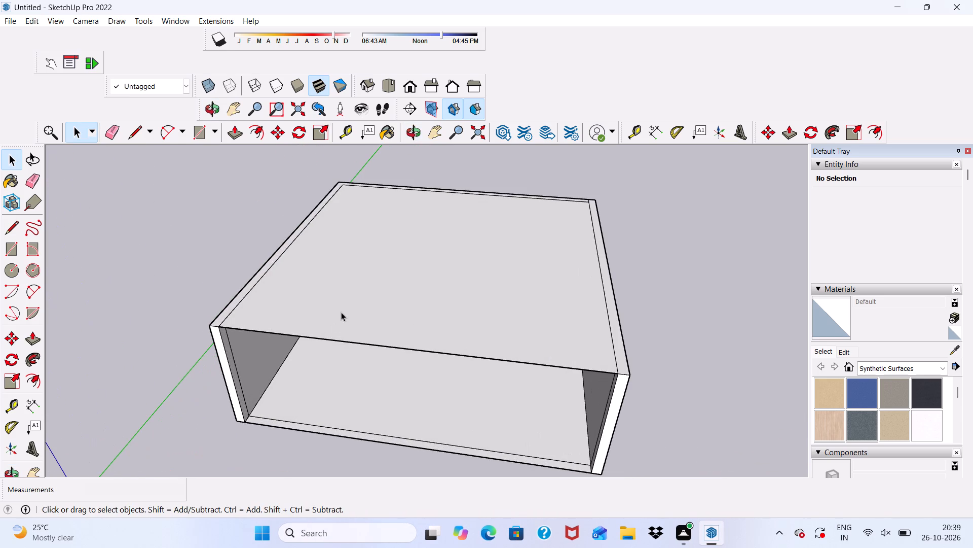
click(344, 310)
click(237, 138)
scroll(299, 260, up, 1)
click(319, 286)
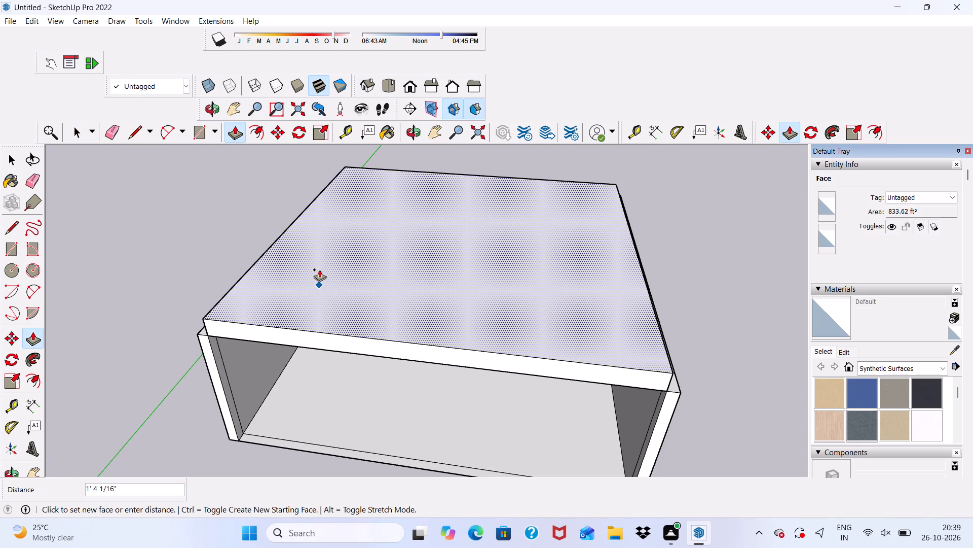
key(3)
key(shift+quotedbl)
key(Return)
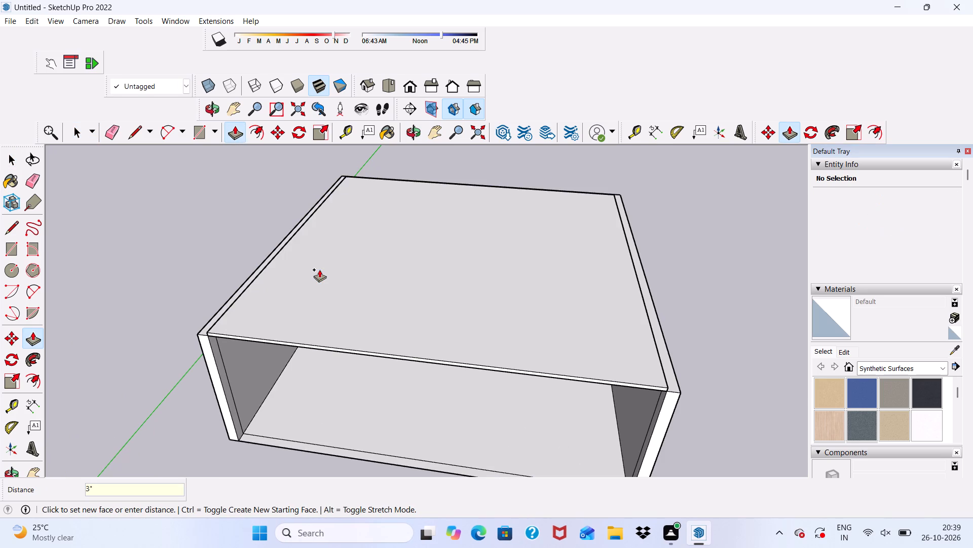
Push/Pull both pieces of the roof slab's left edge outward 9" to cover the left wall.
scroll(319, 269, down, 4)
middle_drag(280, 283, 578, 285)
scroll(504, 374, up, 6)
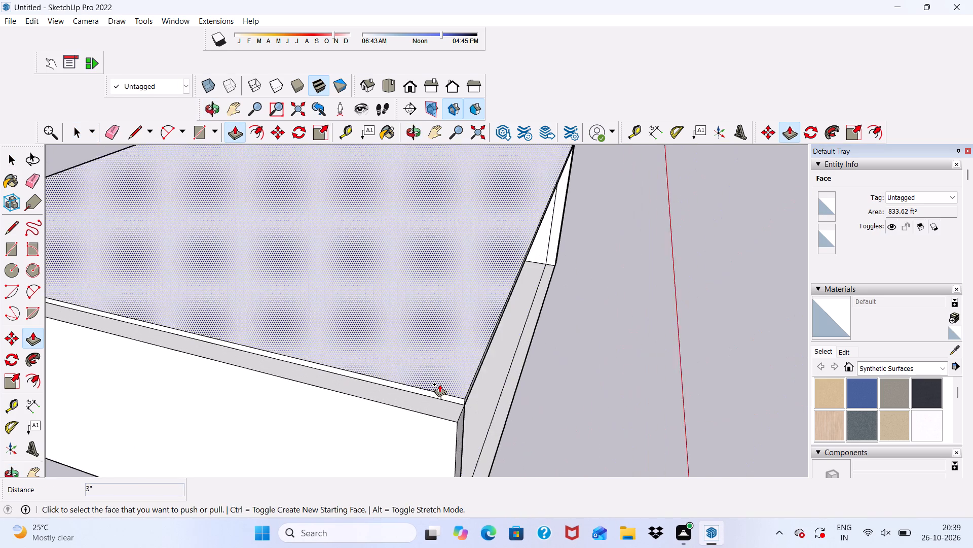
scroll(439, 384, up, 3)
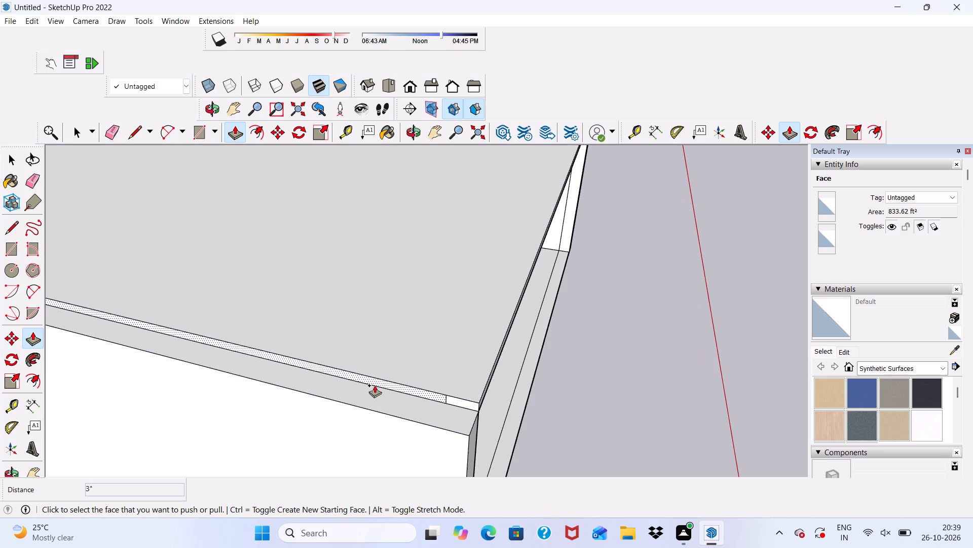
click(375, 385)
click(393, 430)
scroll(481, 399, up, 5)
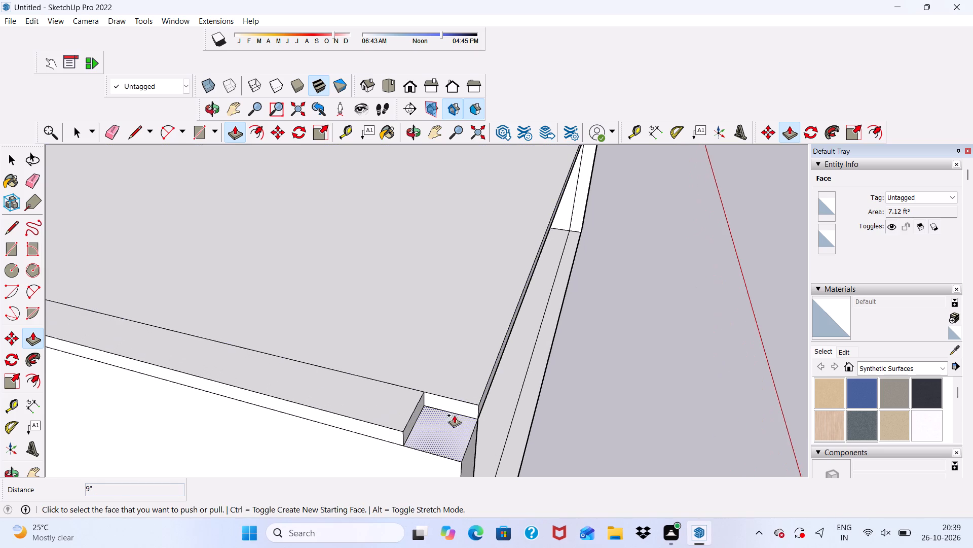
click(453, 408)
click(387, 433)
scroll(369, 419, down, 5)
Push/Pull the roof slab's right edge outward 9" in two pieces, front piece first, to cover the right wall.
middle_drag(475, 397, 249, 344)
scroll(250, 345, down, 7)
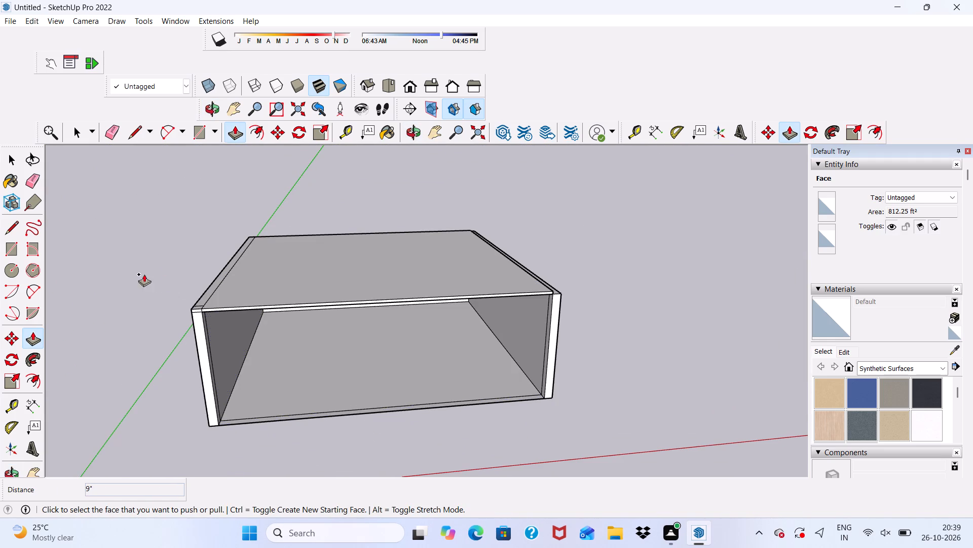
middle_drag(390, 344, 248, 406)
scroll(492, 381, up, 3)
scroll(420, 333, up, 4)
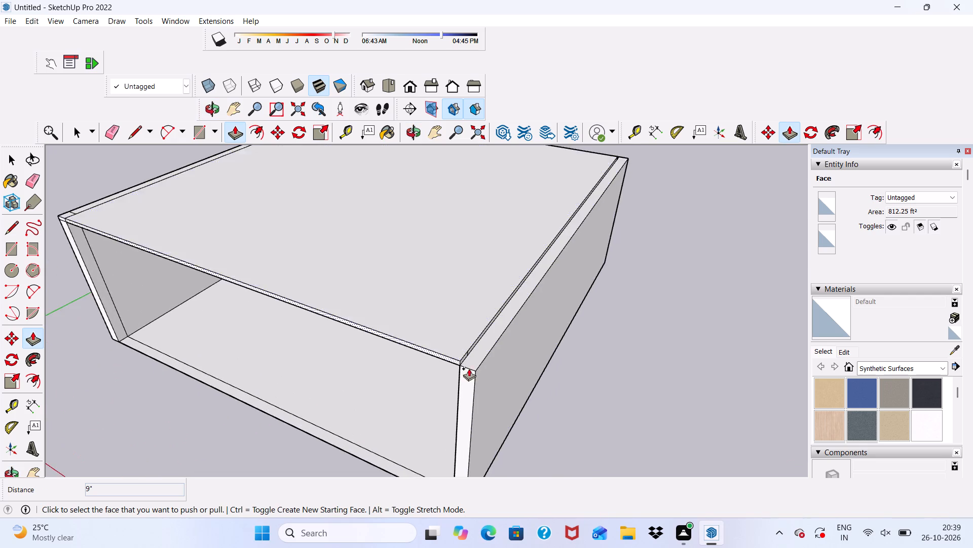
scroll(469, 368, up, 11)
click(454, 348)
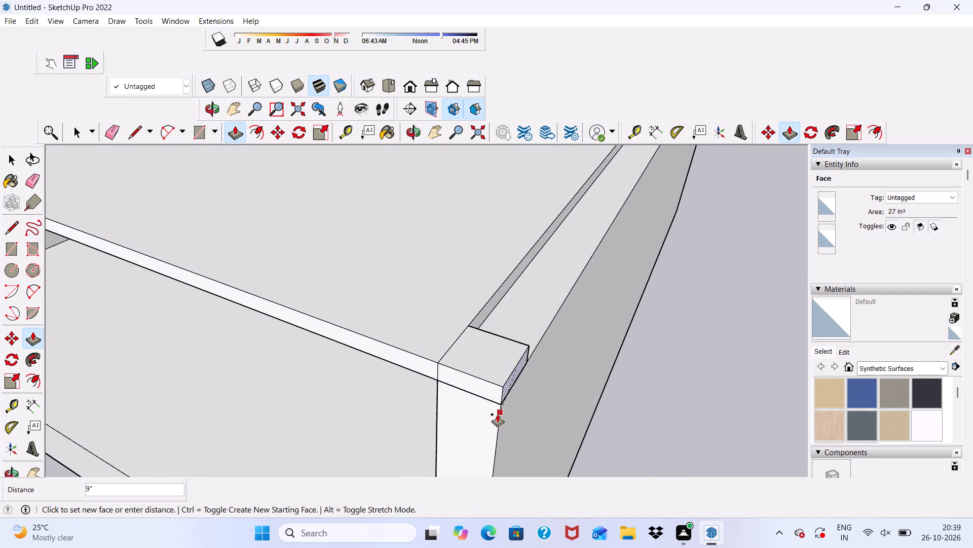
click(497, 414)
scroll(486, 311, up, 5)
click(486, 311)
click(553, 403)
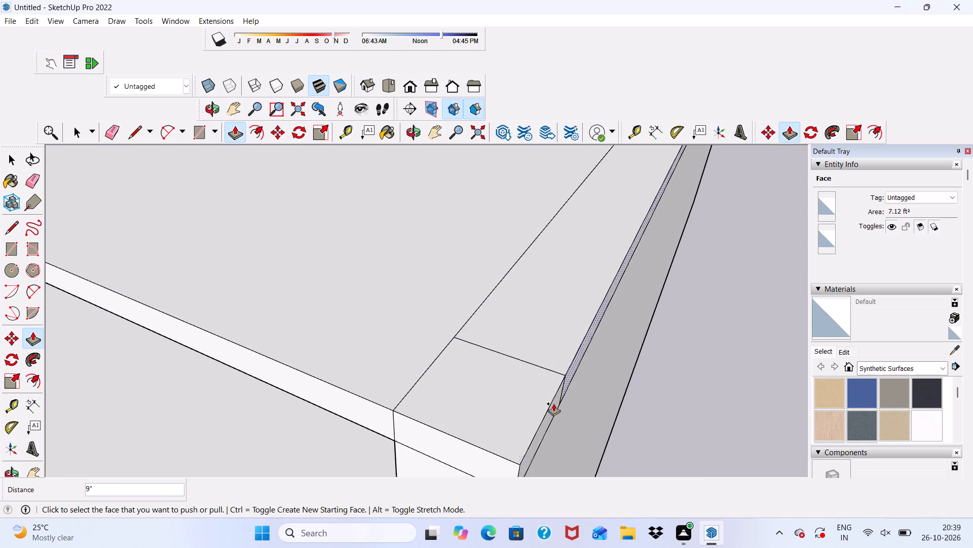
Push/Pull the roof slab's back edge outward 9" over the back wall and fill the 9" gap at the back-right corner.
scroll(399, 391, down, 18)
middle_drag(525, 376, 373, 396)
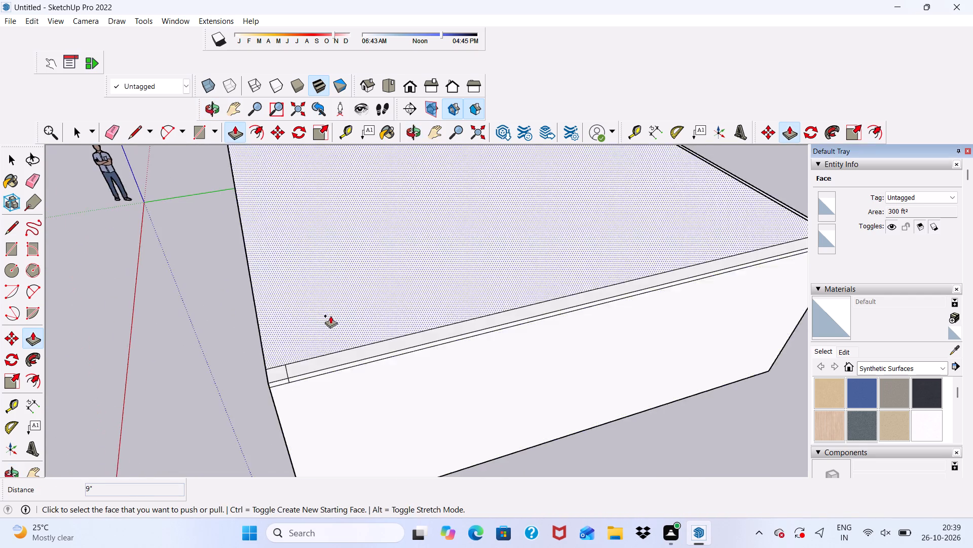
scroll(324, 311, down, 6)
middle_drag(671, 368, 456, 396)
scroll(542, 446, up, 6)
scroll(545, 421, down, 3)
scroll(569, 440, up, 5)
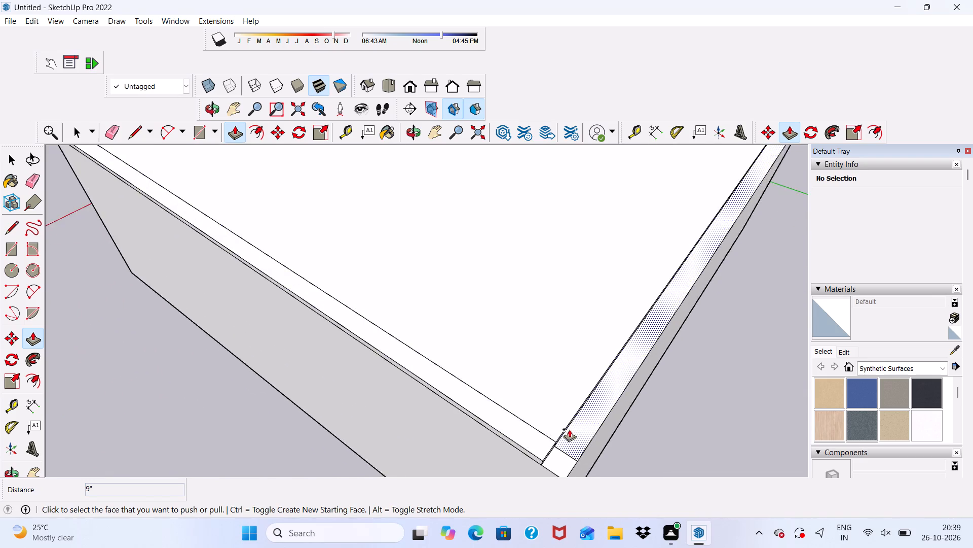
scroll(569, 429, down, 2)
middle_drag(569, 429, 503, 337)
scroll(503, 366, up, 10)
scroll(499, 334, down, 1)
scroll(499, 334, up, 3)
click(499, 334)
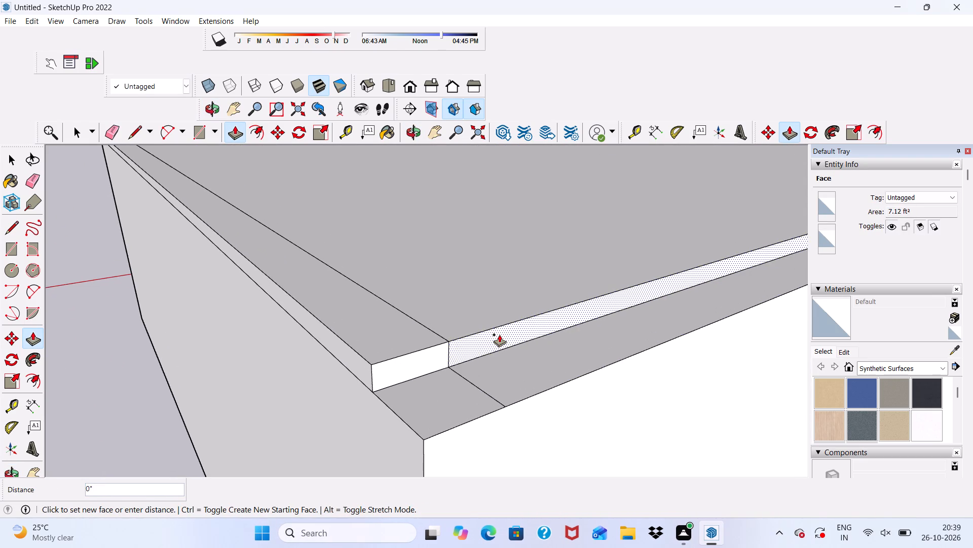
click(497, 428)
scroll(440, 381, up, 4)
click(387, 367)
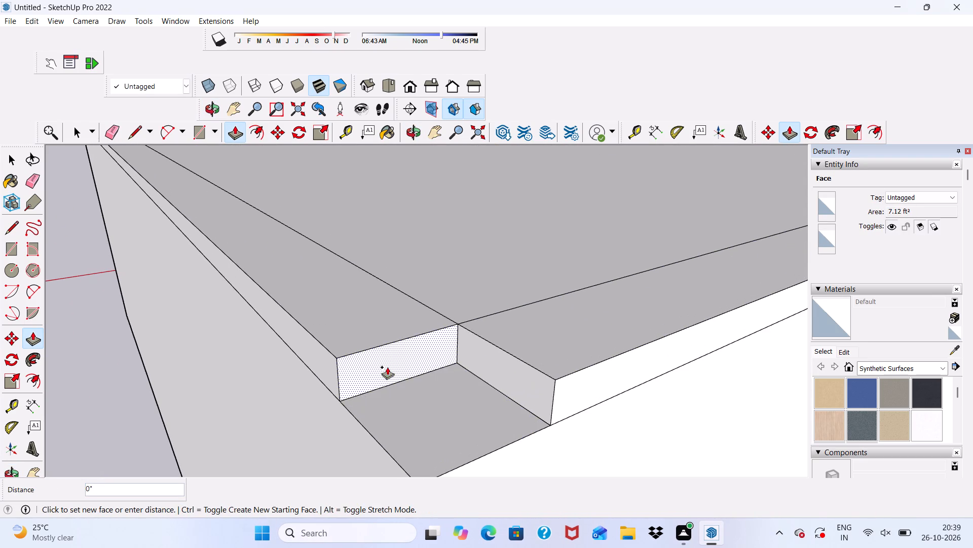
click(584, 367)
Push/Pull the slab's end face at the back-left corner outward 9" to fill the remaining corner gap.
scroll(567, 382, down, 10)
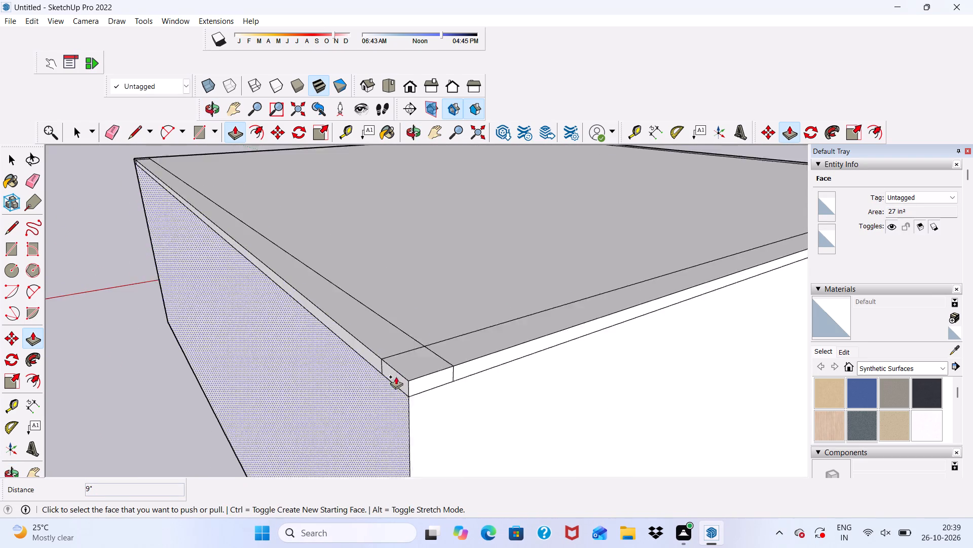
scroll(396, 376, down, 12)
middle_drag(596, 338, 427, 344)
scroll(439, 291, up, 1)
scroll(452, 252, down, 6)
scroll(562, 343, up, 4)
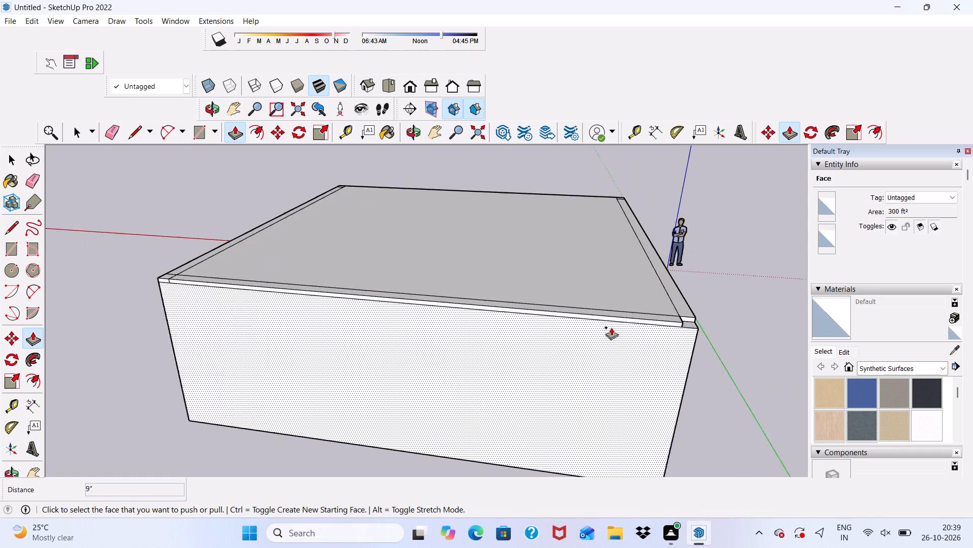
scroll(611, 327, up, 2)
scroll(687, 303, up, 9)
click(693, 322)
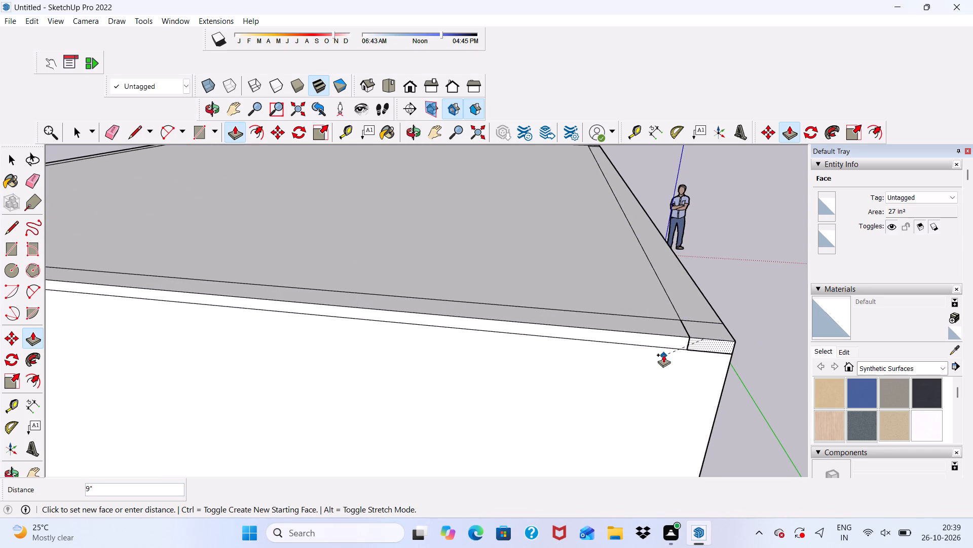
click(662, 351)
Examine the roof slab's top, edges and corners from several sides.
scroll(659, 346, down, 5)
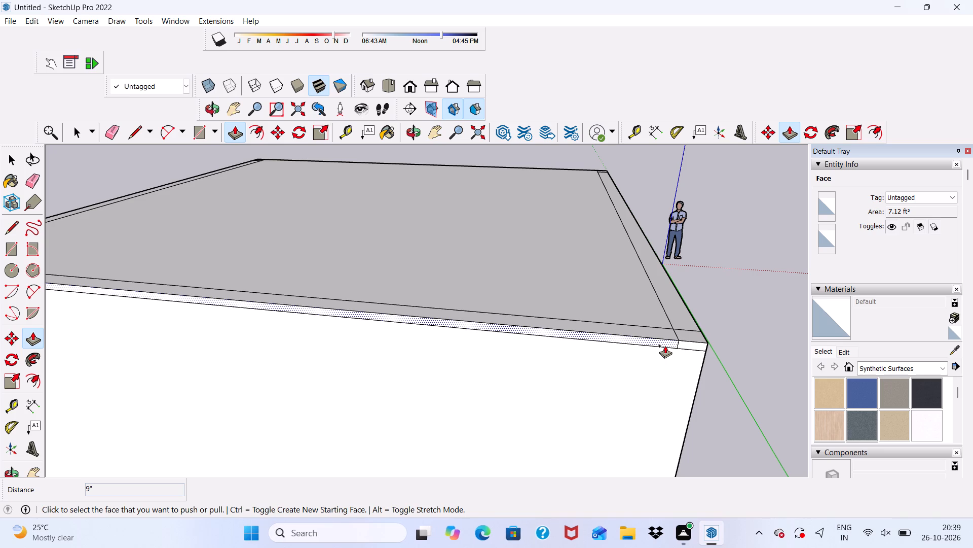
scroll(605, 319, down, 5)
middle_drag(670, 314, 478, 375)
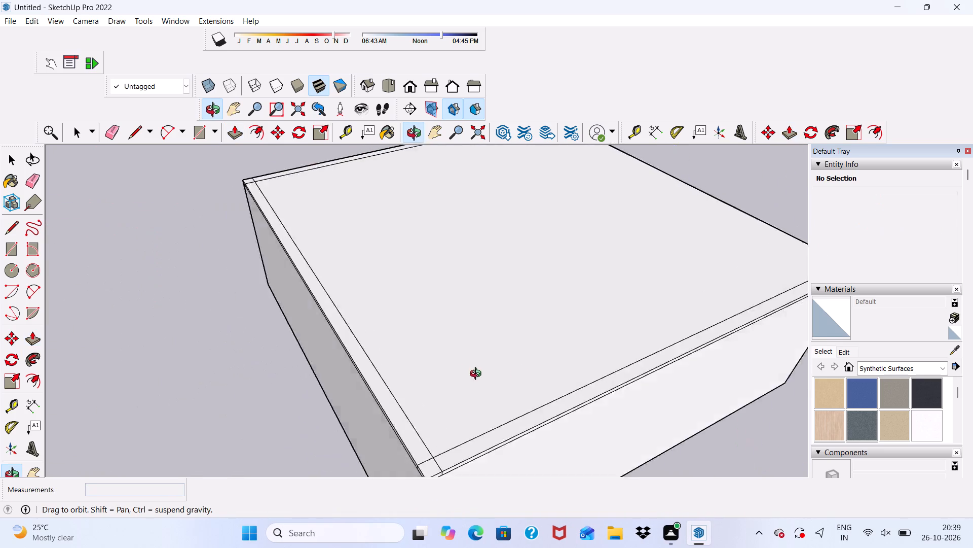
middle_drag(478, 375, 450, 362)
scroll(479, 290, up, 1)
scroll(461, 297, down, 5)
scroll(793, 313, up, 9)
scroll(723, 317, down, 2)
middle_drag(723, 317, 607, 429)
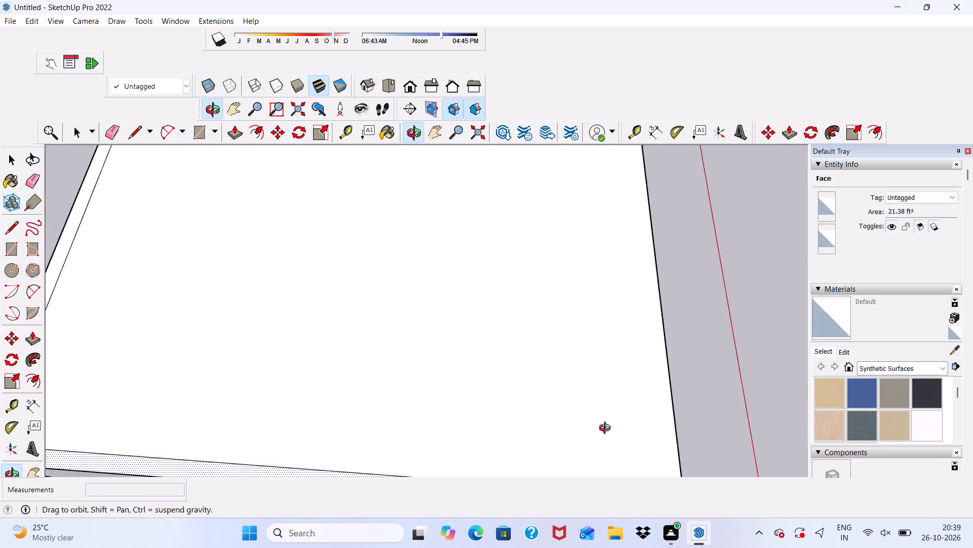
middle_drag(607, 429, 549, 419)
scroll(473, 249, up, 1)
scroll(450, 162, down, 8)
key(space)
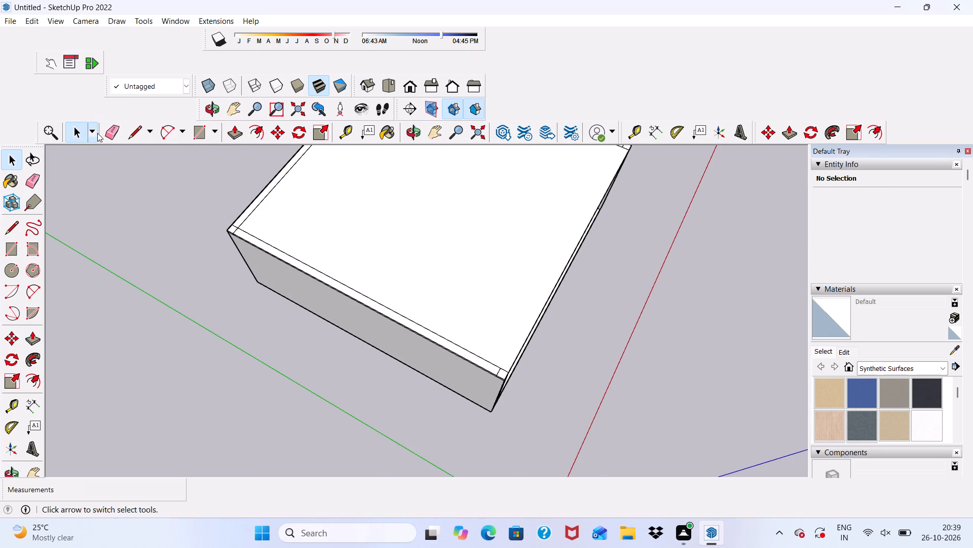
Erase the roof slab's top seam lines along the left and back sides and the short edge seam at the back-left corner.
click(106, 132)
scroll(237, 217, up, 9)
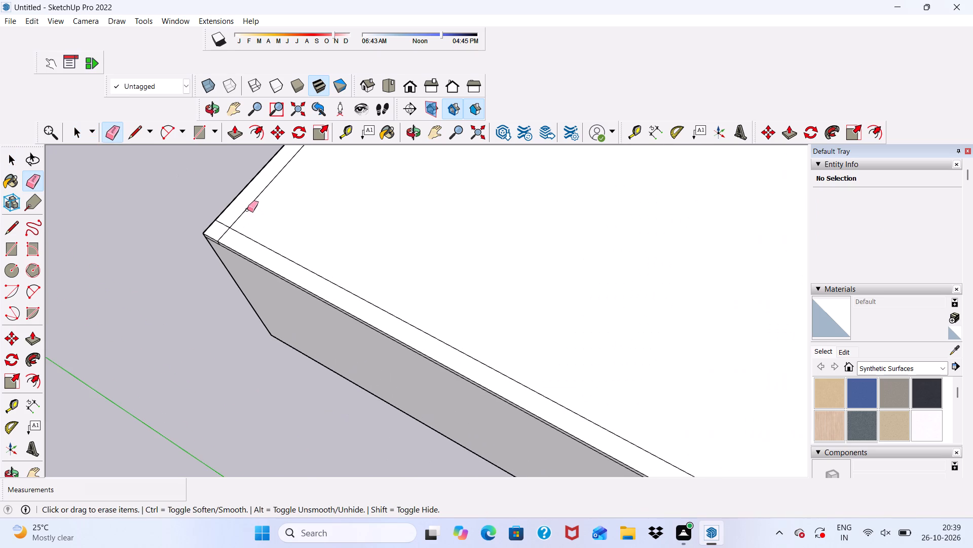
drag(246, 206, 235, 238)
drag(230, 226, 224, 234)
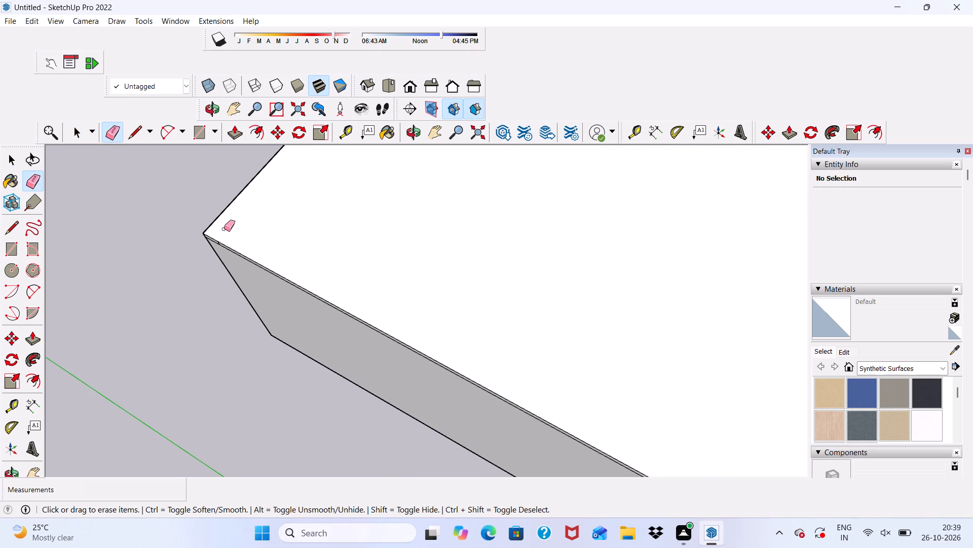
scroll(230, 228, down, 1)
middle_drag(234, 234, 315, 177)
scroll(157, 356, up, 10)
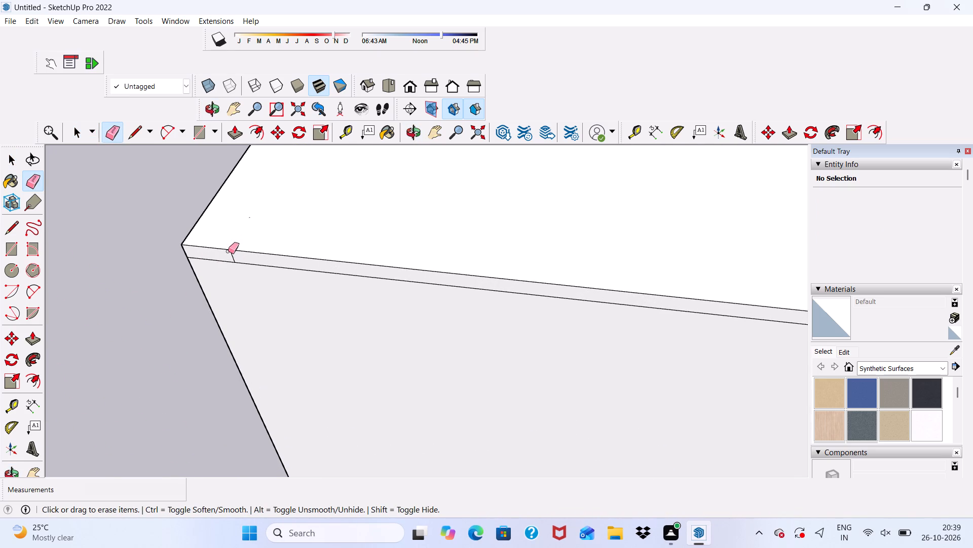
drag(228, 251, 232, 256)
scroll(104, 303, down, 18)
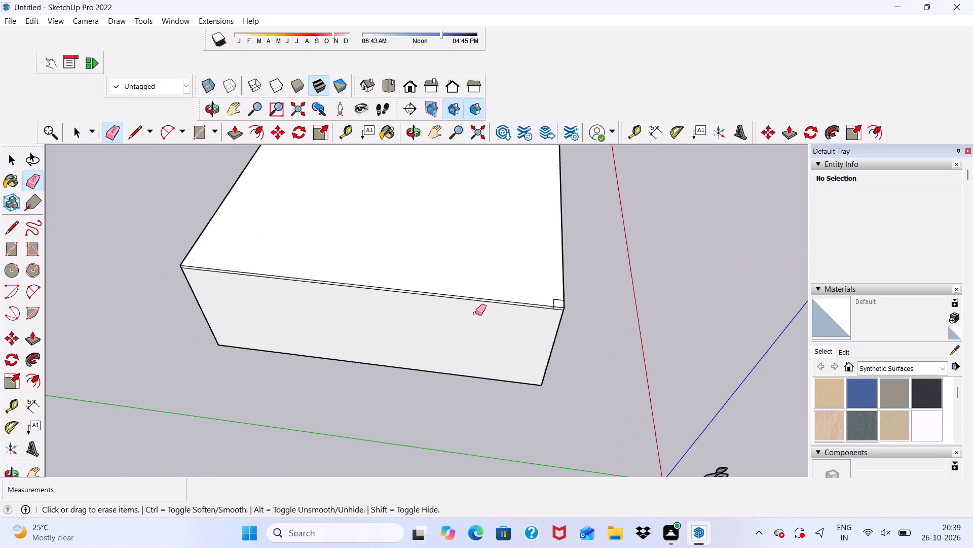
Erase the two short top seams and the short seam on the slab's left edge at the front-left corner.
scroll(484, 310, up, 16)
drag(551, 286, 576, 297)
click(584, 287)
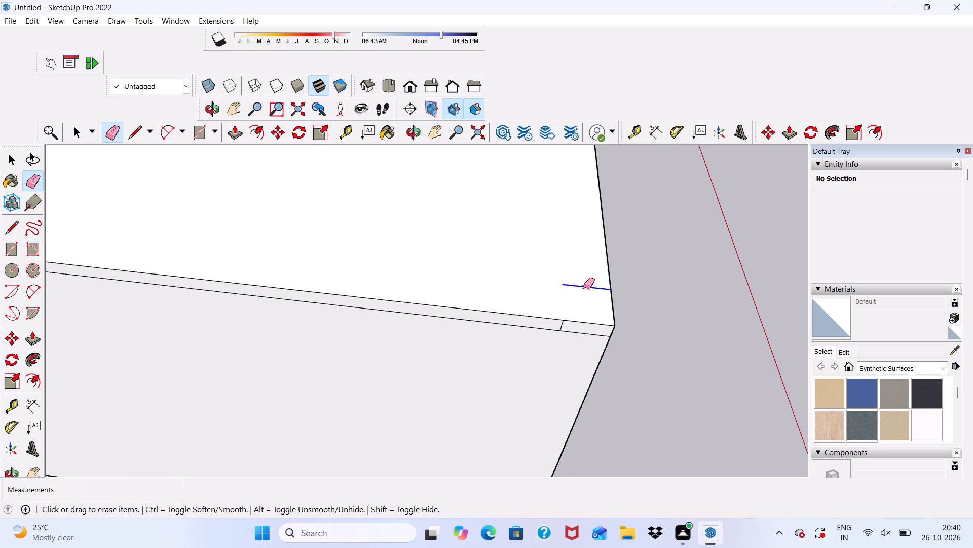
scroll(582, 311, down, 1)
scroll(582, 328, up, 10)
click(538, 330)
scroll(536, 320, down, 5)
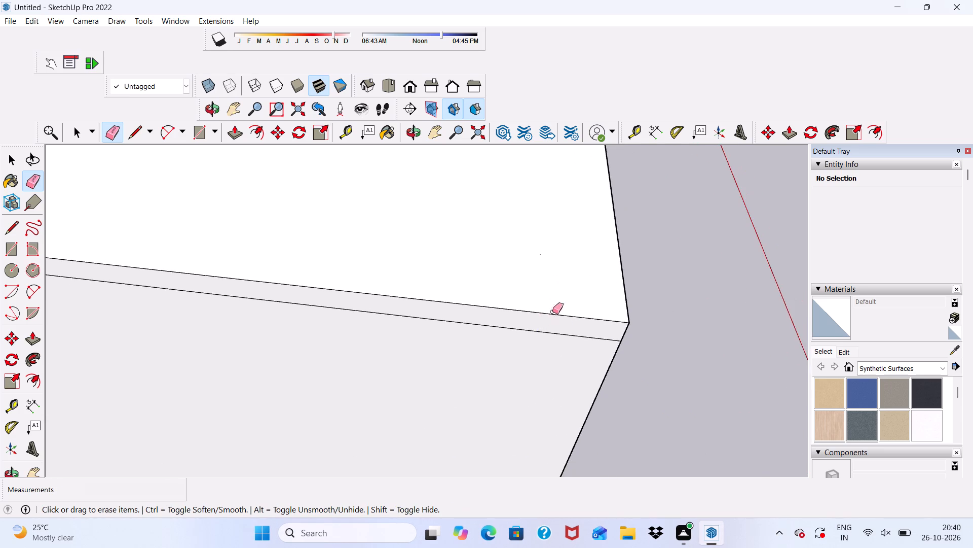
Erase the short vertical seam on the roof slab's front edge above the left wall.
scroll(552, 312, down, 7)
middle_drag(613, 346, 293, 273)
scroll(293, 273, up, 1)
scroll(312, 305, down, 6)
scroll(438, 424, up, 4)
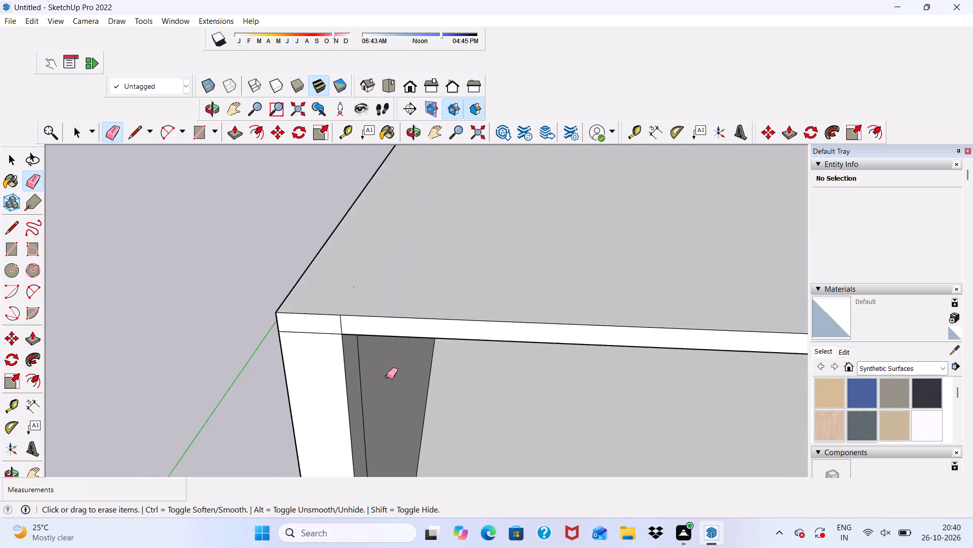
scroll(387, 376, up, 5)
drag(283, 271, 288, 270)
click(288, 270)
scroll(288, 270, down, 13)
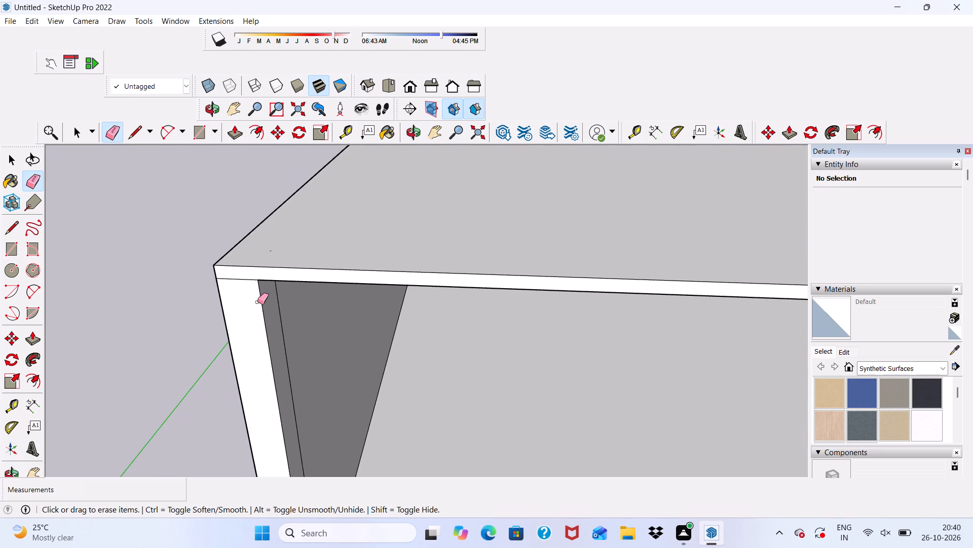
scroll(255, 295, down, 10)
scroll(368, 255, down, 9)
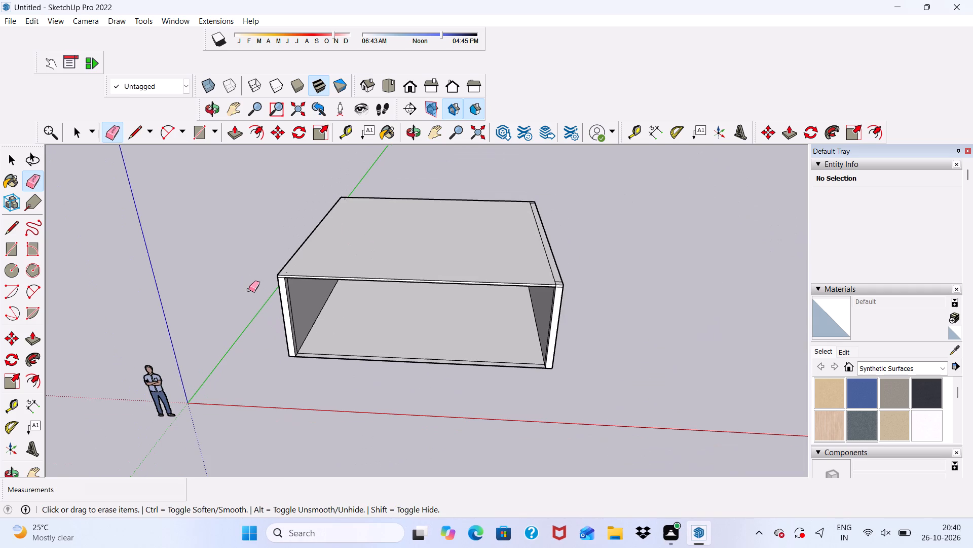
scroll(259, 284, up, 6)
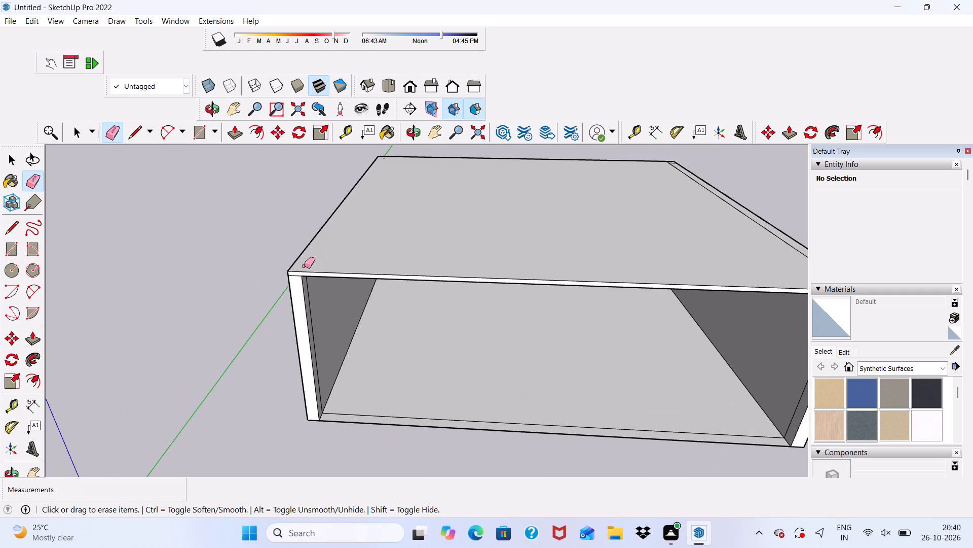
click(304, 266)
drag(304, 266, 323, 266)
scroll(297, 261, down, 3)
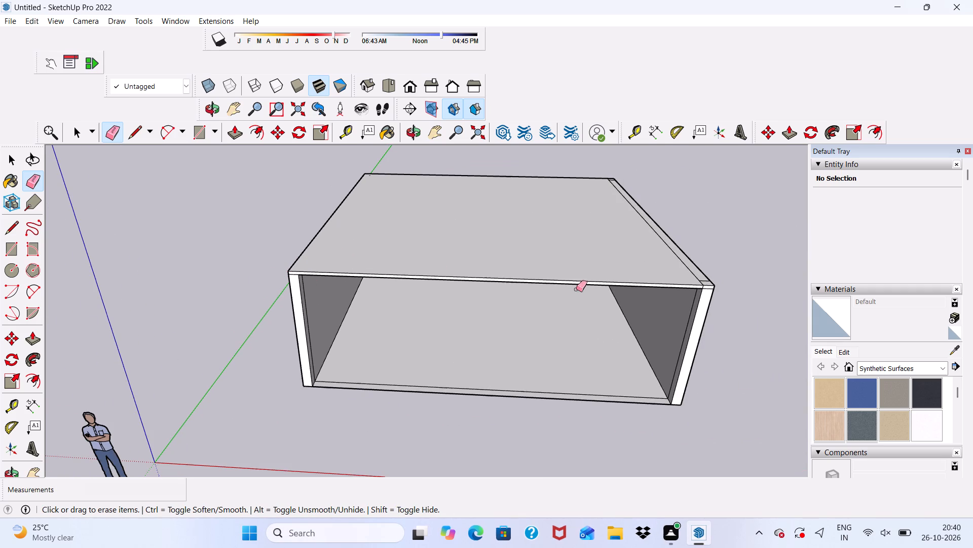
Erase the short seams on the slab's front edge and top at the front-right corner.
scroll(743, 302, up, 4)
scroll(693, 285, up, 11)
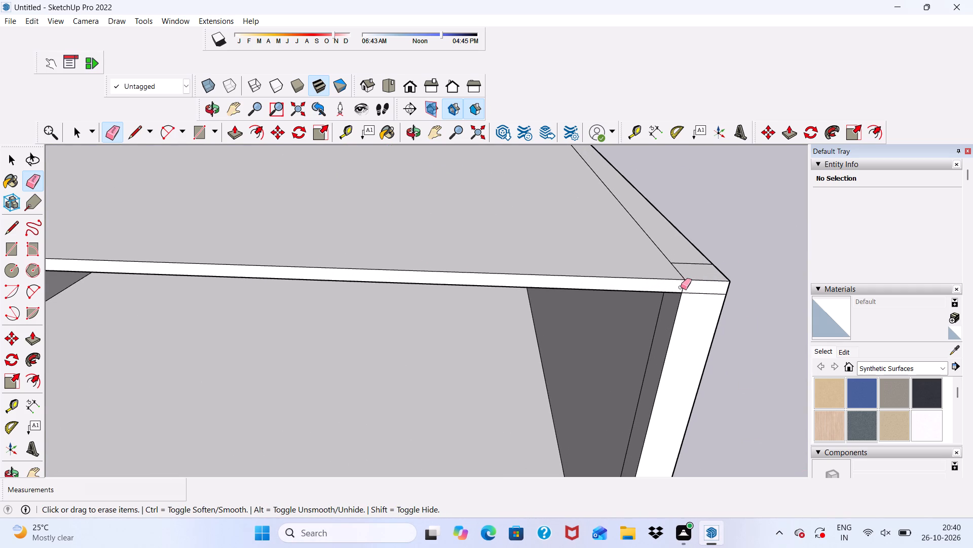
drag(681, 287, 690, 287)
drag(675, 247, 675, 268)
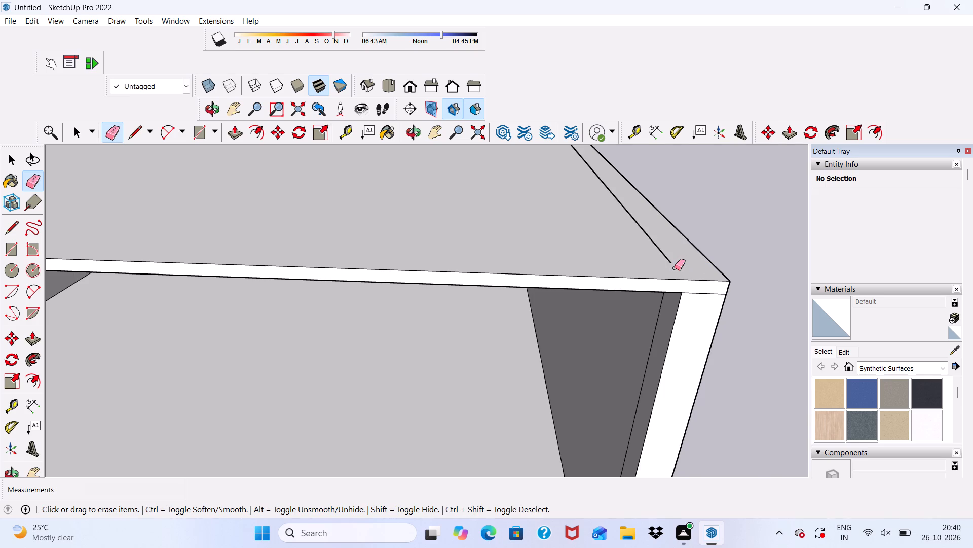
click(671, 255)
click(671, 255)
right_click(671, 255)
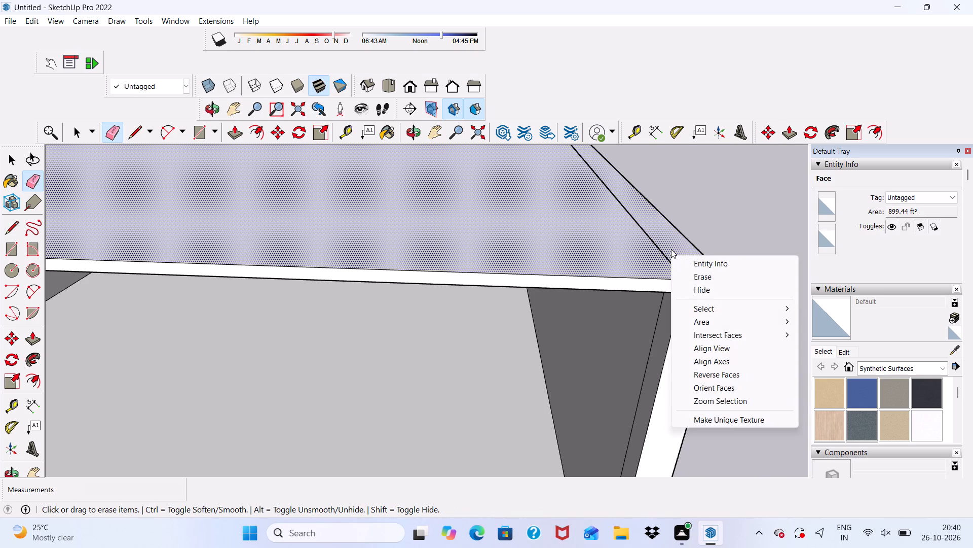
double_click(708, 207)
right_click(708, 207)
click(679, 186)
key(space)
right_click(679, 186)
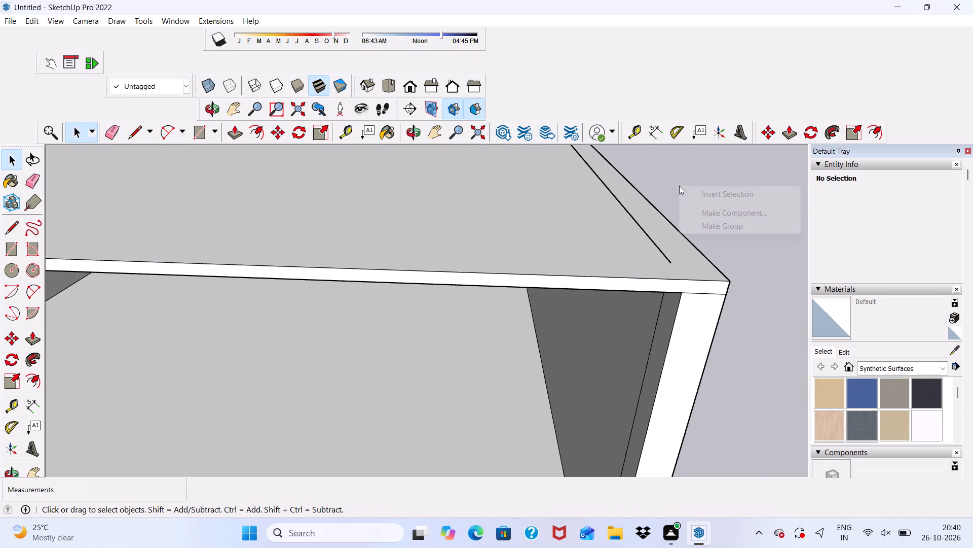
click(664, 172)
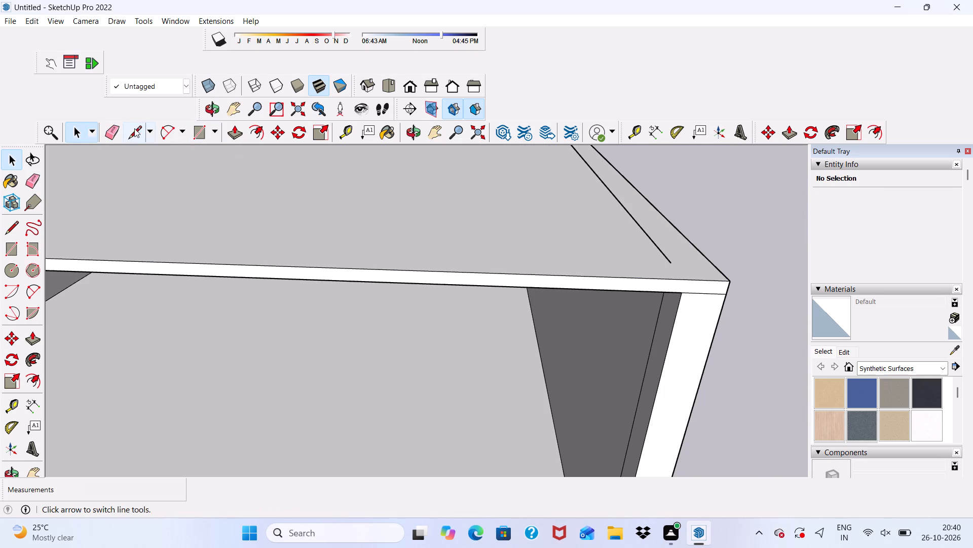
Erase the remaining long seam line running along the right side of the roof slab's top.
click(106, 138)
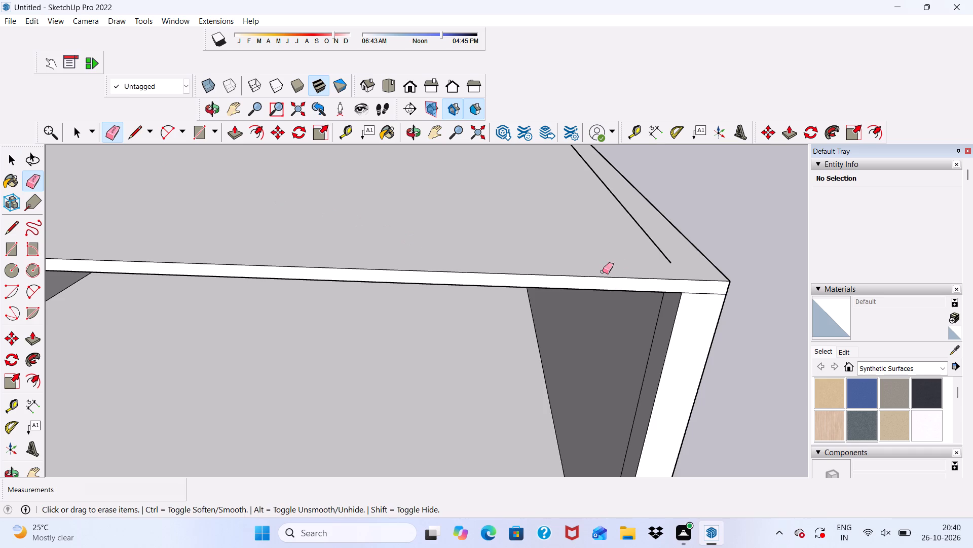
scroll(652, 265, up, 2)
drag(659, 257, 666, 250)
scroll(654, 244, down, 5)
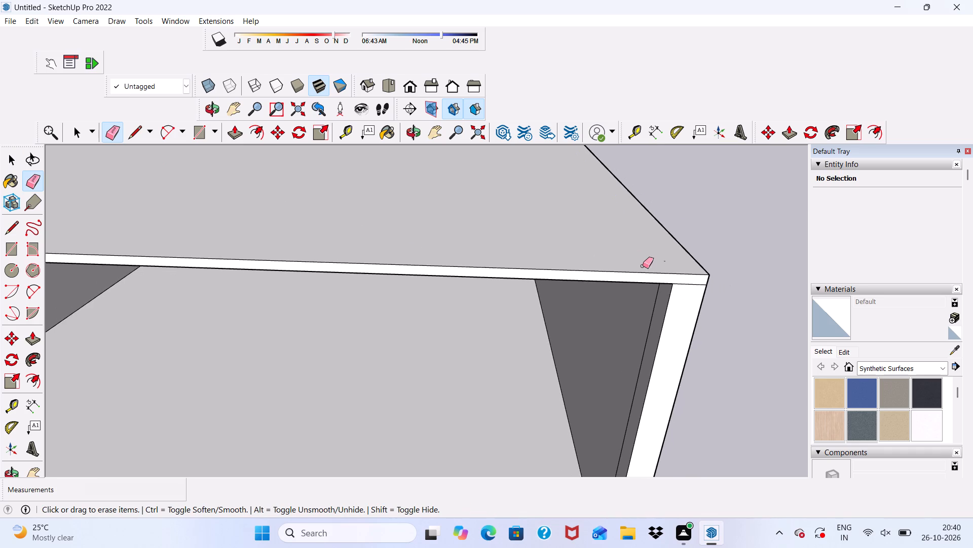
scroll(652, 261, up, 3)
drag(666, 258, 670, 263)
scroll(667, 269, down, 3)
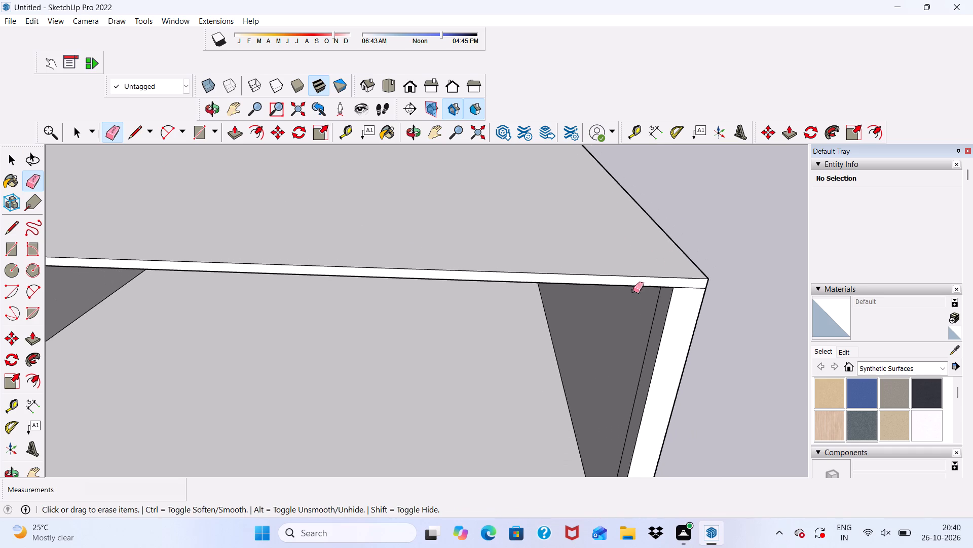
scroll(633, 291, down, 15)
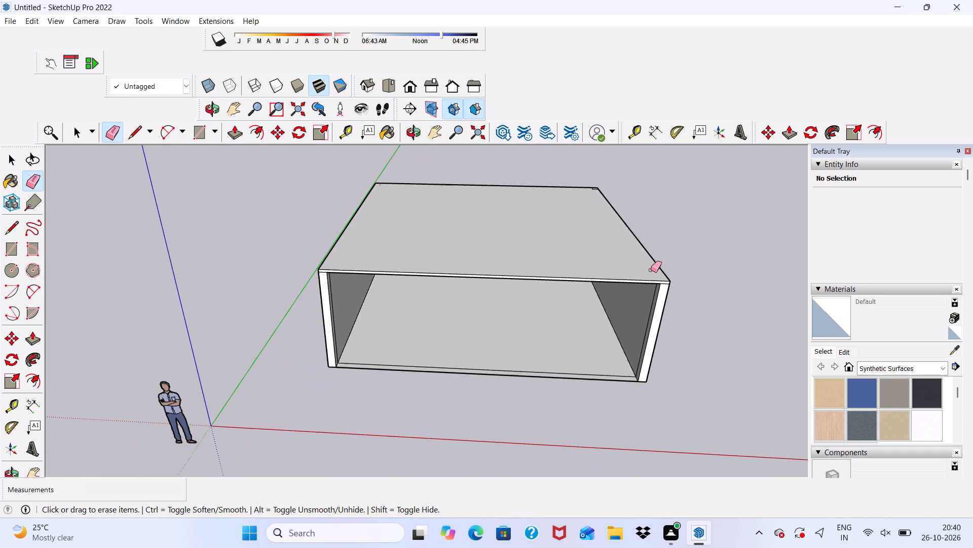
Erase the short leftover seams on the roof slab's top at the back-right corner.
scroll(611, 198, up, 3)
scroll(601, 185, down, 2)
middle_drag(601, 186, 601, 187)
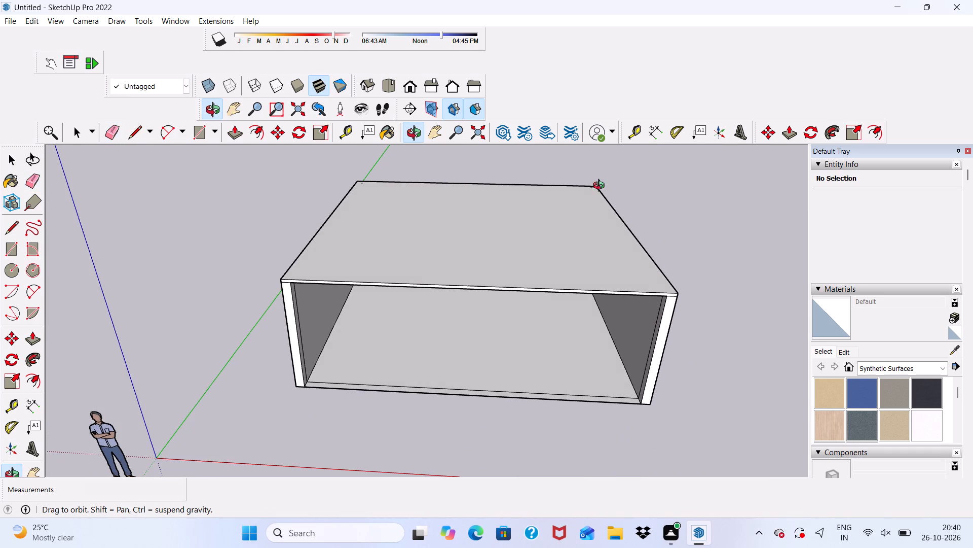
middle_drag(601, 187, 573, 272)
scroll(639, 165, up, 5)
scroll(639, 160, down, 1)
scroll(639, 160, up, 6)
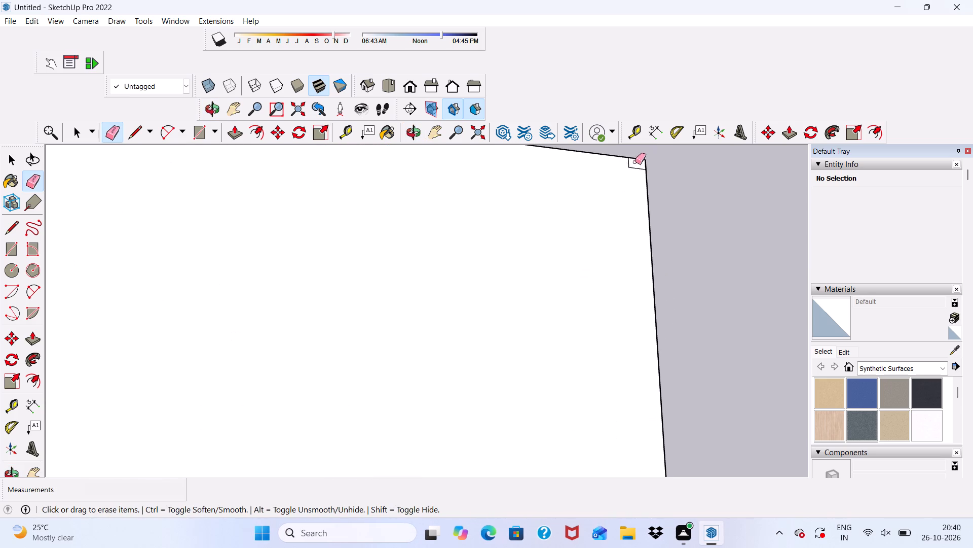
scroll(635, 162, up, 4)
drag(629, 161, 636, 172)
click(636, 172)
scroll(637, 173, down, 5)
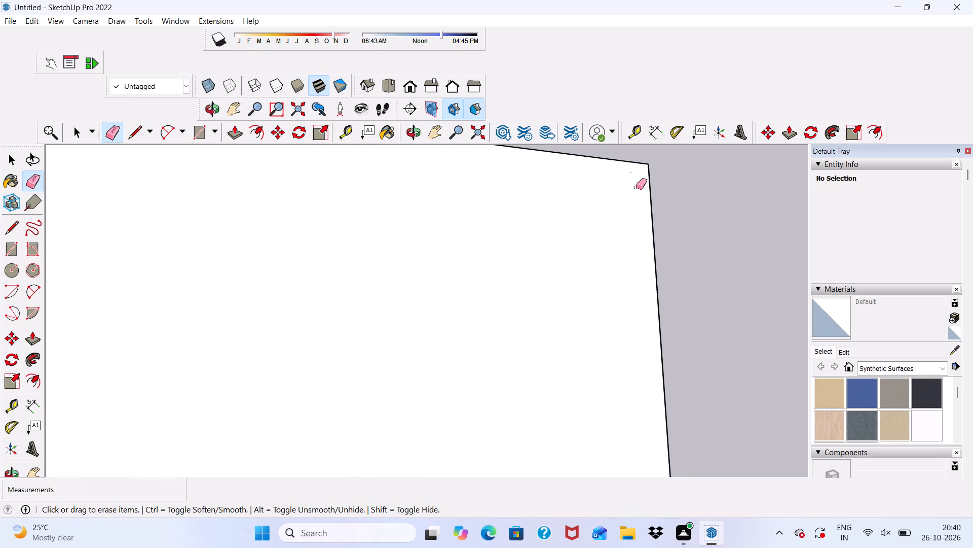
scroll(630, 173, up, 4)
drag(633, 170, 633, 182)
scroll(627, 203, down, 12)
scroll(621, 214, up, 6)
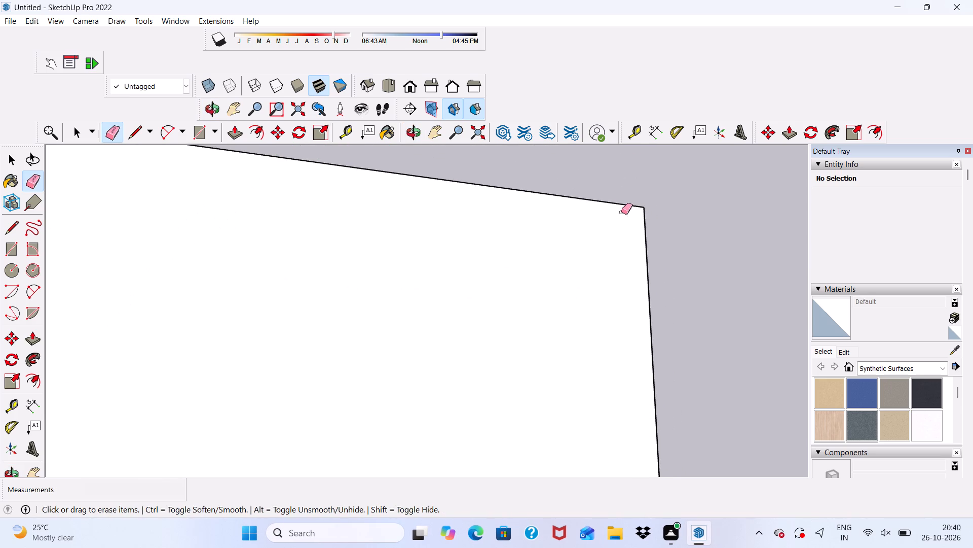
scroll(621, 212, up, 1)
drag(621, 209, 621, 217)
scroll(619, 226, down, 9)
Erase the vertical seams on the slab's right and back edges near the back-right corner.
middle_drag(602, 319, 480, 316)
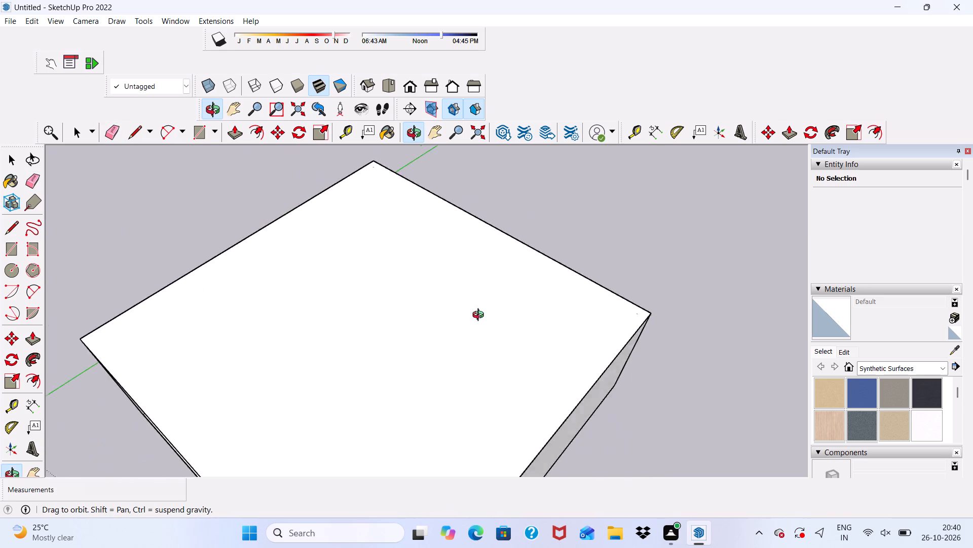
middle_drag(480, 316, 211, 192)
scroll(263, 334, up, 5)
scroll(539, 251, up, 4)
scroll(439, 241, up, 2)
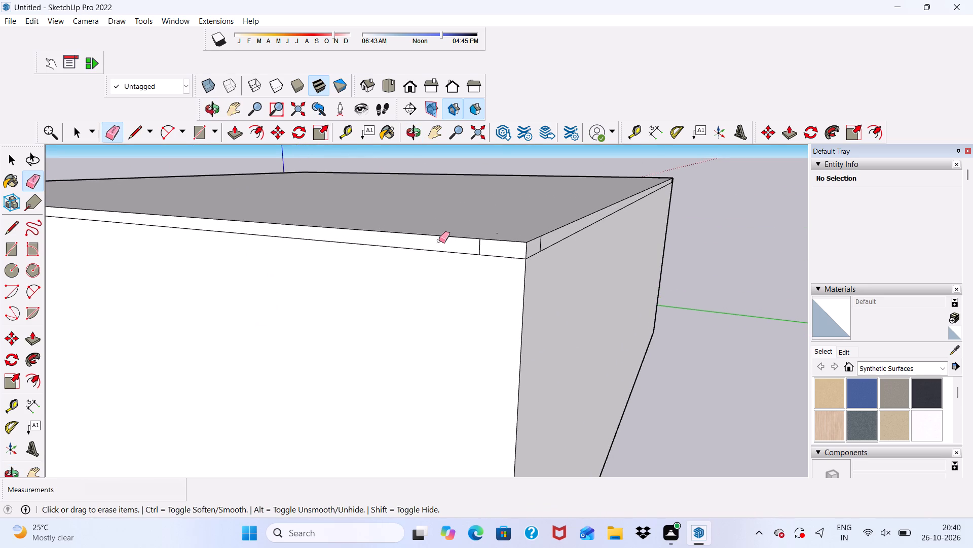
click(477, 251)
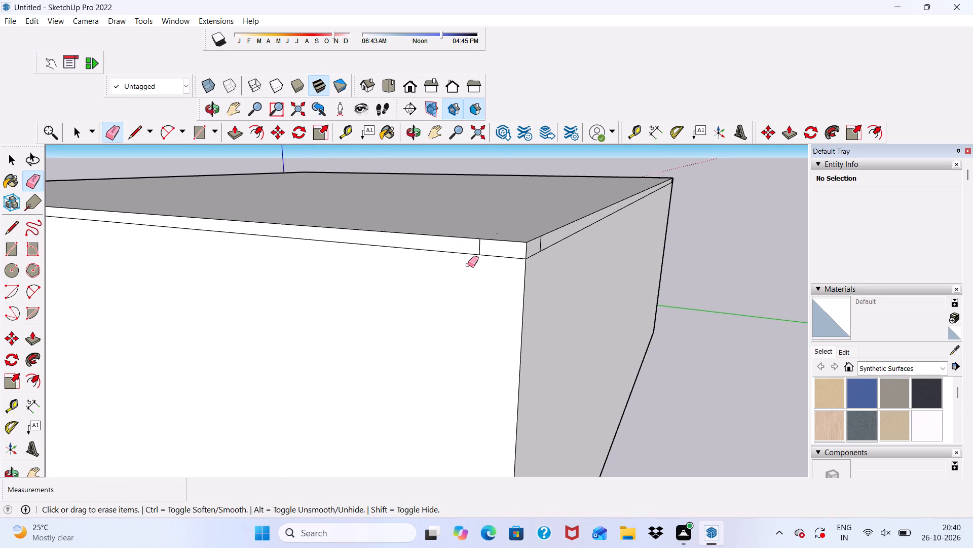
scroll(481, 256, up, 5)
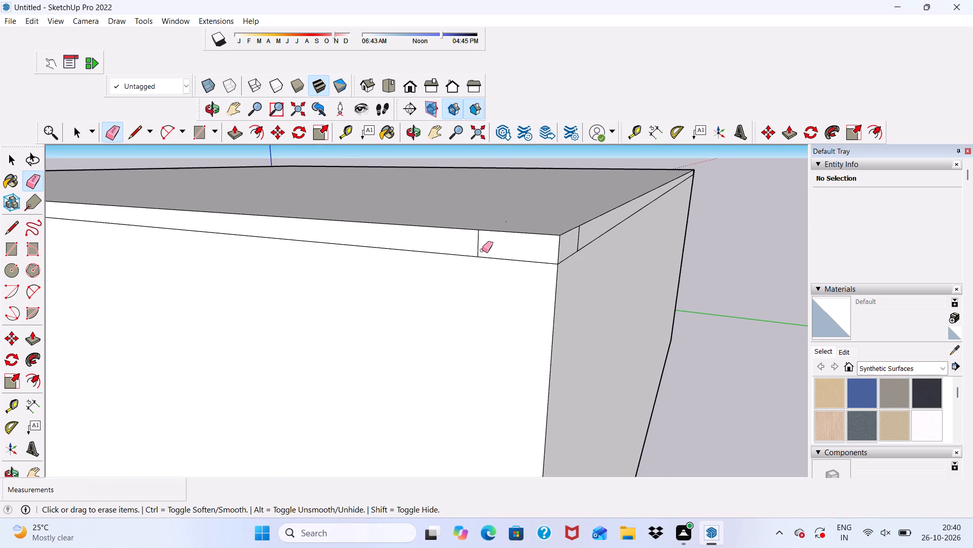
click(482, 250)
scroll(479, 255, down, 2)
middle_drag(506, 291, 386, 309)
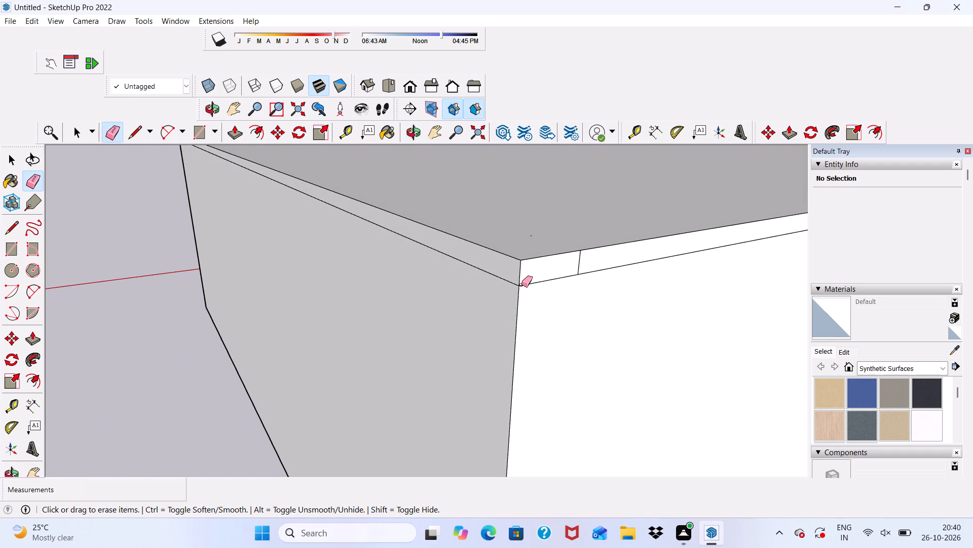
drag(565, 267, 581, 261)
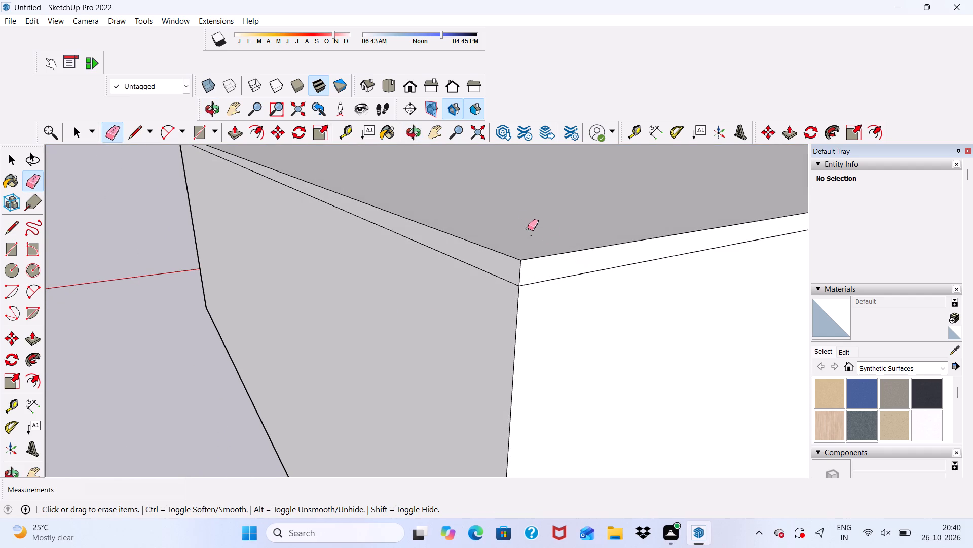
drag(530, 231, 532, 235)
Erase the vertical seam on the roof slab's back edge near the back-left corner.
scroll(514, 238, down, 6)
scroll(556, 256, down, 15)
scroll(666, 247, up, 9)
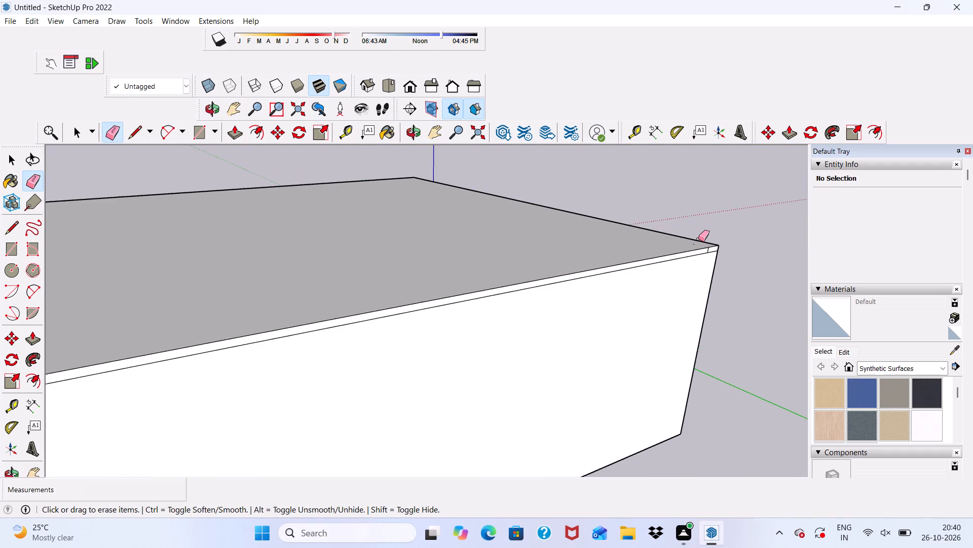
scroll(698, 239, up, 8)
drag(693, 249, 682, 250)
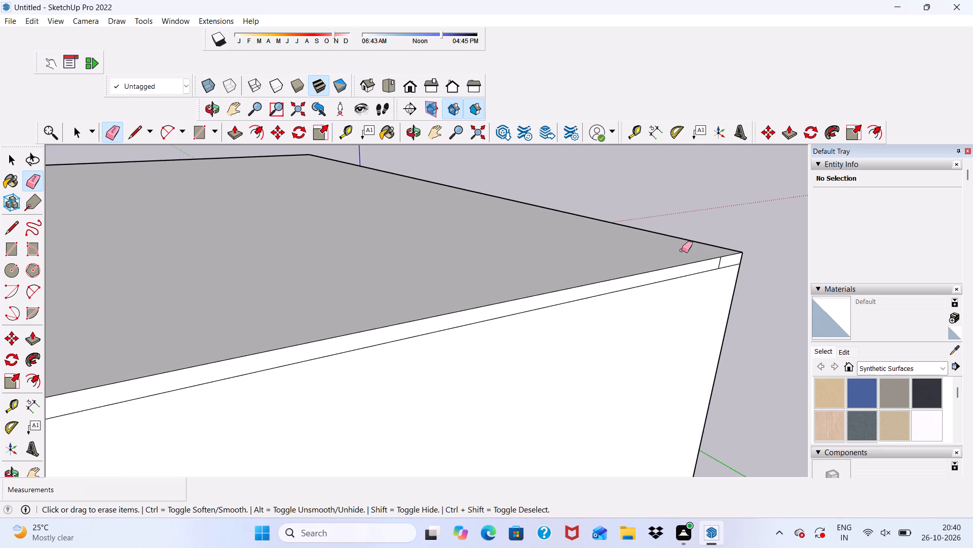
drag(682, 250, 681, 250)
scroll(714, 252, up, 5)
double_click(722, 271)
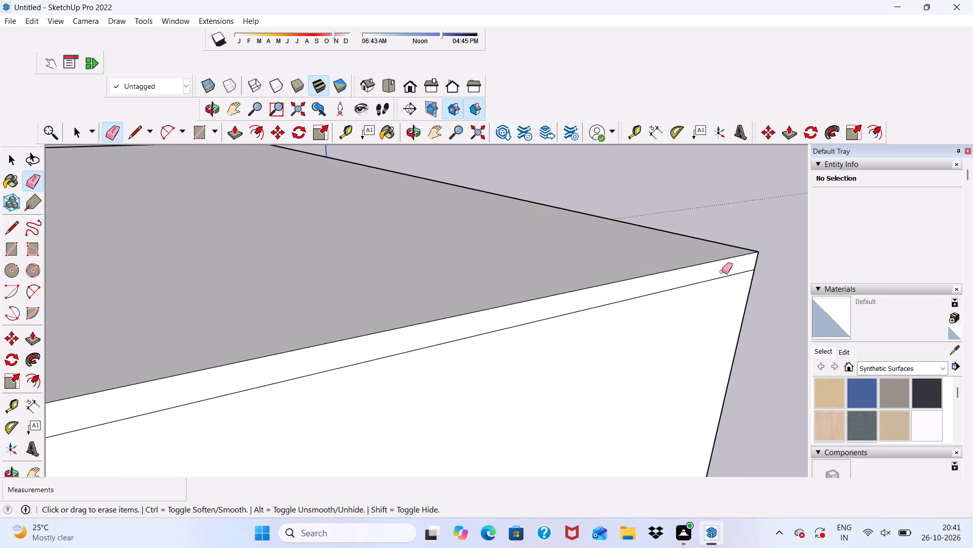
Examine the roof slab's edges and top from the remaining sides for leftover seam lines.
scroll(722, 271, down, 4)
middle_drag(721, 284, 385, 269)
scroll(427, 362, up, 1)
scroll(437, 246, down, 12)
scroll(517, 334, up, 1)
middle_drag(518, 333, 345, 342)
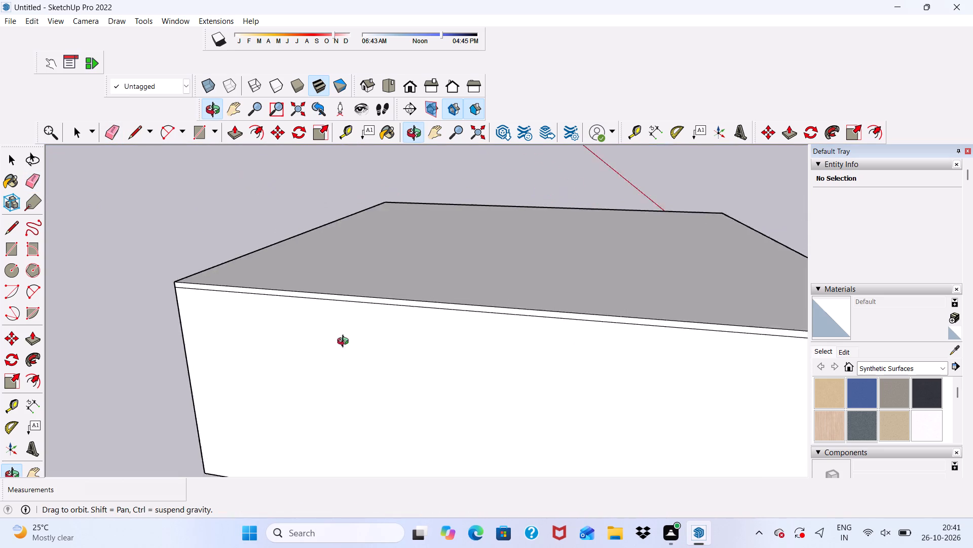
middle_drag(345, 342, 297, 344)
scroll(314, 290, down, 6)
middle_drag(461, 366, 288, 343)
key(space)
scroll(372, 296, up, 3)
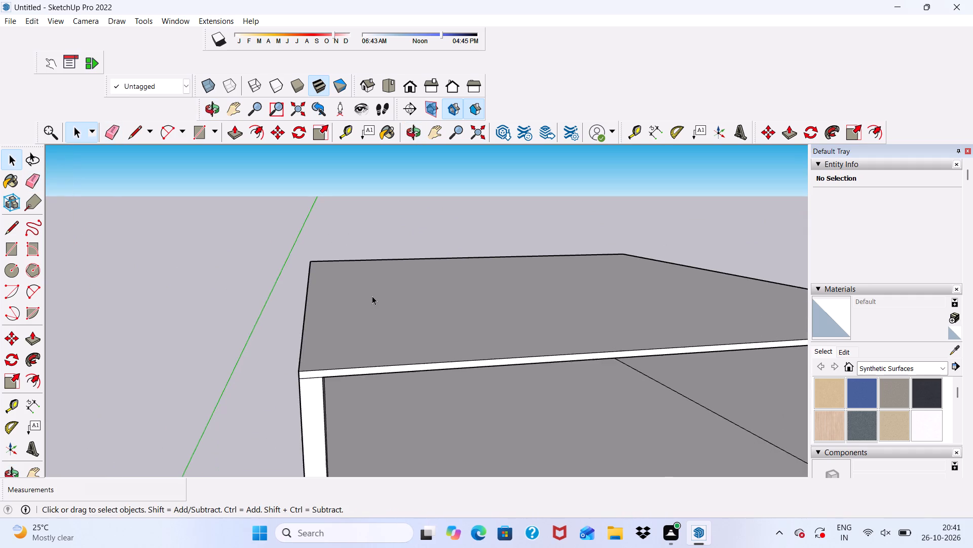
Examine the roof slab's top and the room's open front for remaining seam lines.
scroll(372, 296, down, 5)
middle_drag(379, 305, 345, 376)
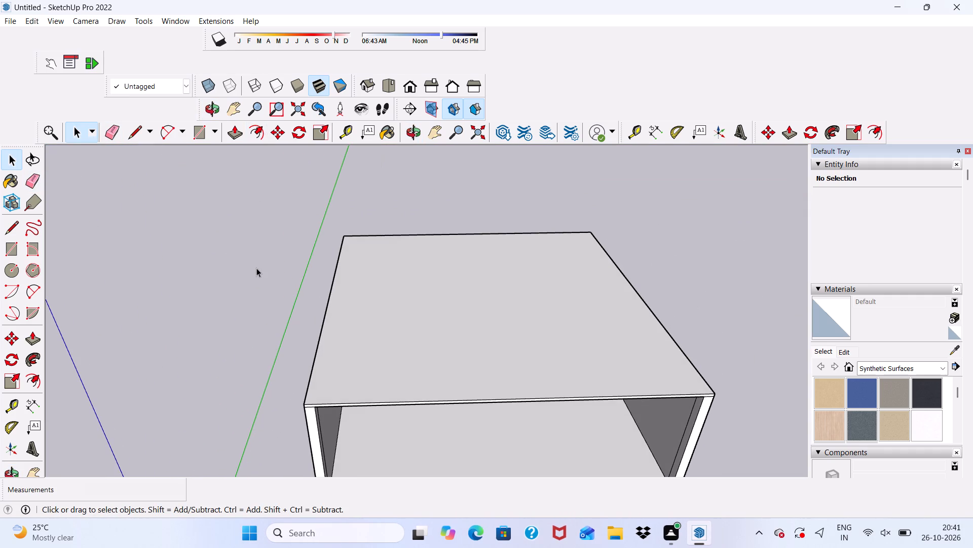
scroll(266, 388, up, 1)
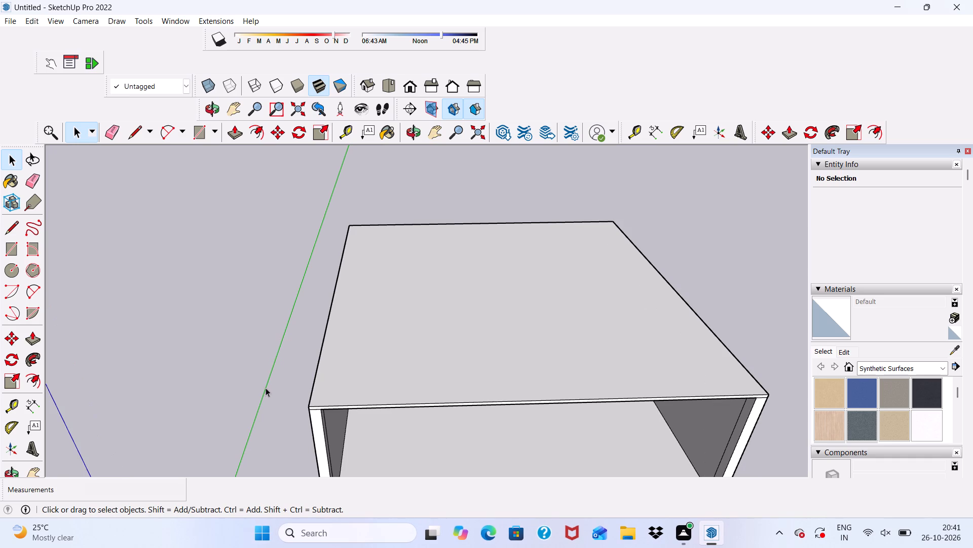
scroll(533, 324, down, 4)
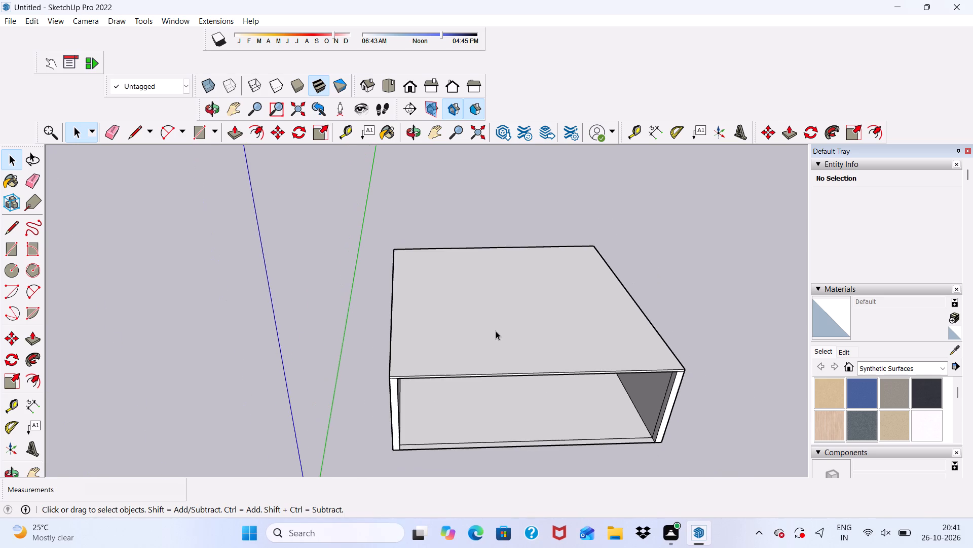
click(496, 331)
scroll(495, 331, down, 1)
middle_drag(495, 341, 468, 252)
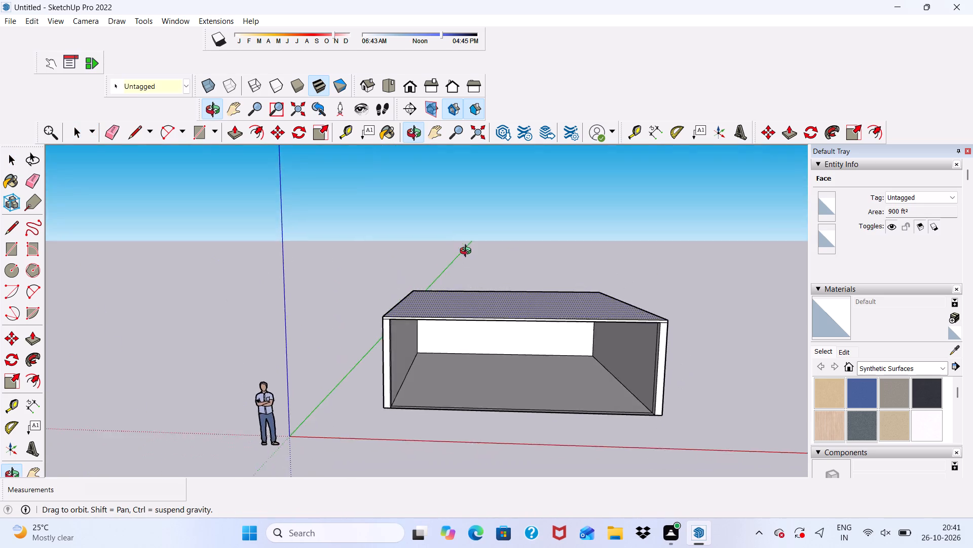
middle_drag(468, 252, 438, 293)
scroll(375, 361, up, 5)
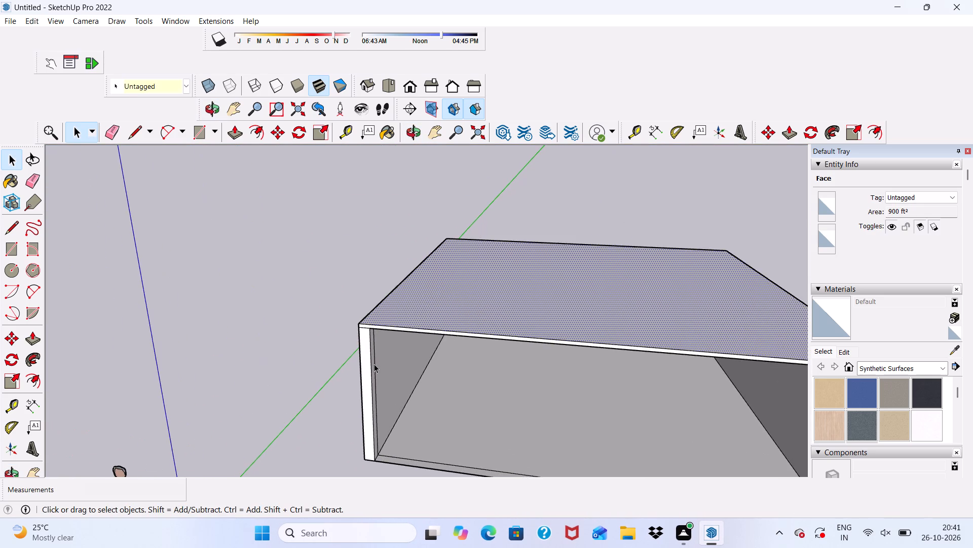
scroll(374, 364, up, 2)
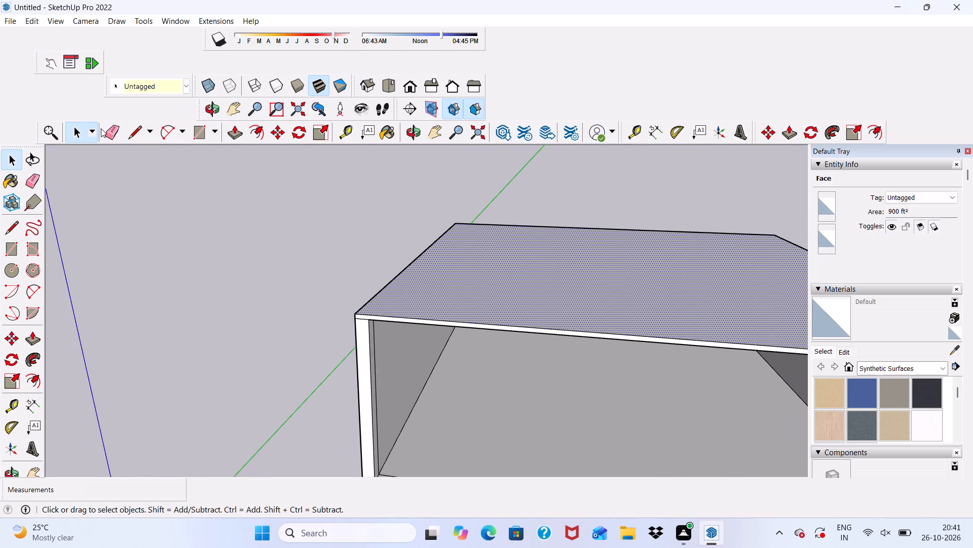
Erase the vertical seam lines on the inner faces of both side walls near the open front.
click(109, 134)
scroll(204, 264, down, 4)
middle_drag(308, 388, 280, 311)
scroll(290, 322, up, 5)
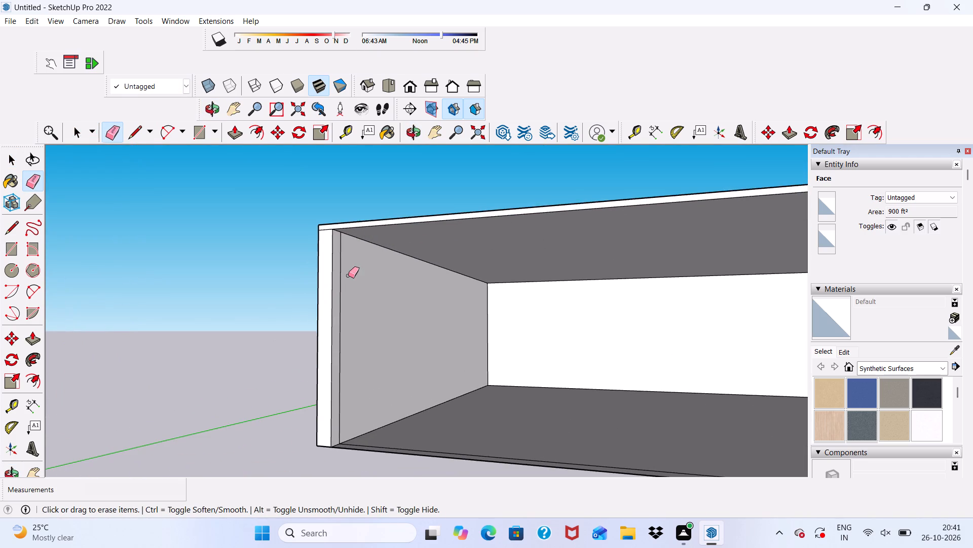
drag(336, 274, 349, 281)
scroll(309, 289, down, 5)
middle_drag(305, 365, 382, 404)
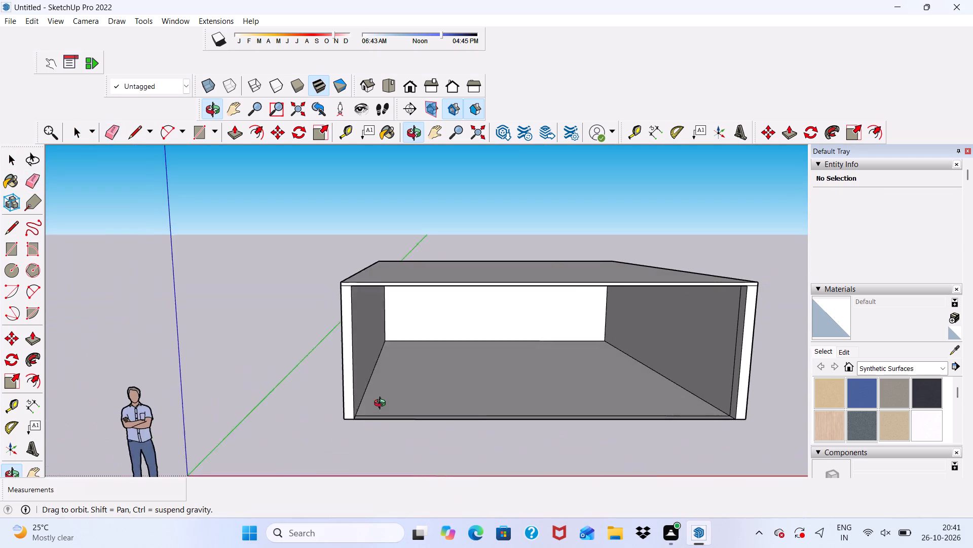
middle_drag(382, 404, 390, 409)
scroll(707, 291, up, 12)
drag(745, 292, 753, 306)
Erase the short horizontal seam between the roof slab's front edge and the right wall's front end.
scroll(764, 268, up, 5)
scroll(764, 268, down, 5)
middle_drag(763, 269, 720, 301)
scroll(718, 290, up, 1)
scroll(481, 207, down, 3)
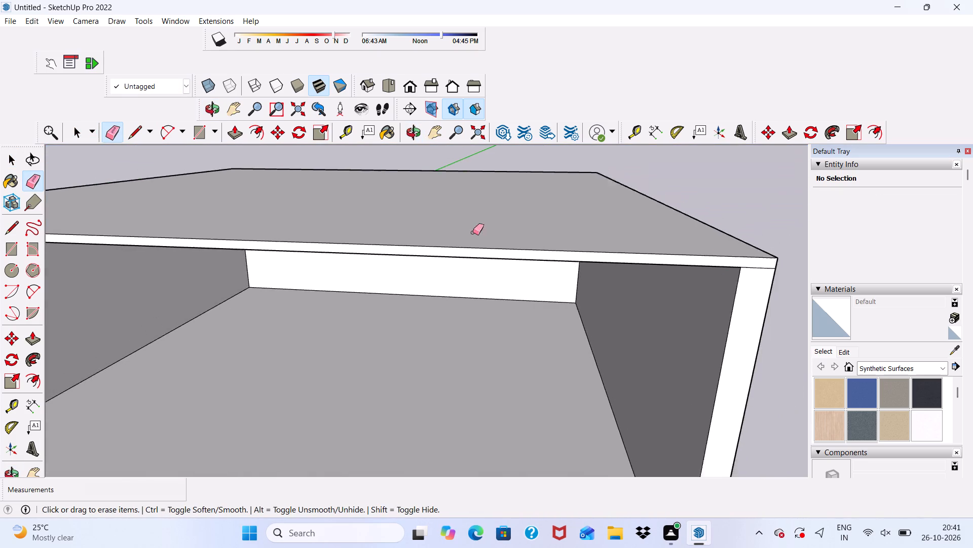
scroll(473, 232, down, 2)
scroll(627, 284, up, 4)
scroll(689, 240, up, 2)
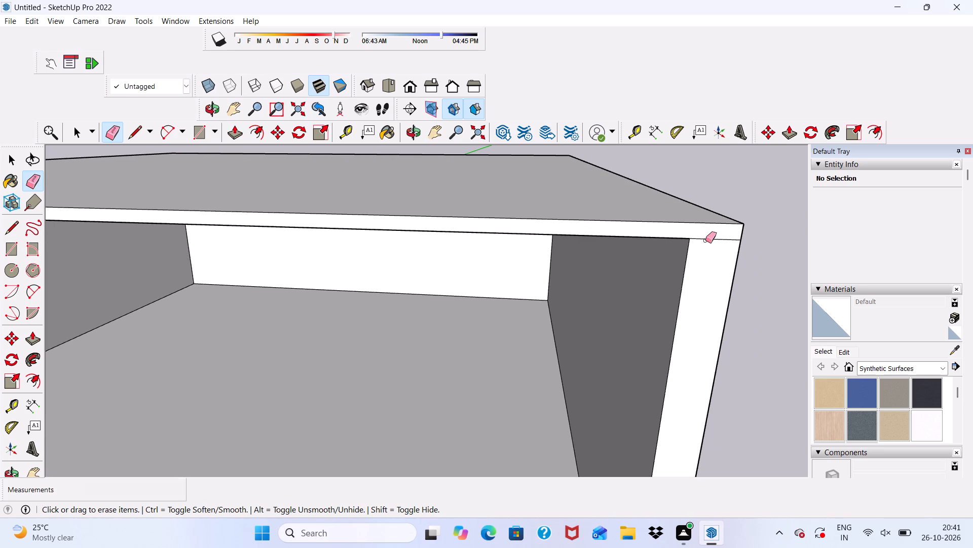
click(705, 241)
click(705, 241)
click(707, 239)
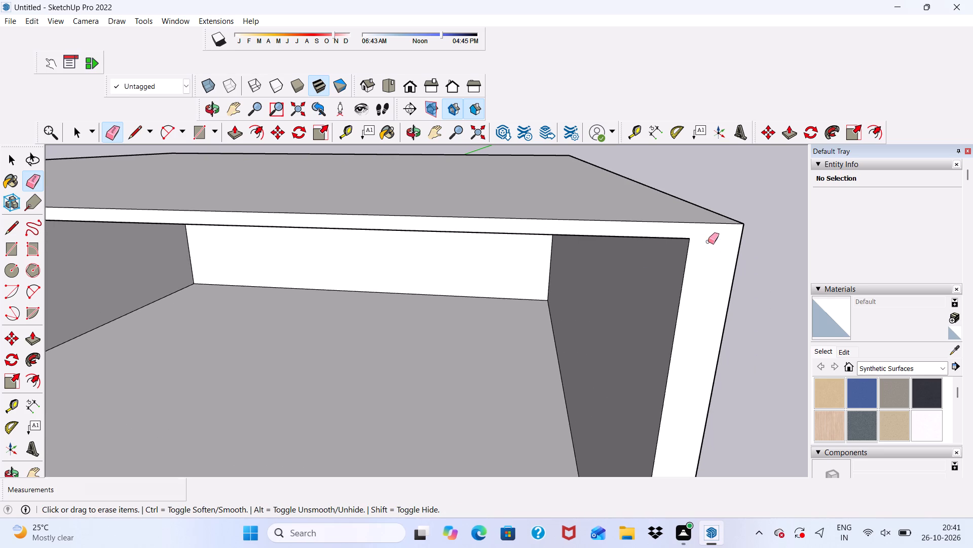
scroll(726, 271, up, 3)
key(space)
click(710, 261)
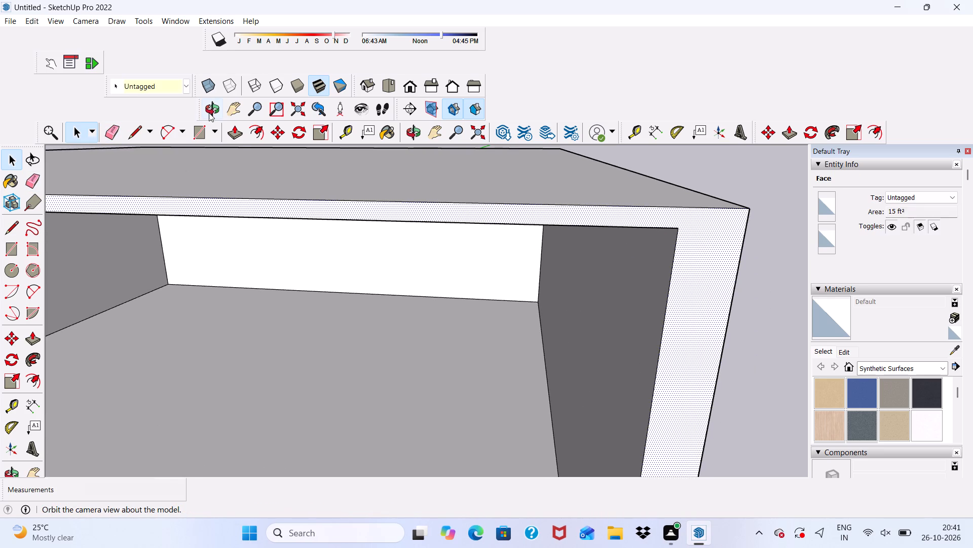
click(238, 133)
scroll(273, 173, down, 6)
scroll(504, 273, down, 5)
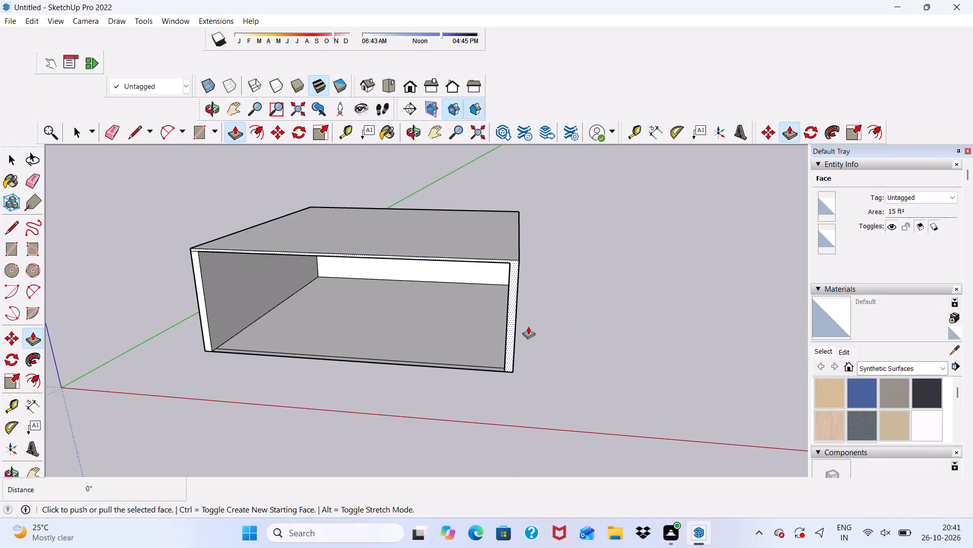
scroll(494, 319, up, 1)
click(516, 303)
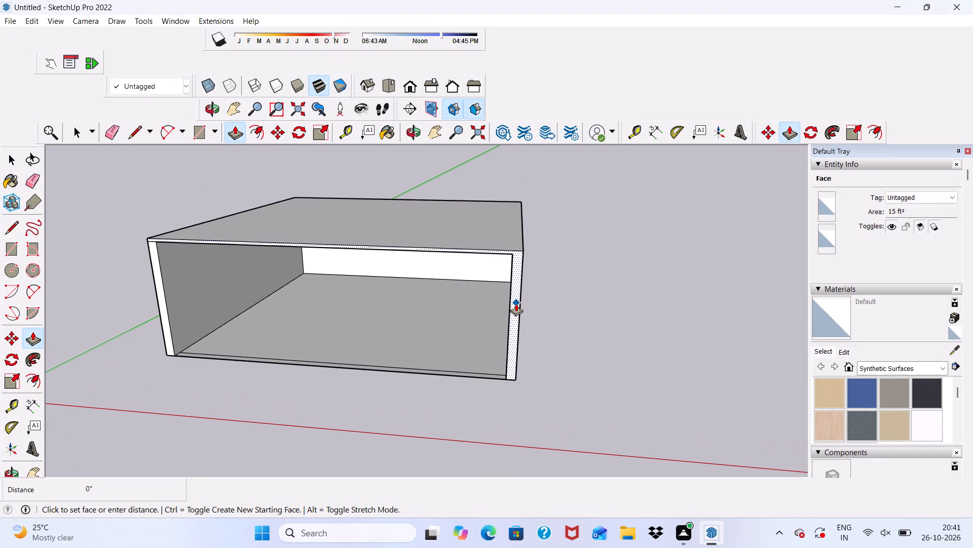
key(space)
Erase the short horizontal seam between the roof slab's front edge and the left wall's front end.
scroll(60, 267, up, 4)
click(105, 131)
scroll(207, 268, up, 7)
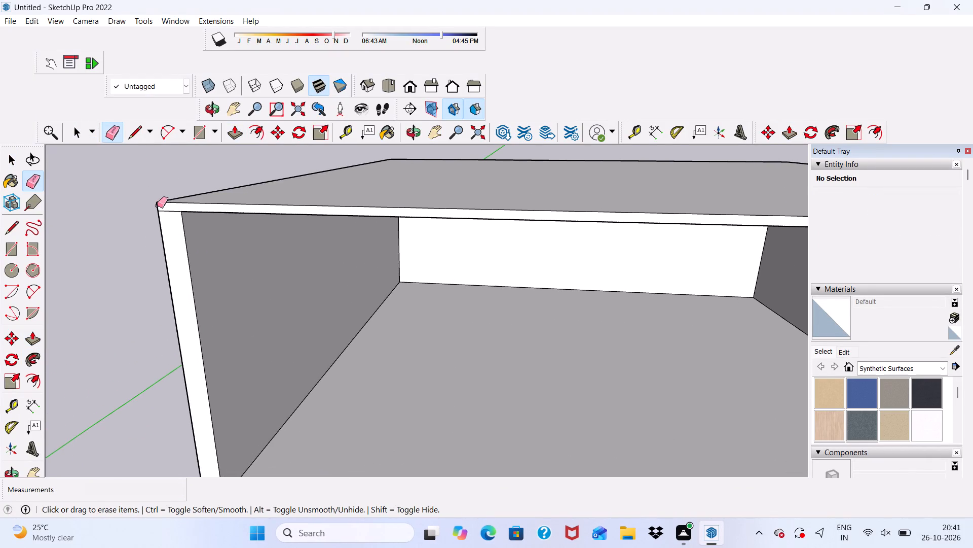
click(173, 215)
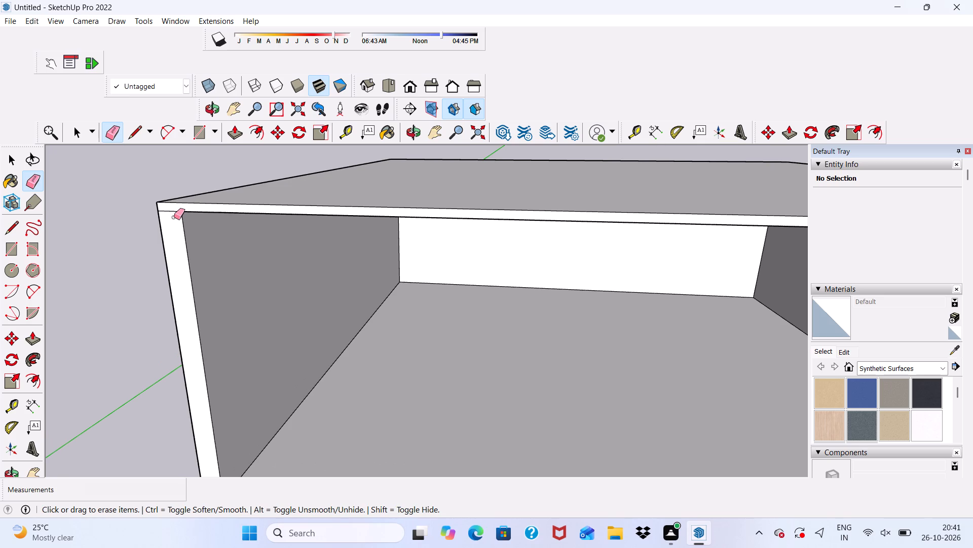
click(172, 211)
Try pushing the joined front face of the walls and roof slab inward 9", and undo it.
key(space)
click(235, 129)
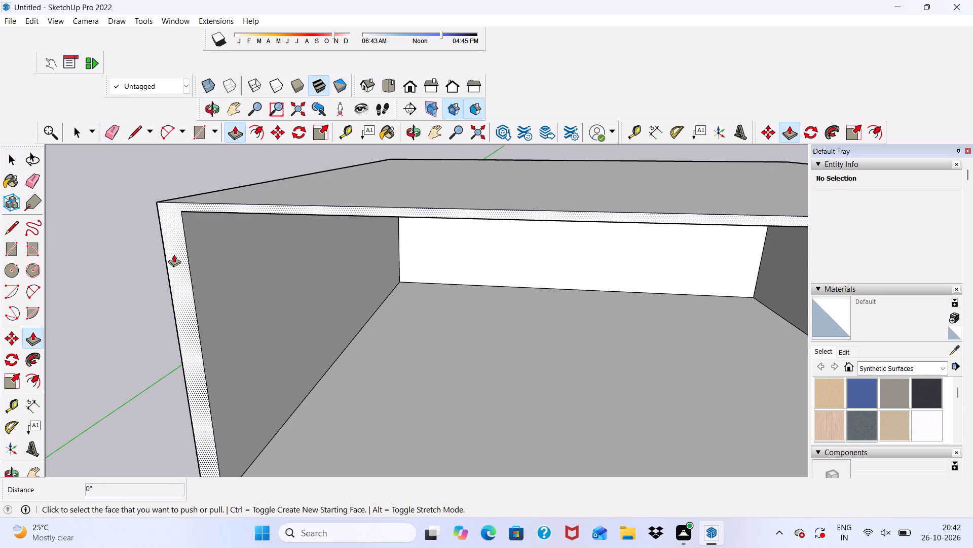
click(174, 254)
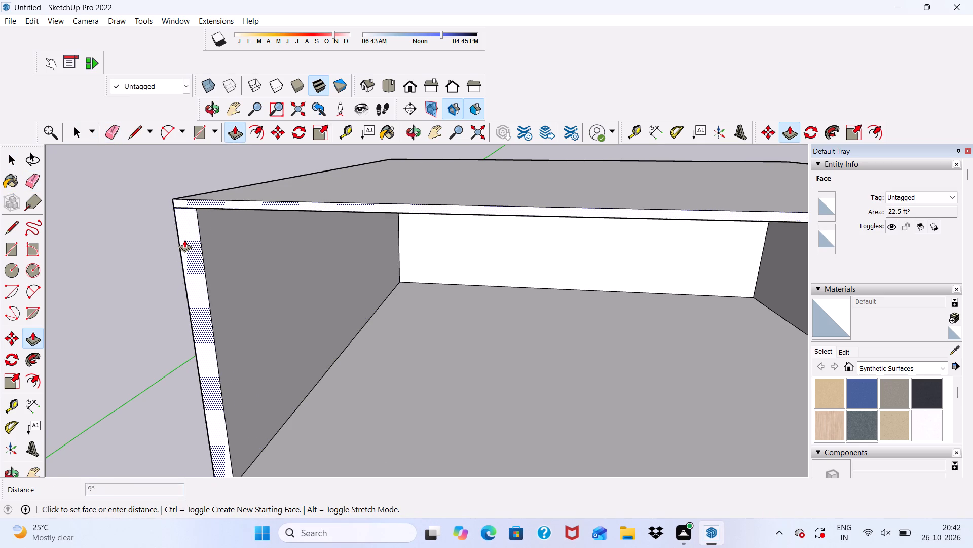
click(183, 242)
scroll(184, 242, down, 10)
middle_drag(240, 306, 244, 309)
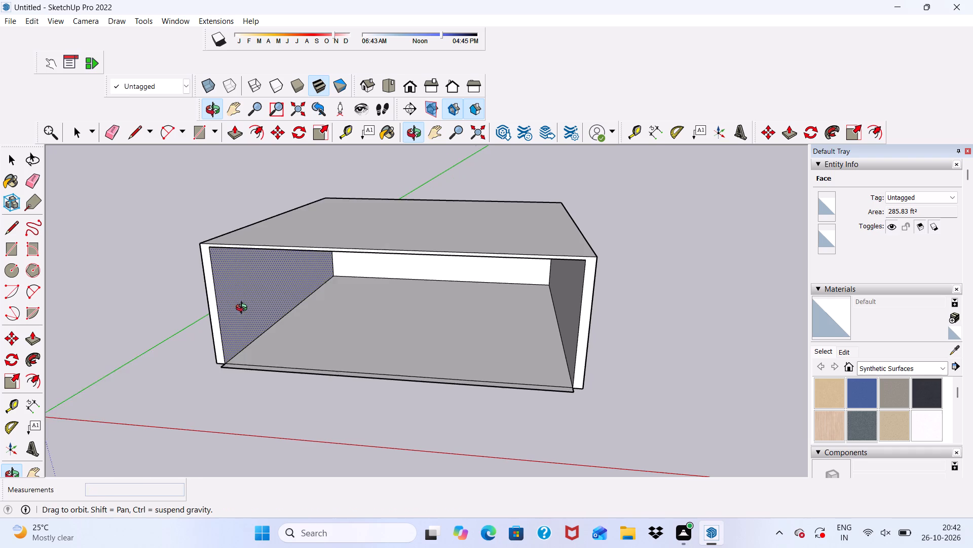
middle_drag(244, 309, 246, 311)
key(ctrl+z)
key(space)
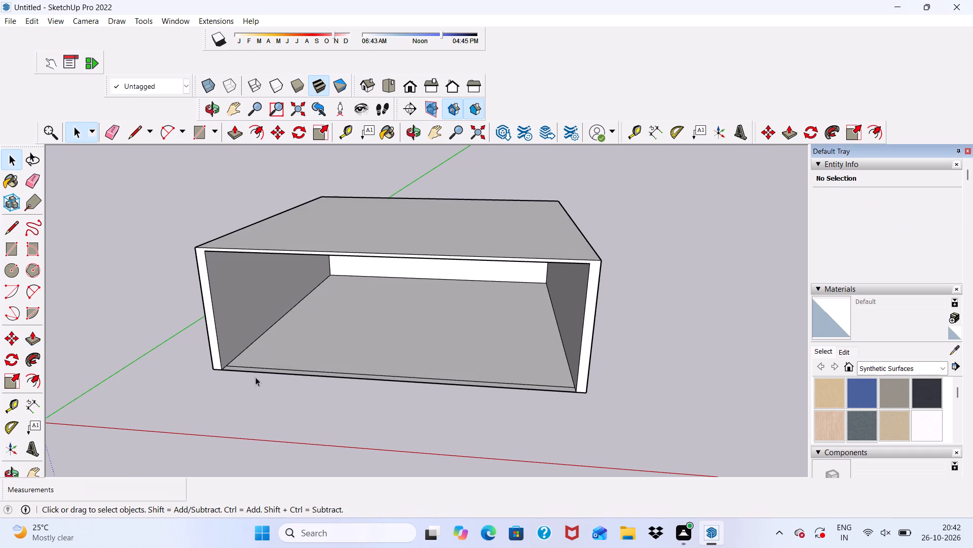
Examine the whole room from eye level, from above and from the front corner.
scroll(231, 358, down, 8)
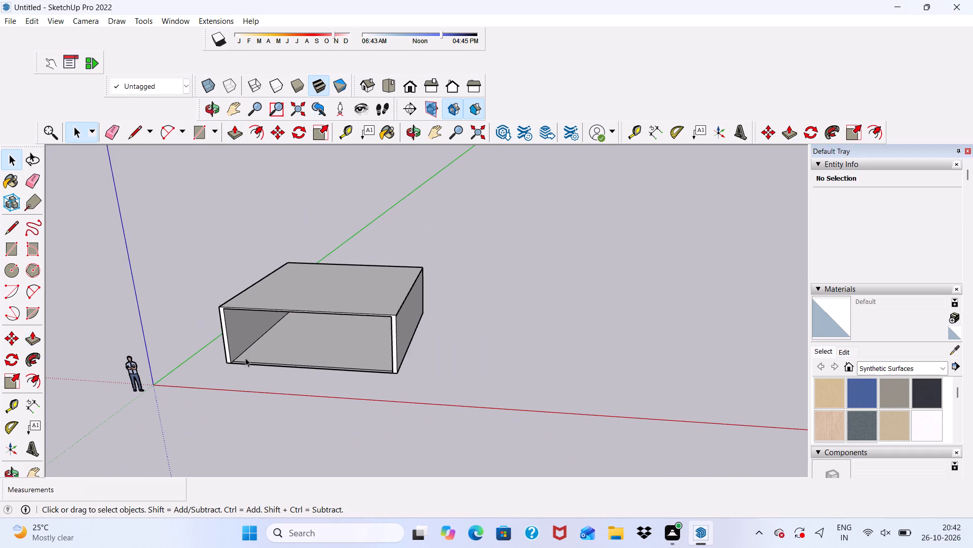
middle_drag(245, 358, 245, 291)
scroll(245, 291, down, 5)
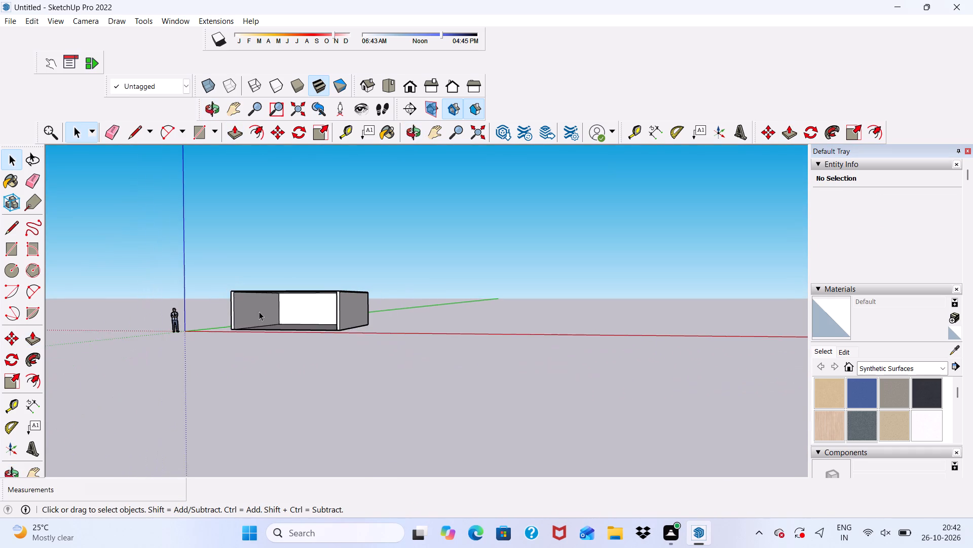
scroll(248, 296, up, 5)
middle_drag(241, 281, 304, 468)
scroll(274, 388, up, 2)
scroll(289, 351, down, 5)
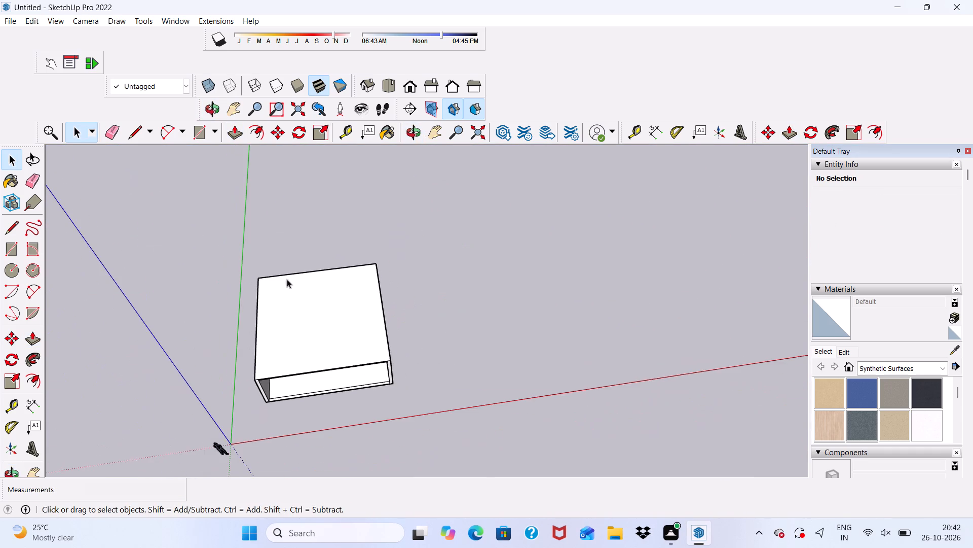
scroll(286, 271, down, 4)
scroll(289, 324, up, 4)
scroll(289, 324, down, 1)
middle_drag(289, 324, 215, 288)
scroll(215, 288, up, 3)
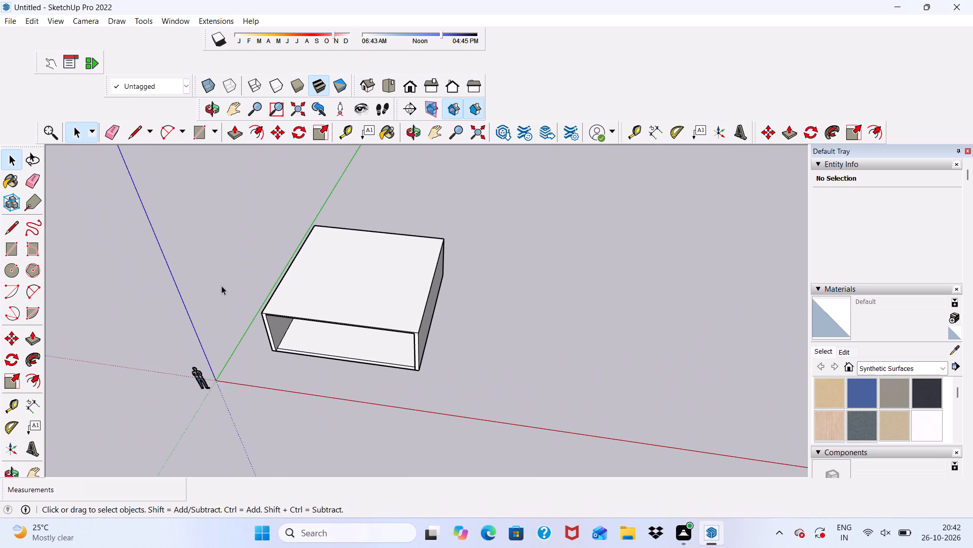
scroll(231, 287, down, 2)
scroll(250, 297, up, 4)
Push/Pull the roof slab's top face up 10' from a new starting face, keeping the slab edge line.
click(318, 312)
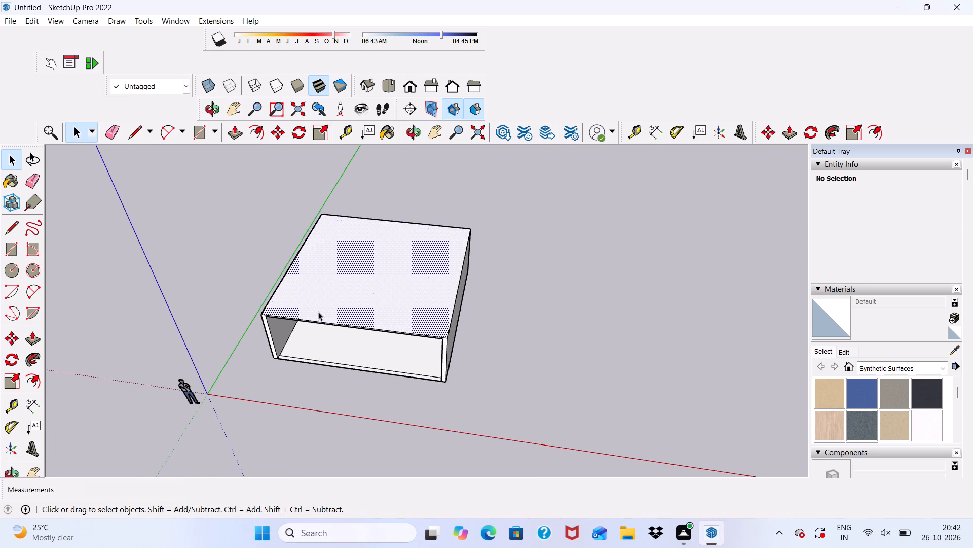
middle_drag(318, 312, 320, 279)
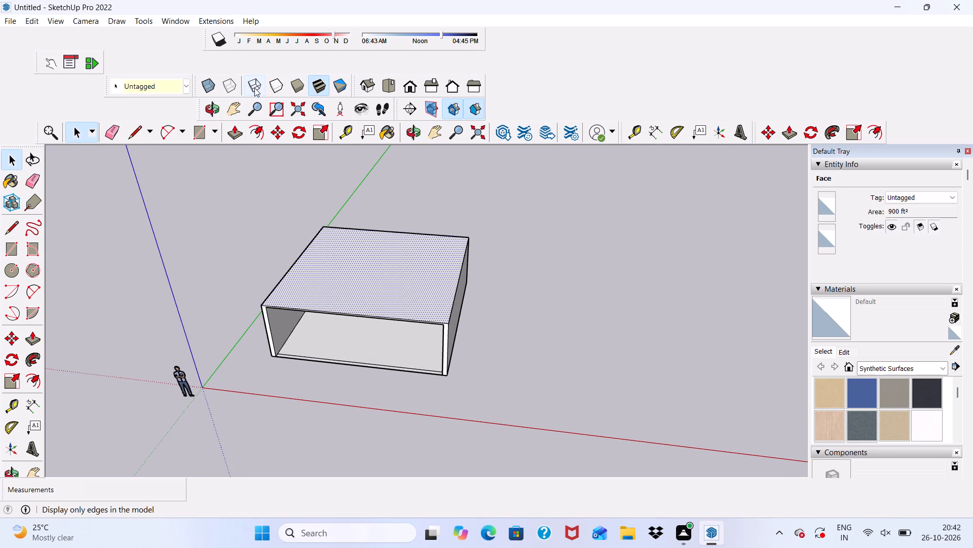
click(239, 134)
scroll(315, 254, up, 3)
click(326, 291)
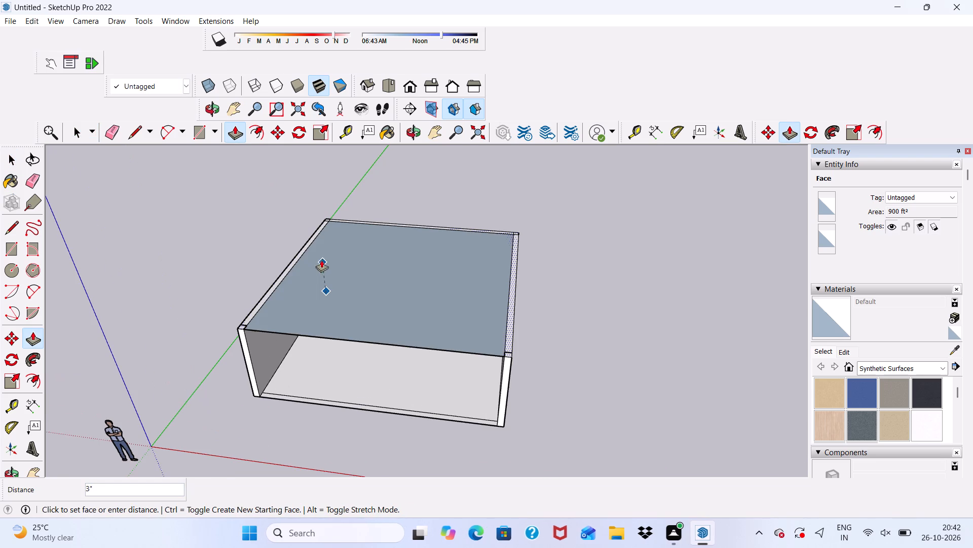
scroll(303, 276, down, 2)
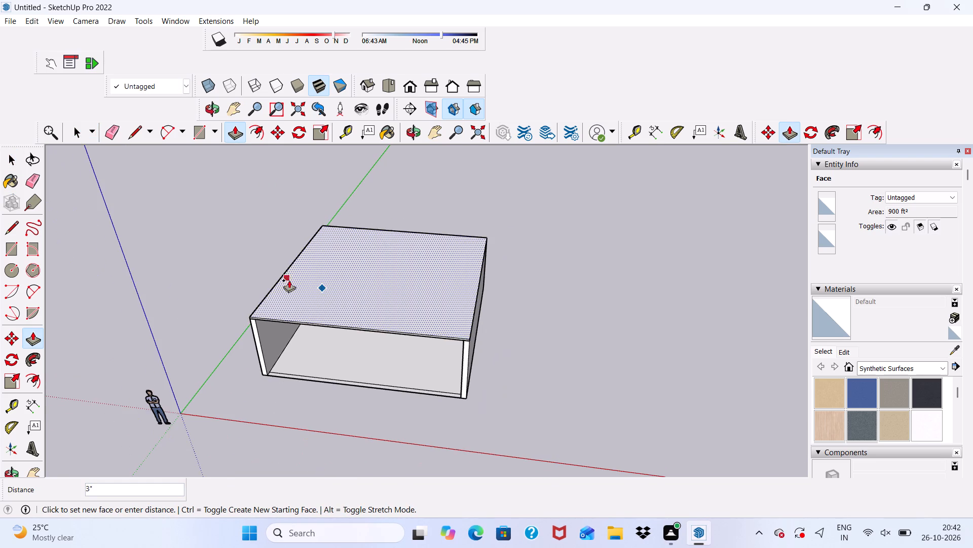
scroll(320, 260, up, 4)
scroll(299, 296, down, 4)
middle_drag(290, 318, 281, 254)
scroll(281, 254, up, 8)
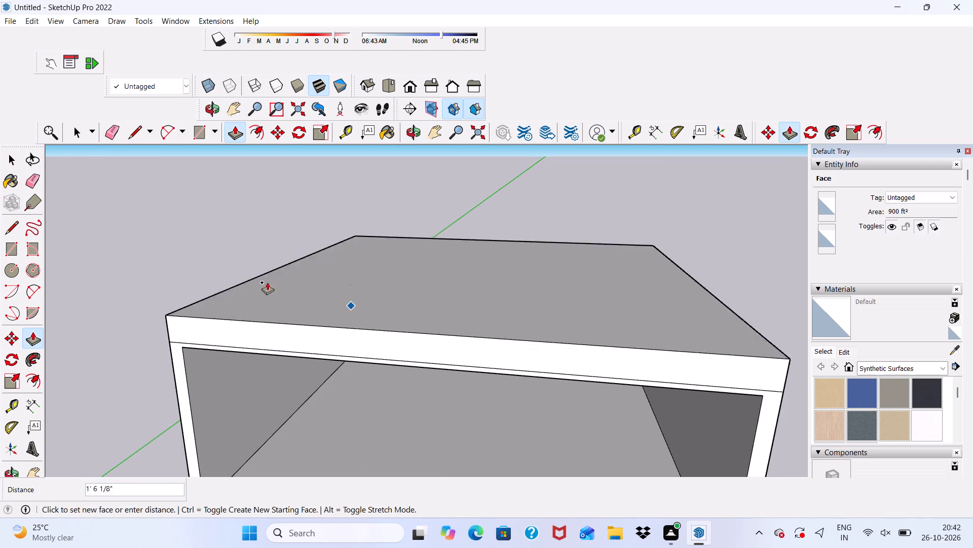
scroll(264, 188, down, 2)
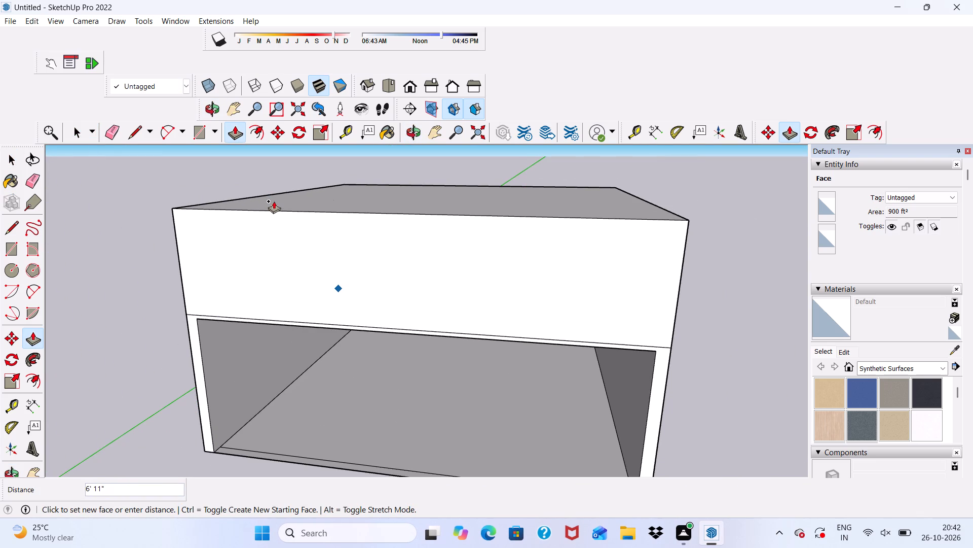
text(10')
key(Return)
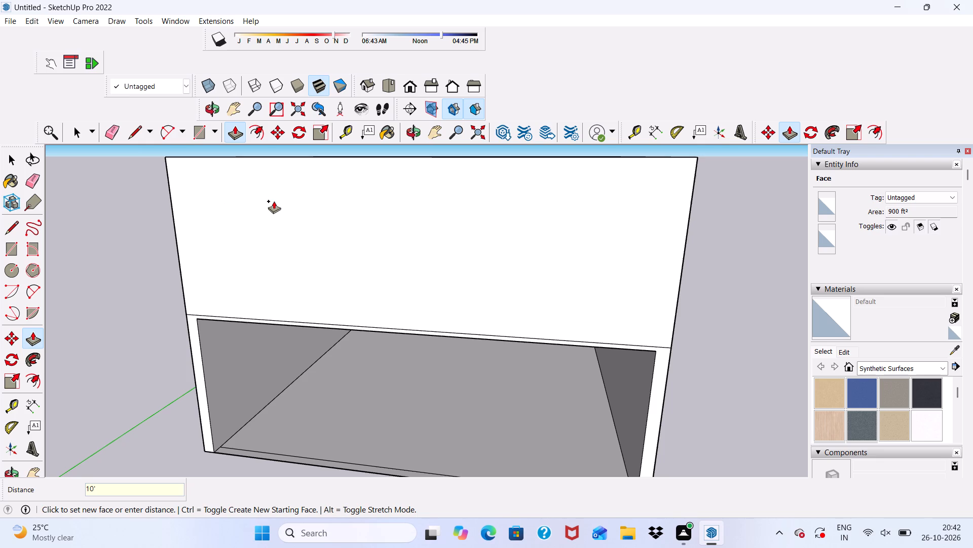
scroll(303, 263, down, 12)
middle_drag(317, 285, 323, 208)
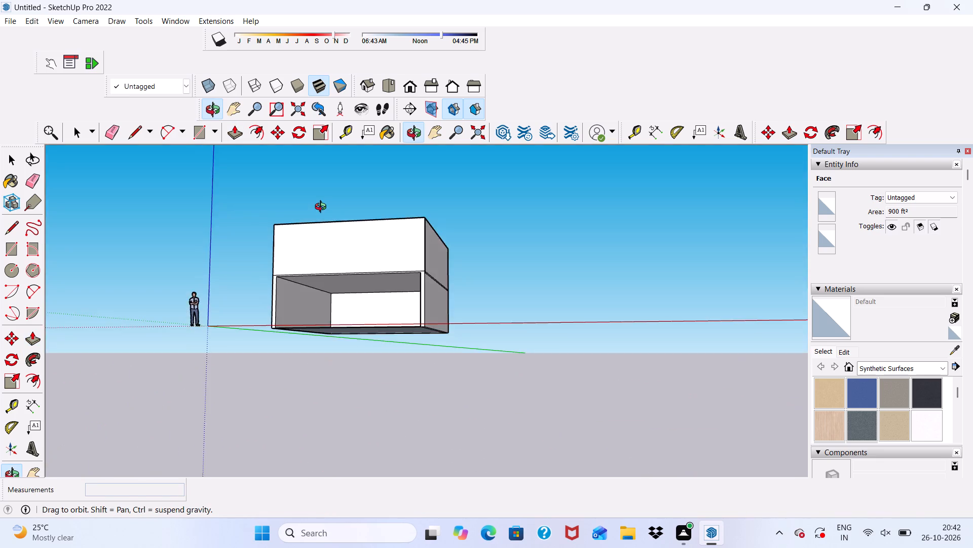
middle_drag(323, 208, 378, 327)
scroll(327, 253, up, 5)
key(space)
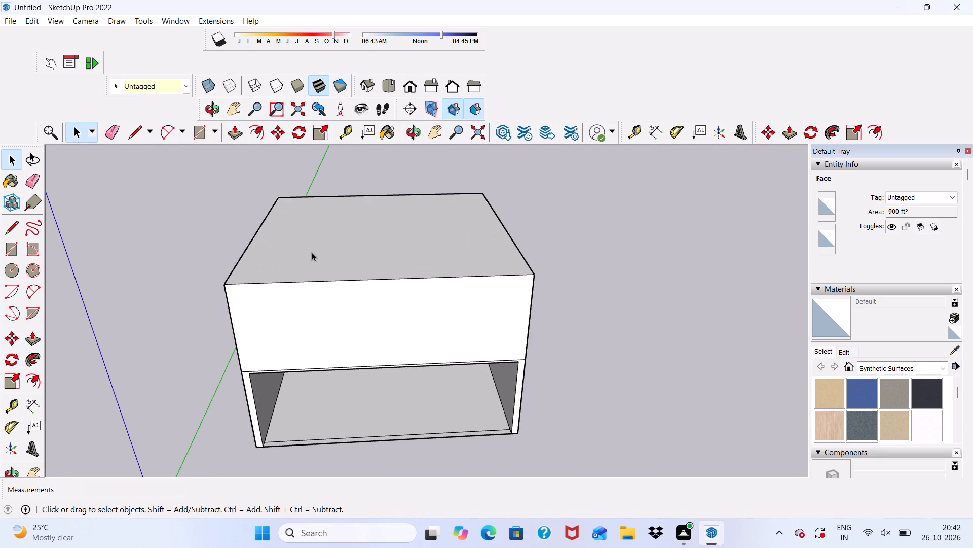
Push/Pull the top face of the first upper storey up 10' to add a second upper storey.
scroll(312, 252, up, 1)
click(312, 252)
click(229, 129)
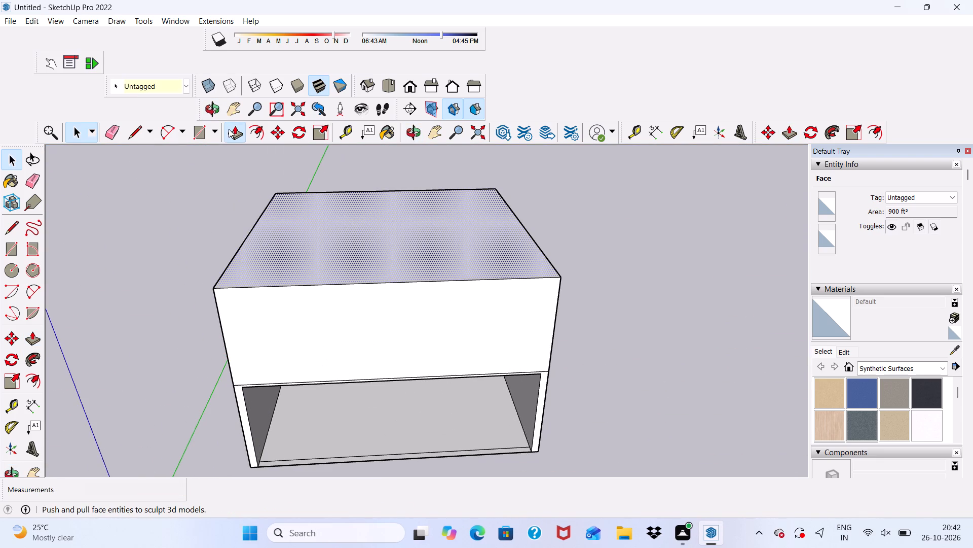
click(283, 253)
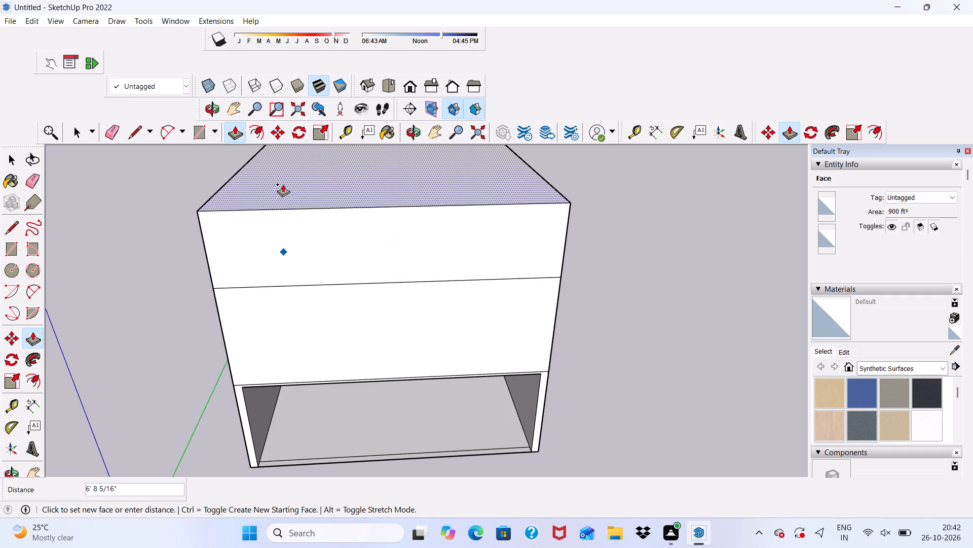
text(10')
key(Return)
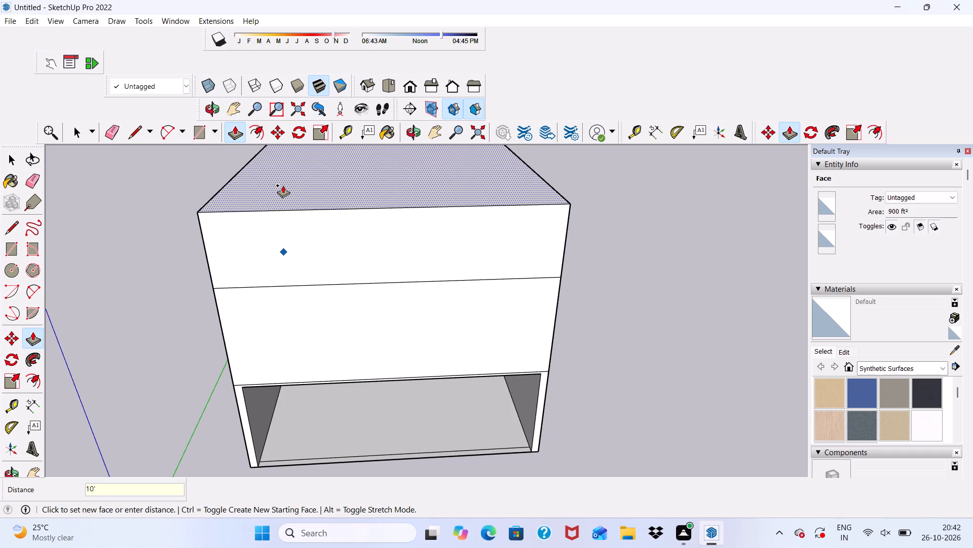
Push/Pull the building's top face up another 10' to add a third upper storey.
scroll(283, 187, down, 10)
middle_drag(311, 266, 313, 266)
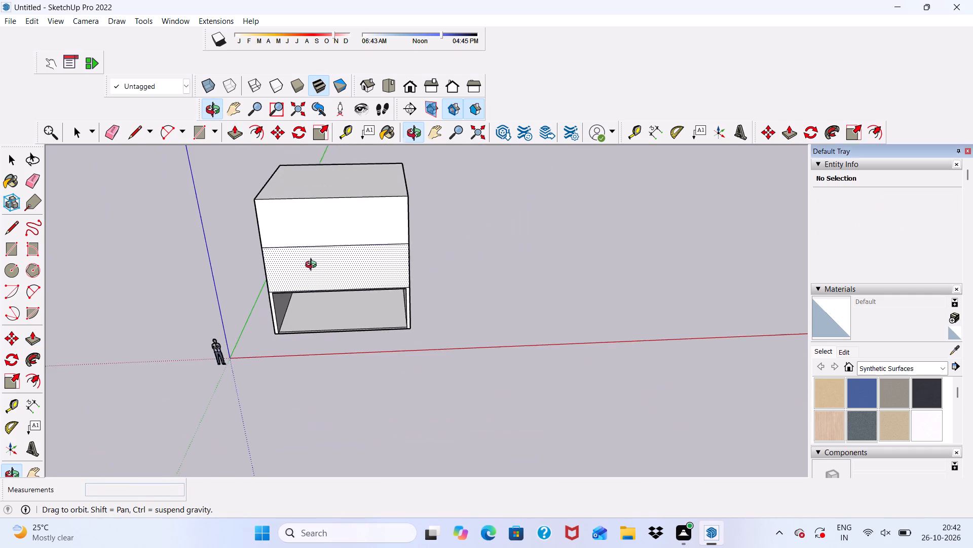
middle_drag(313, 266, 290, 146)
scroll(290, 168, up, 1)
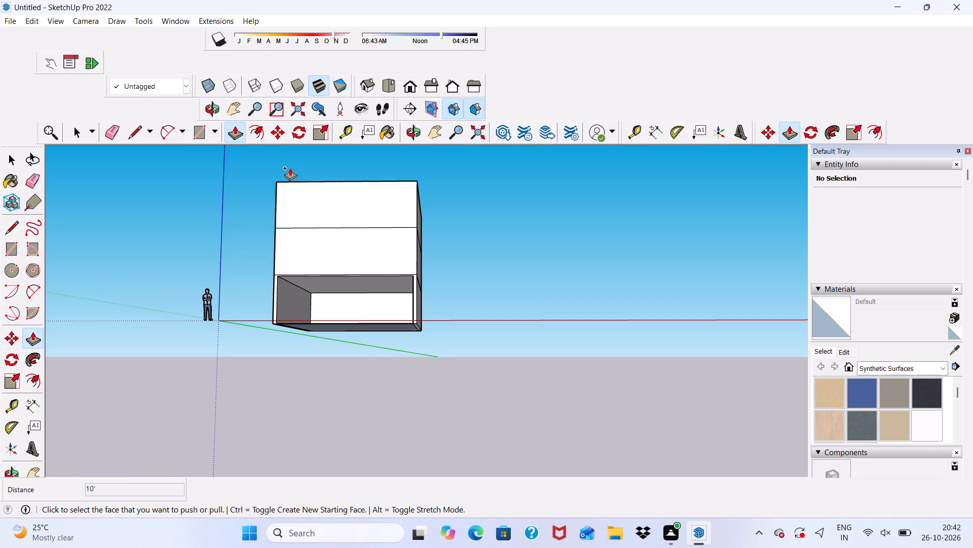
scroll(293, 167, down, 2)
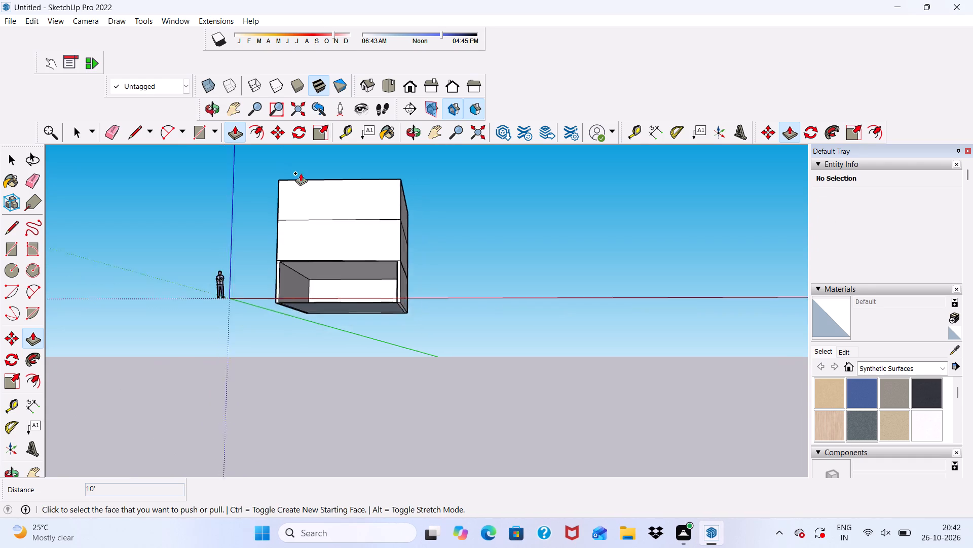
scroll(301, 173, down, 3)
scroll(332, 292, up, 3)
scroll(332, 292, down, 2)
middle_drag(334, 298, 323, 423)
scroll(272, 192, up, 6)
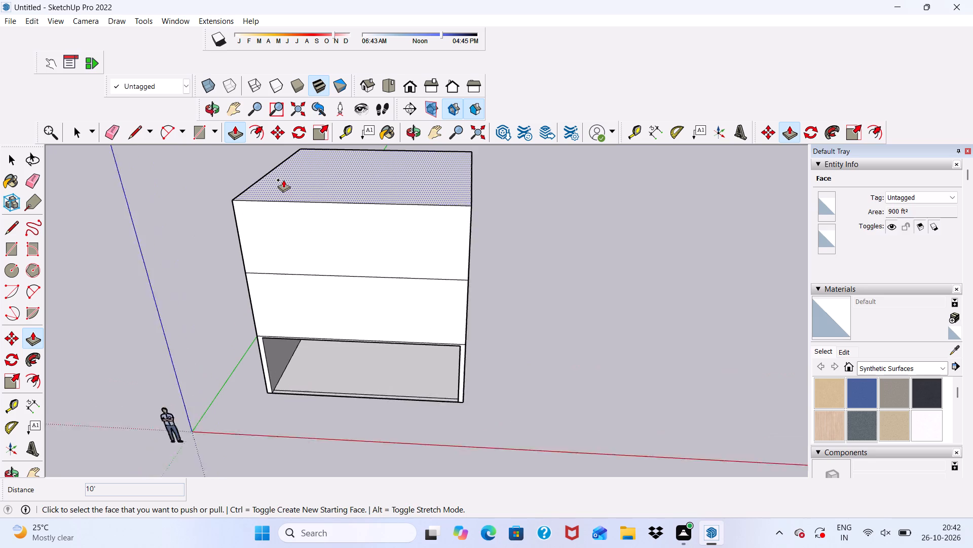
scroll(283, 180, up, 1)
click(283, 180)
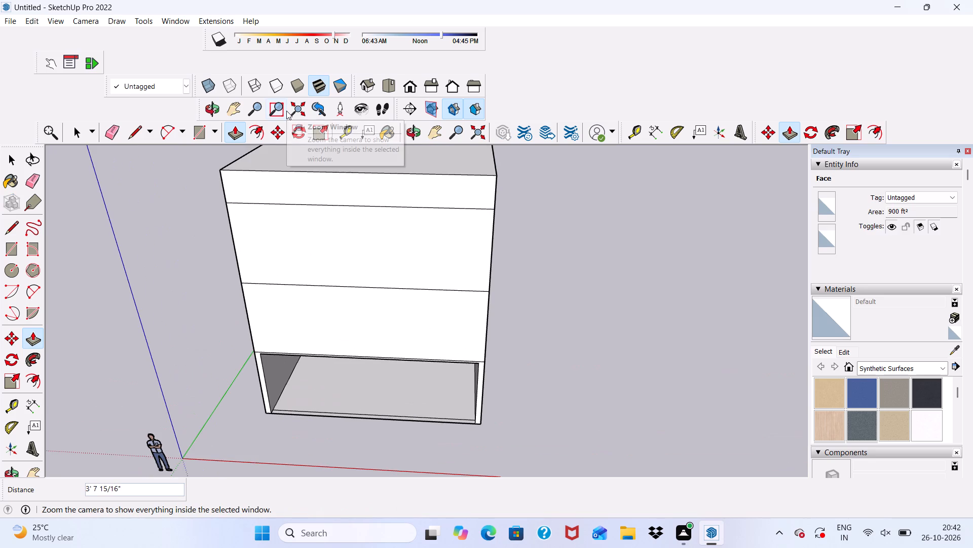
scroll(326, 370, down, 4)
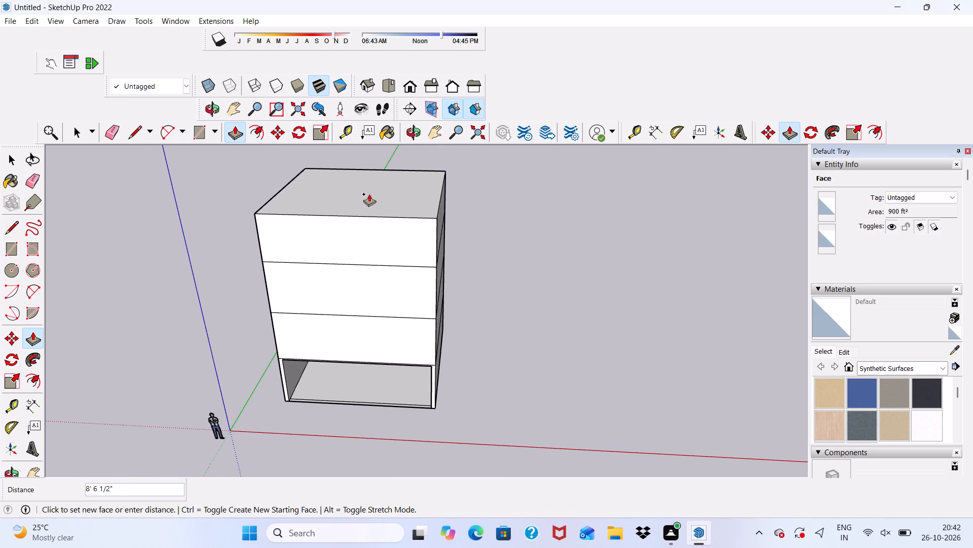
text(10')
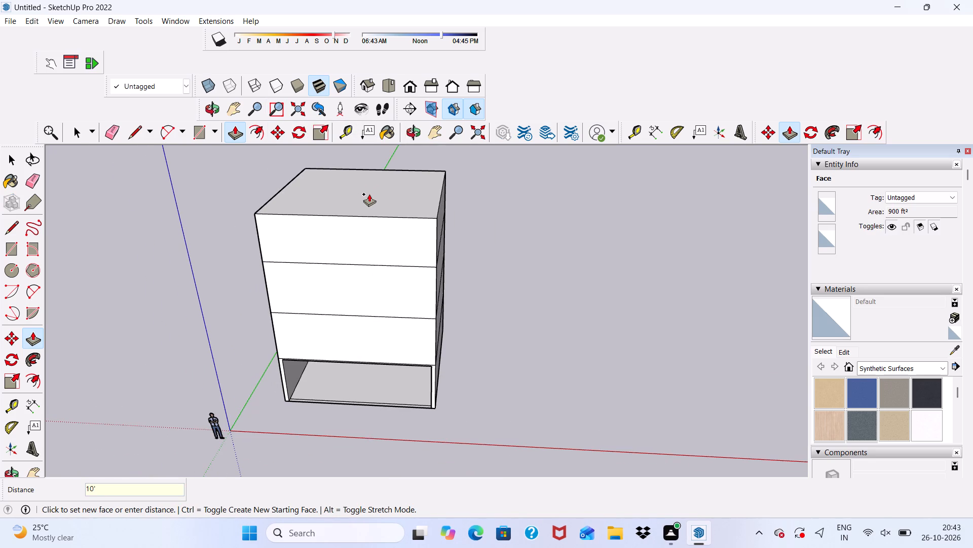
key(Return)
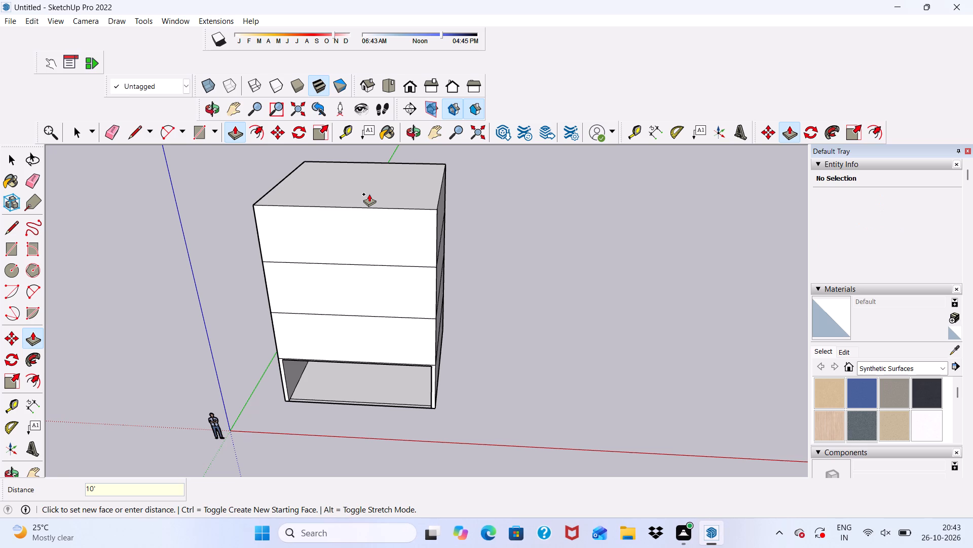
Push/Pull the building's top face up another 10' to add a fourth upper storey.
scroll(369, 194, up, 2)
scroll(369, 195, down, 5)
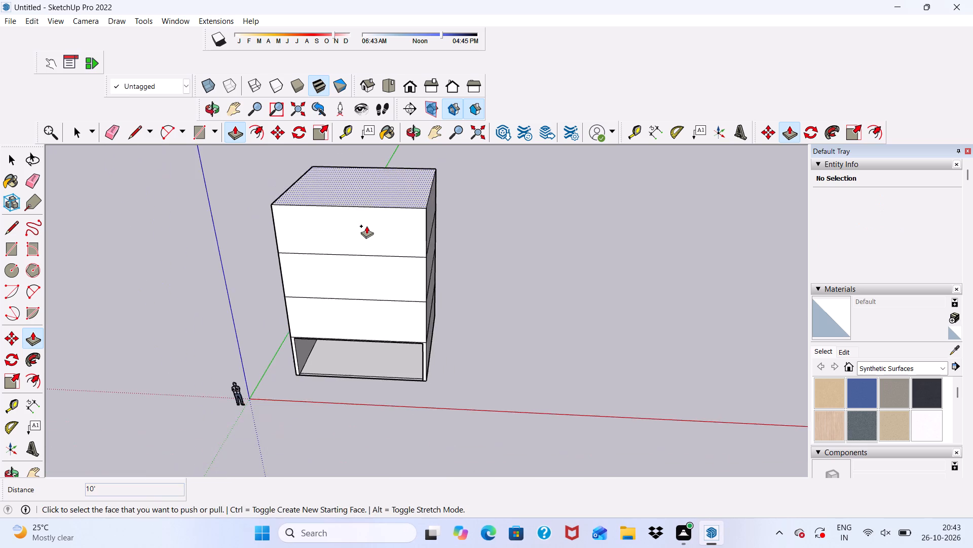
middle_drag(366, 227, 345, 297)
scroll(334, 186, up, 4)
click(333, 210)
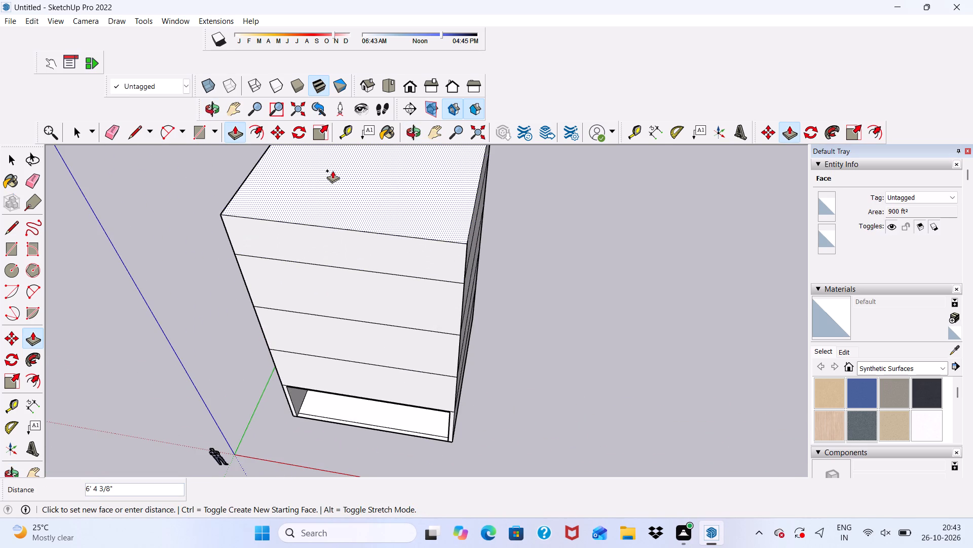
text(10')
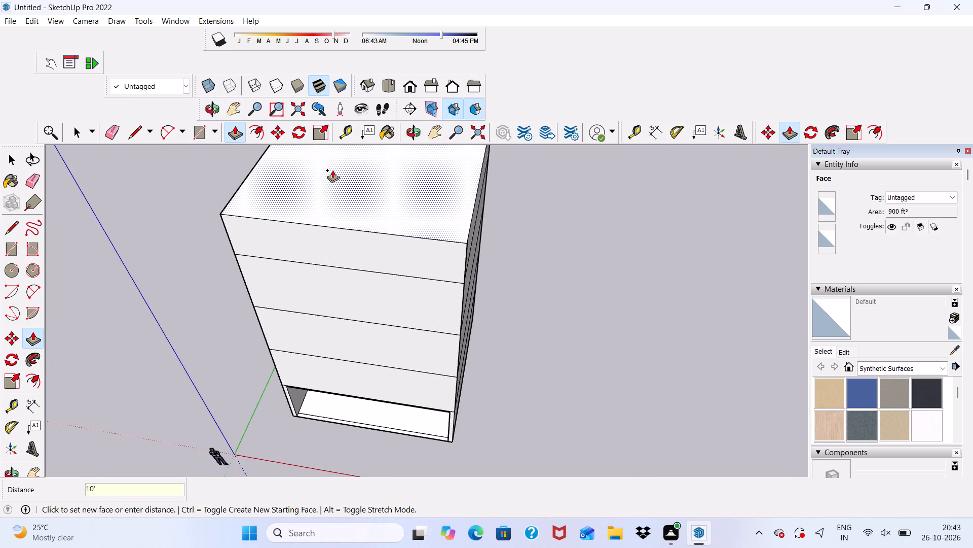
key(Return)
Push/Pull the building's top face up another 10' to add a fifth upper storey.
scroll(350, 246, down, 4)
scroll(364, 225, up, 1)
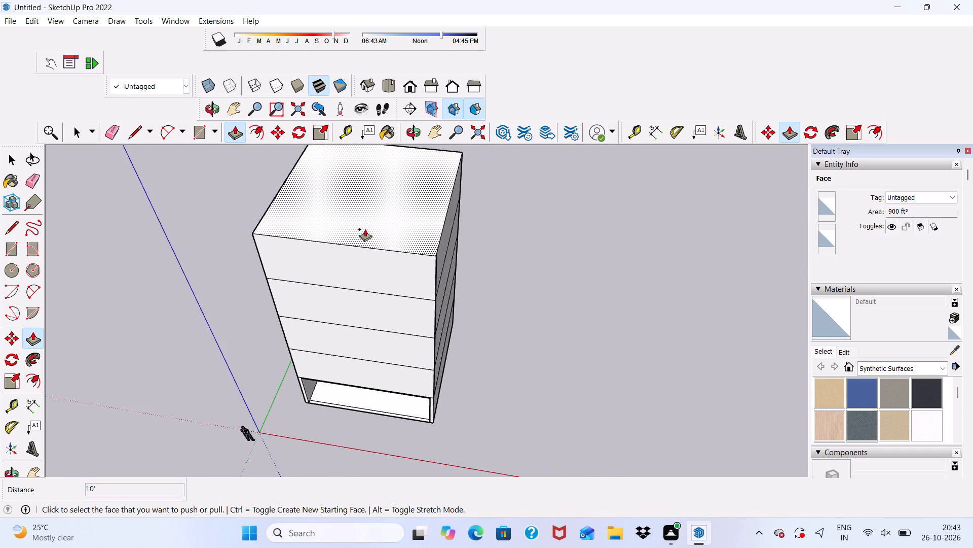
scroll(365, 232, down, 1)
middle_drag(369, 271, 378, 193)
scroll(391, 185, down, 2)
middle_drag(399, 196, 416, 286)
scroll(364, 237, up, 3)
click(363, 225)
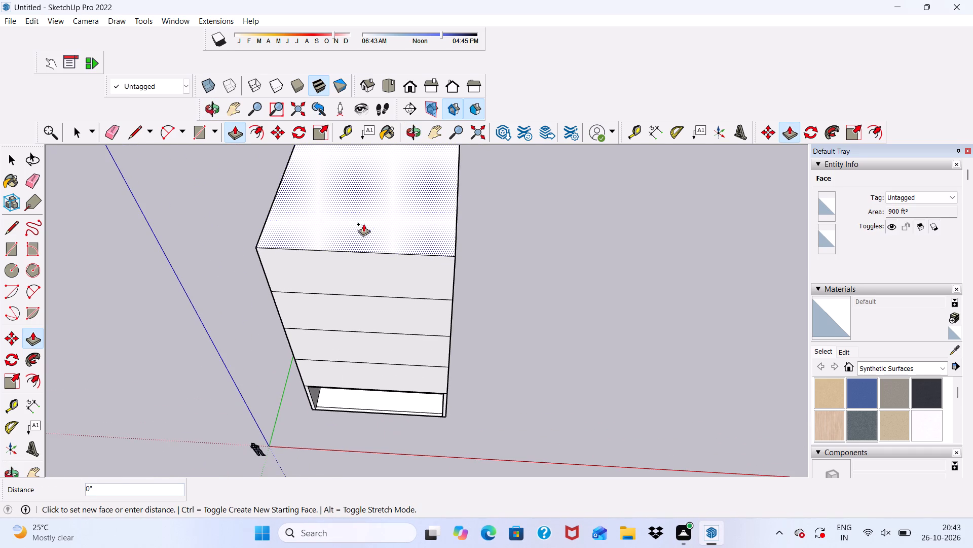
text(10')
key(Return)
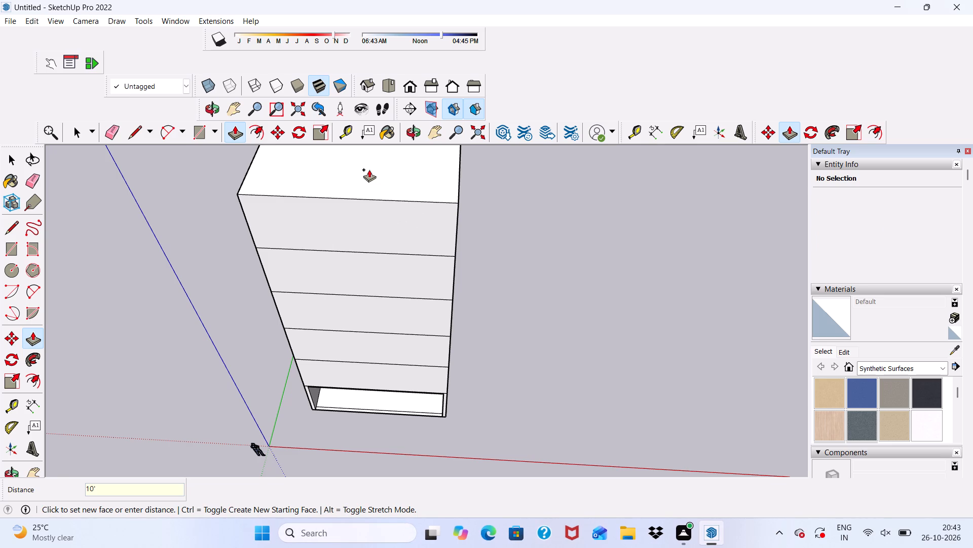
Erase the horizontal seam on the right side wall between the ground-floor room and the first upper storey.
scroll(370, 173, down, 2)
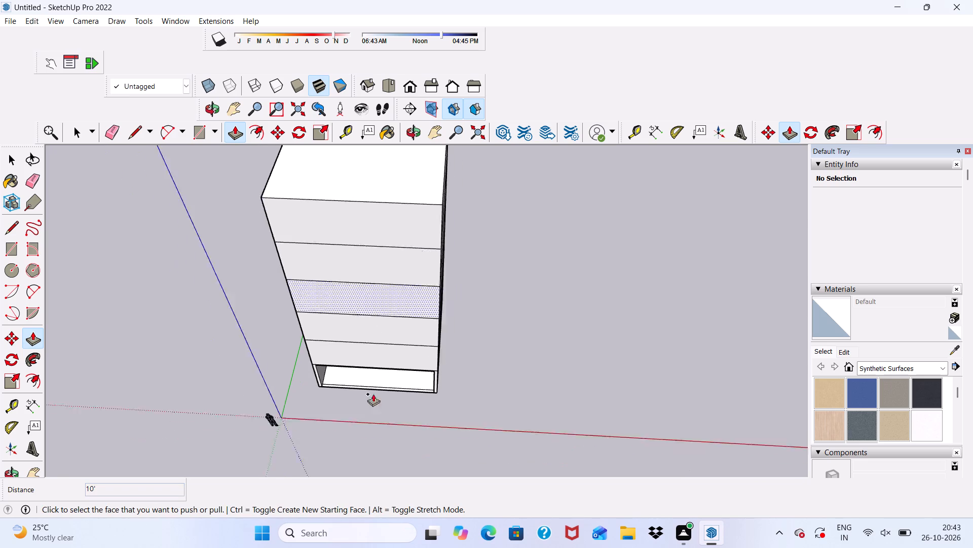
scroll(373, 394, down, 4)
middle_drag(394, 364, 431, 256)
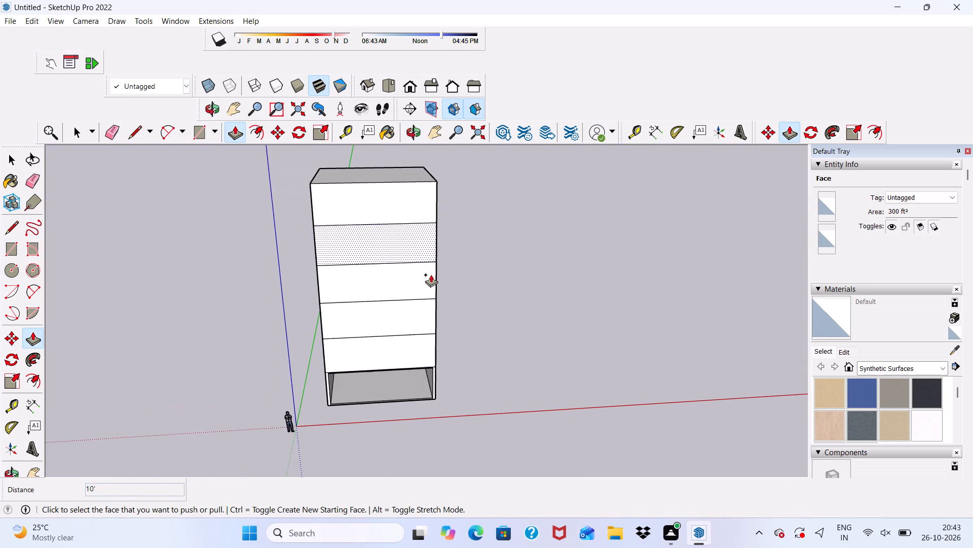
click(115, 129)
scroll(164, 203, down, 2)
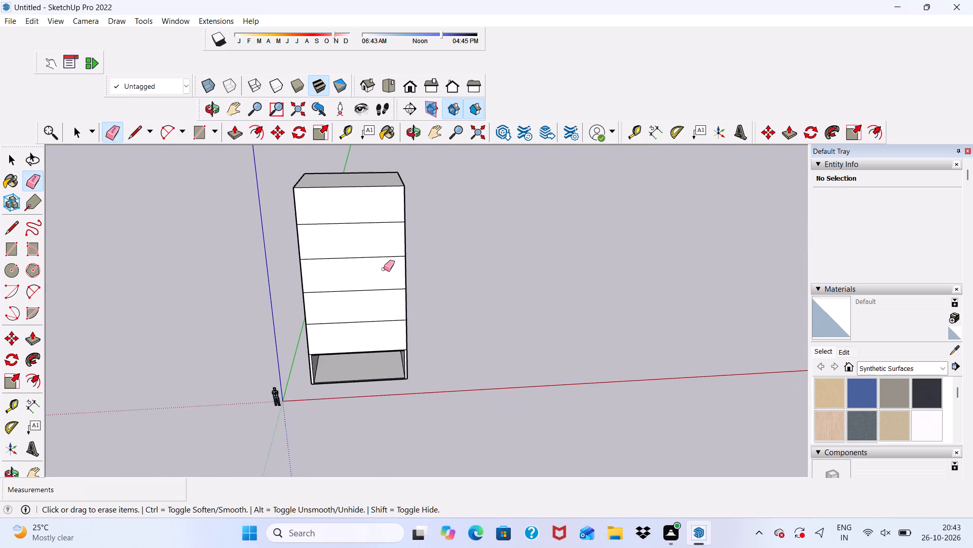
middle_drag(384, 269, 136, 259)
scroll(329, 291, up, 4)
middle_drag(414, 339, 383, 225)
scroll(383, 225, up, 19)
drag(365, 277, 364, 306)
scroll(360, 280, down, 5)
scroll(408, 359, down, 11)
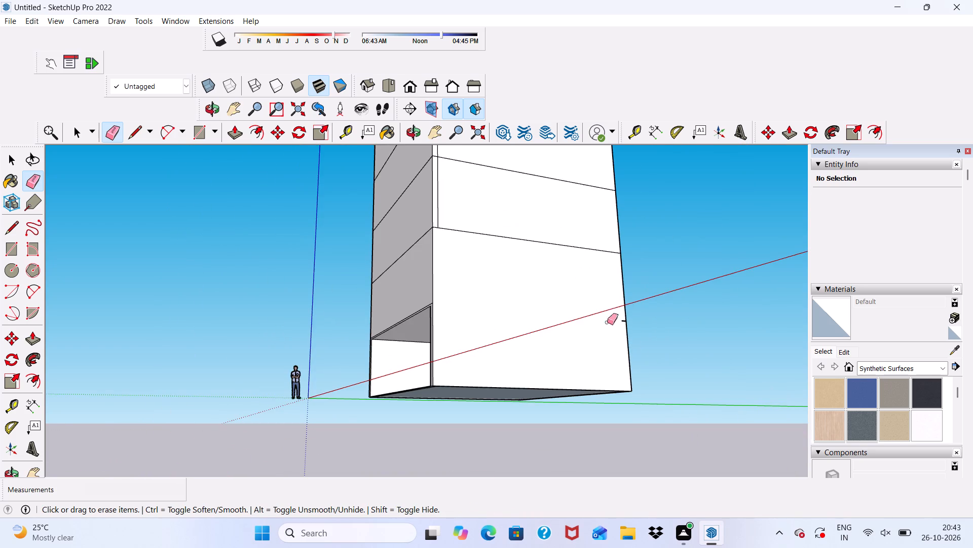
Erase the tiny leftover seam fragment beside the right side wall's back edge, just above the ground-floor room.
scroll(626, 354, up, 10)
click(613, 293)
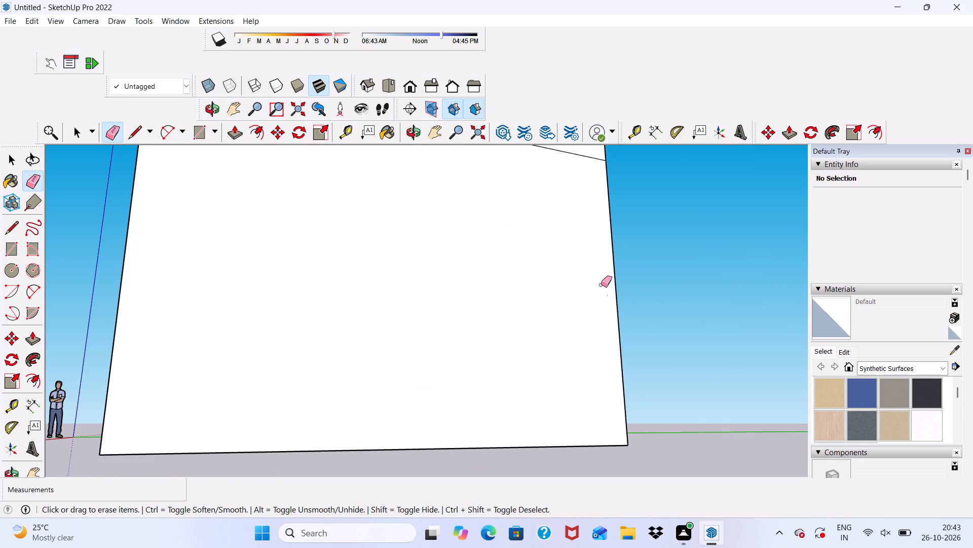
click(592, 287)
drag(609, 299, 611, 306)
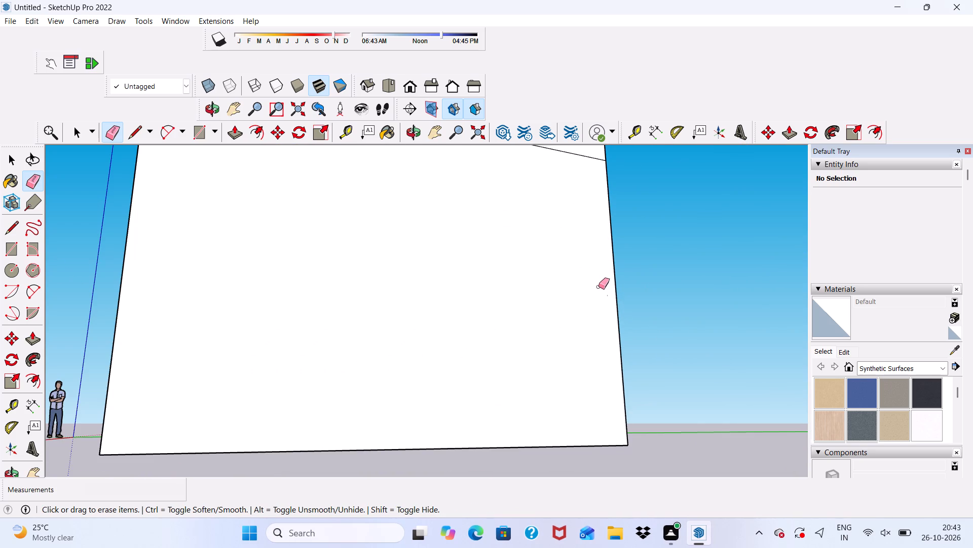
drag(593, 287, 587, 295)
drag(590, 290, 592, 281)
drag(592, 281, 591, 292)
drag(591, 284, 588, 294)
scroll(588, 290, up, 5)
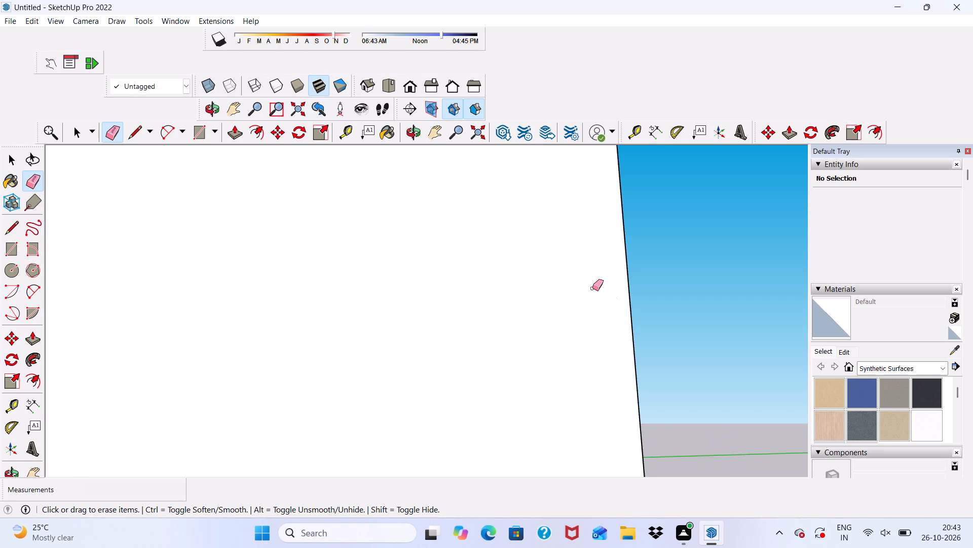
drag(588, 289, 593, 298)
drag(591, 286, 595, 331)
drag(592, 277, 586, 300)
scroll(586, 292, down, 10)
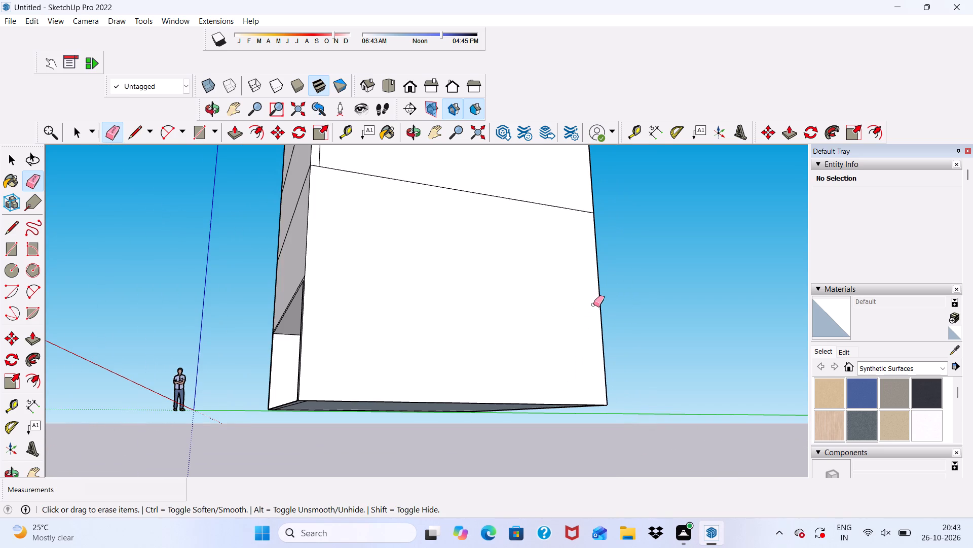
click(592, 288)
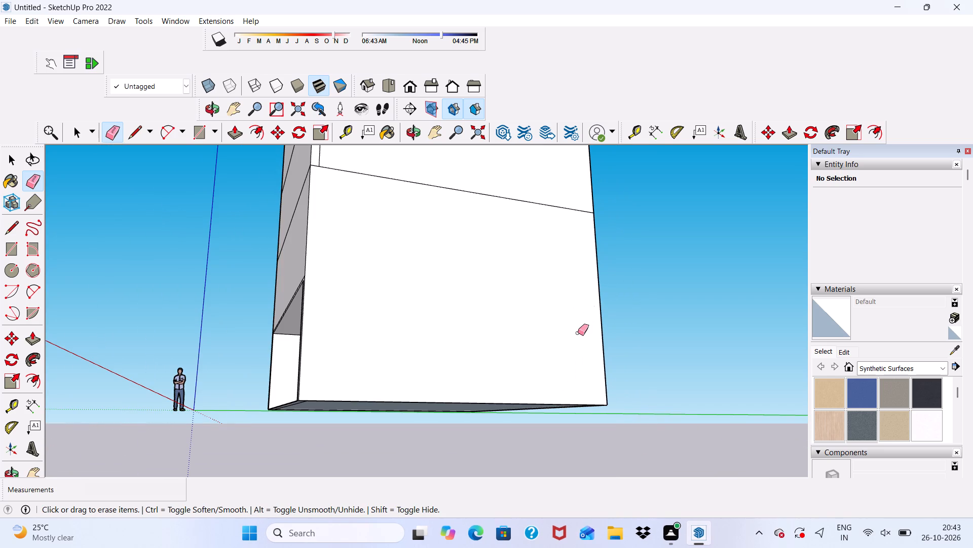
scroll(589, 283, up, 4)
drag(589, 283, 591, 289)
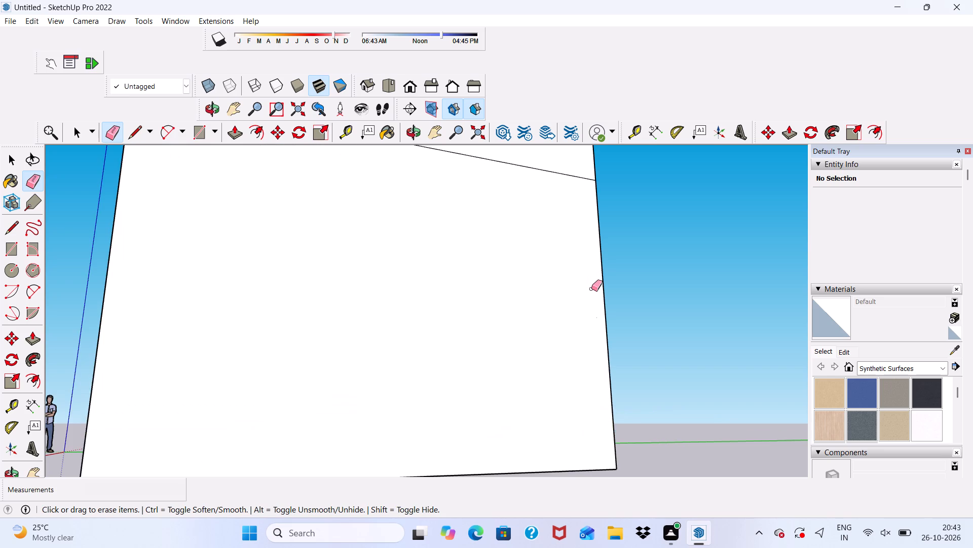
drag(591, 289, 593, 299)
drag(590, 285, 592, 290)
scroll(590, 289, up, 10)
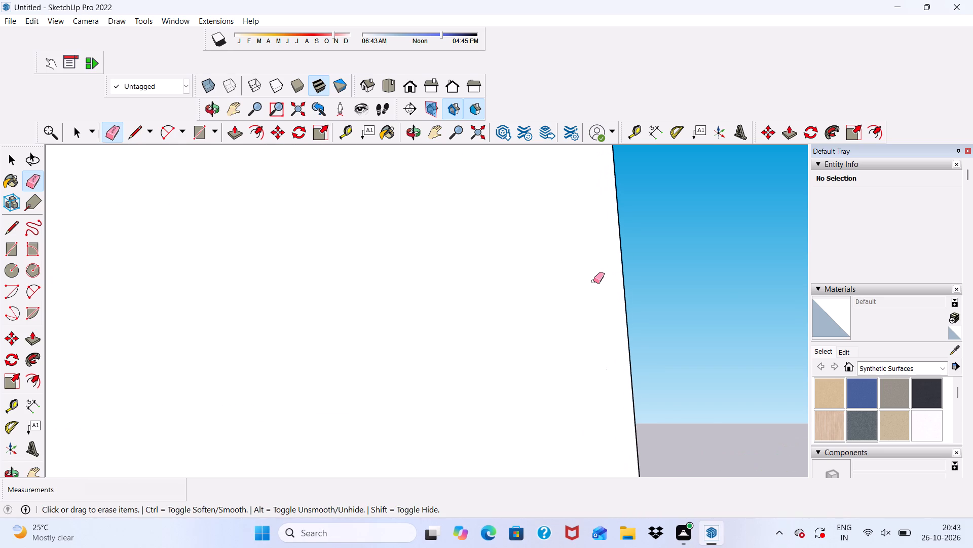
scroll(593, 281, up, 2)
drag(592, 287, 581, 295)
scroll(545, 327, down, 5)
scroll(559, 288, down, 5)
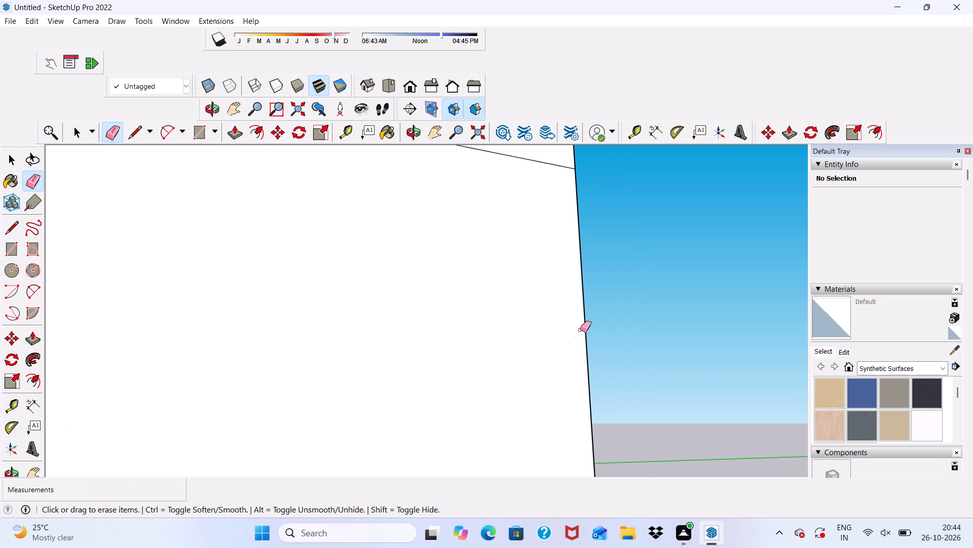
scroll(580, 330, down, 14)
Erase the two lowest remaining horizontal storey seams across the right side wall.
middle_drag(578, 378, 569, 467)
scroll(467, 280, up, 5)
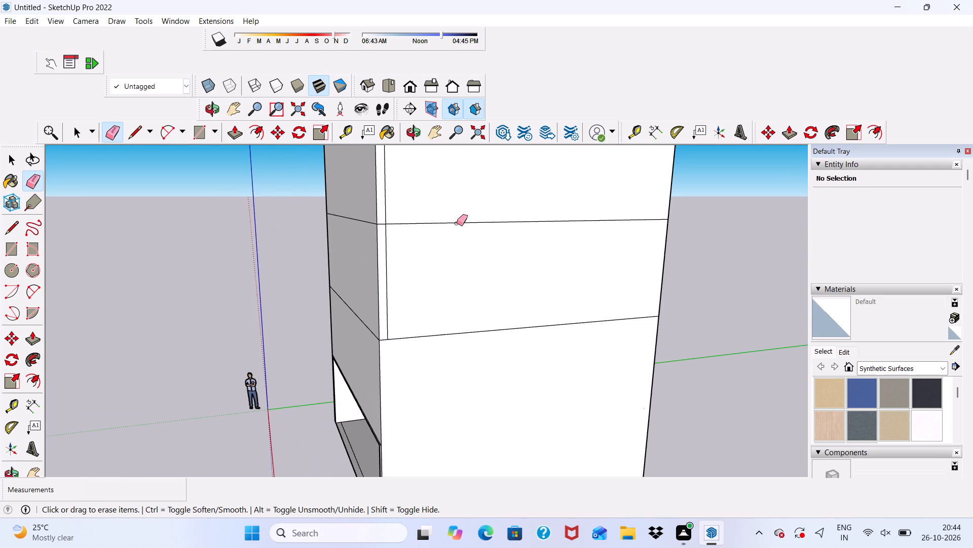
drag(457, 223, 457, 354)
Erase the leftover vertical line and short seam stubs beside the right side wall's front corner on the lower upper storeys.
scroll(388, 284, up, 3)
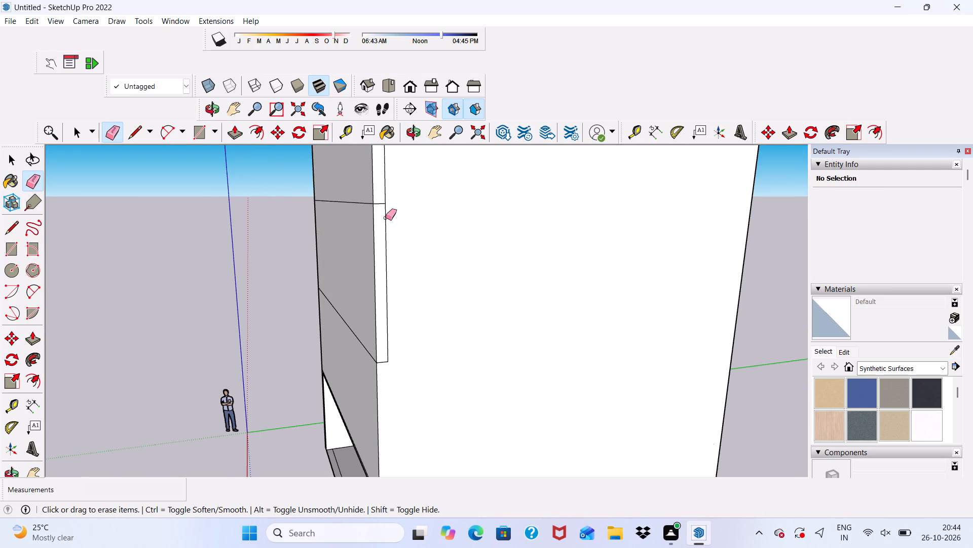
scroll(383, 199, up, 4)
drag(383, 199, 383, 237)
drag(383, 237, 387, 256)
double_click(387, 256)
click(388, 260)
scroll(392, 303, down, 5)
scroll(403, 412, up, 10)
drag(368, 386, 368, 387)
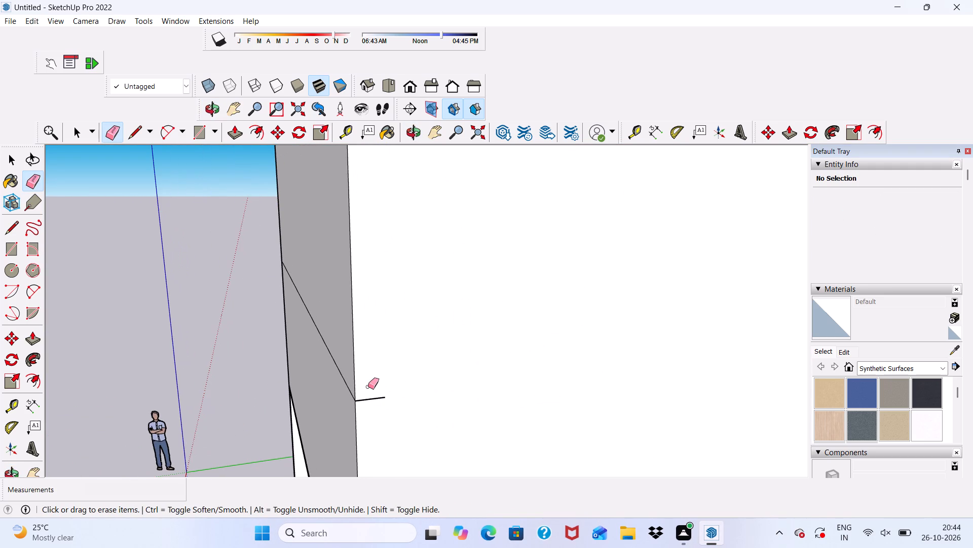
drag(368, 387, 368, 416)
scroll(368, 407, down, 20)
scroll(368, 407, down, 2)
scroll(436, 226, up, 15)
scroll(409, 289, up, 3)
drag(413, 285, 422, 297)
click(422, 297)
Erase the remaining short seam stubs and vertical line beside the right side wall's front corner.
scroll(422, 297, down, 10)
middle_drag(440, 289, 459, 316)
scroll(459, 316, up, 5)
drag(458, 311, 467, 345)
scroll(435, 274, down, 6)
scroll(442, 393, up, 9)
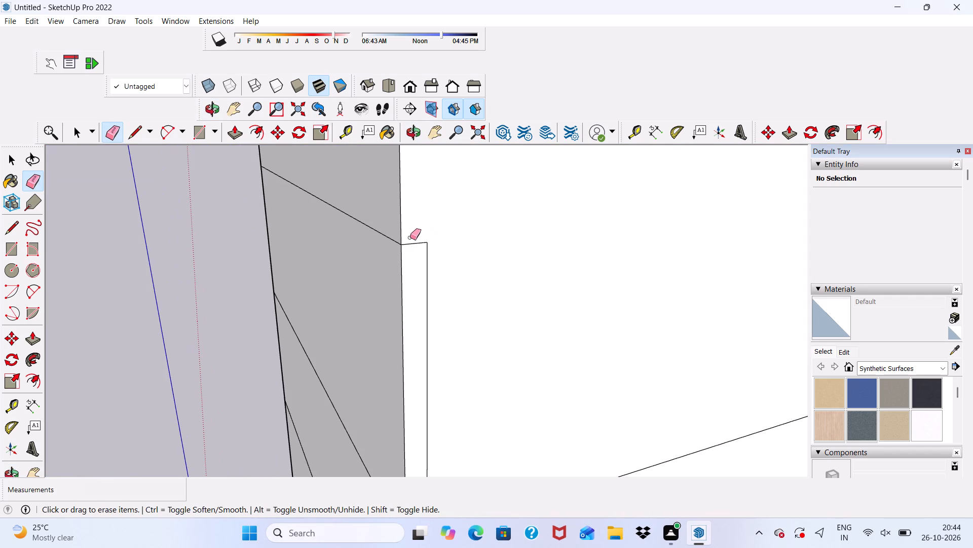
drag(410, 237, 427, 294)
click(427, 294)
scroll(425, 229, down, 9)
drag(456, 364, 462, 386)
Erase the four horizontal storey seams across the back wall's upper storeys.
scroll(399, 347, down, 8)
middle_drag(458, 374, 202, 349)
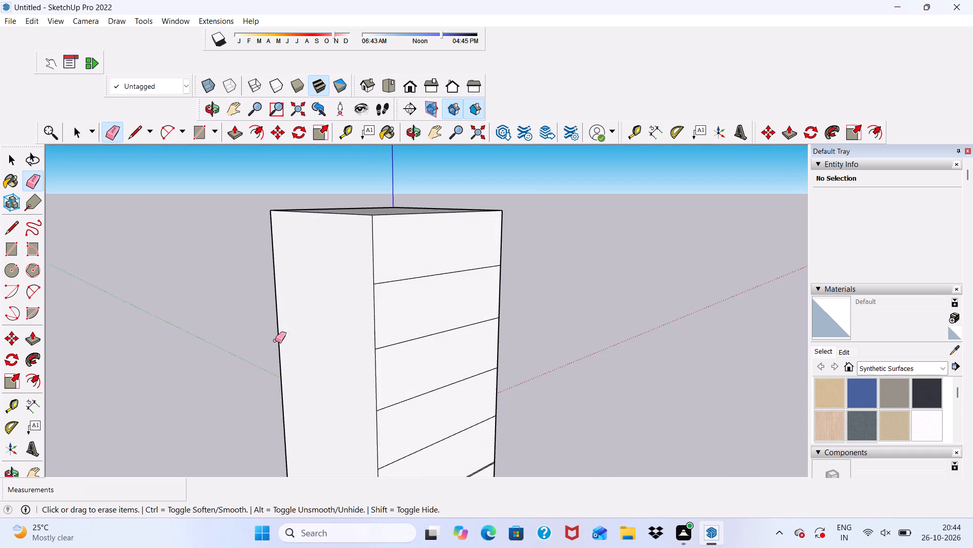
scroll(377, 297, up, 2)
drag(389, 253, 414, 362)
scroll(393, 275, down, 5)
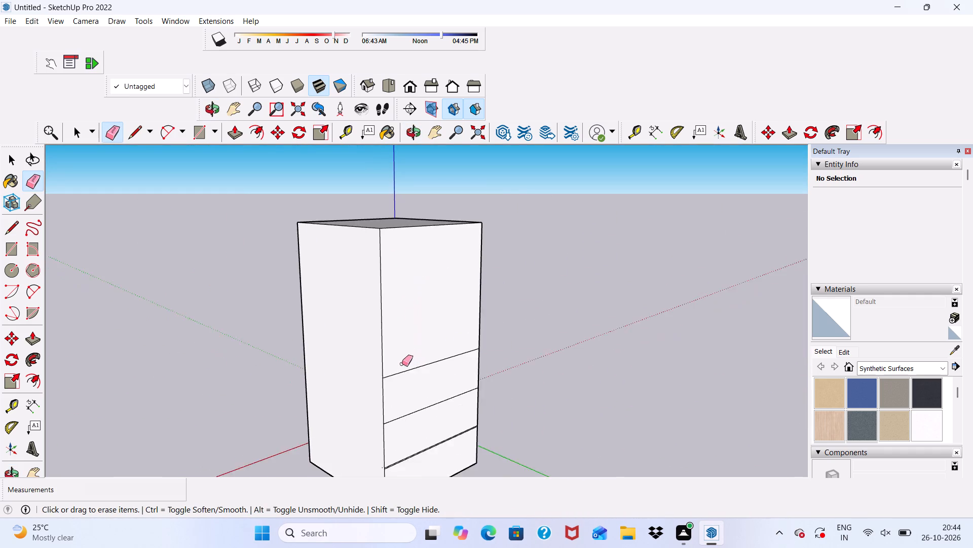
scroll(402, 364, up, 5)
drag(400, 351, 409, 402)
scroll(401, 352, down, 6)
scroll(409, 386, up, 6)
drag(411, 389, 421, 426)
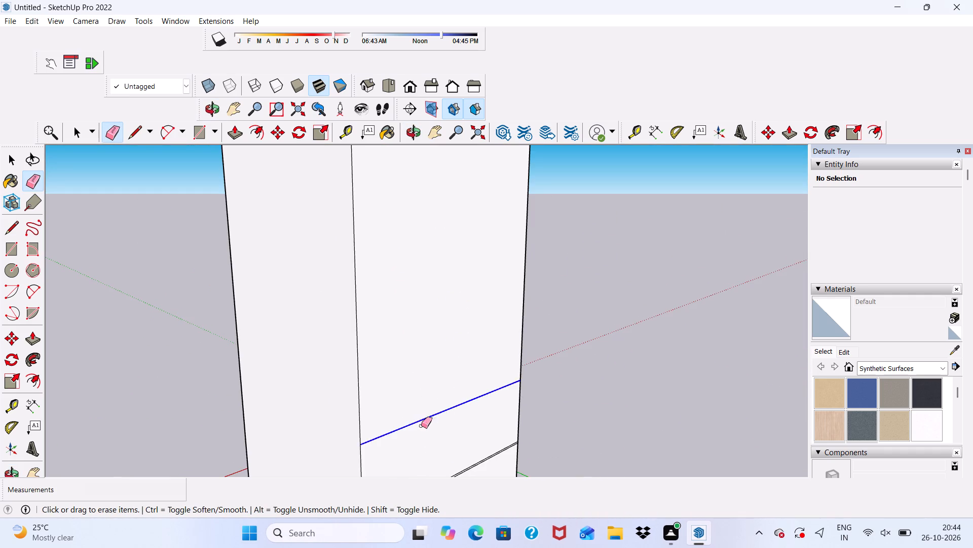
drag(421, 426, 423, 434)
Erase the double horizontal seam on the back wall between the ground-floor room and the first upper storey.
scroll(390, 300, down, 5)
scroll(415, 414, up, 6)
scroll(415, 414, down, 3)
middle_drag(415, 414, 351, 318)
scroll(360, 343, up, 2)
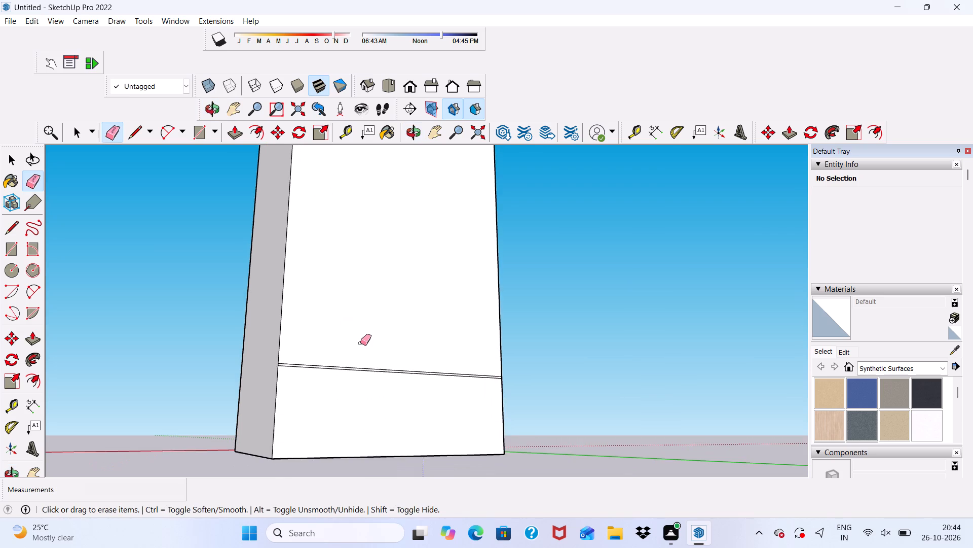
drag(360, 343, 368, 385)
Erase the short leftover seam stub on the back wall beside its corner with the right side wall.
scroll(268, 387, up, 5)
scroll(268, 361, down, 2)
scroll(271, 359, up, 5)
click(273, 358)
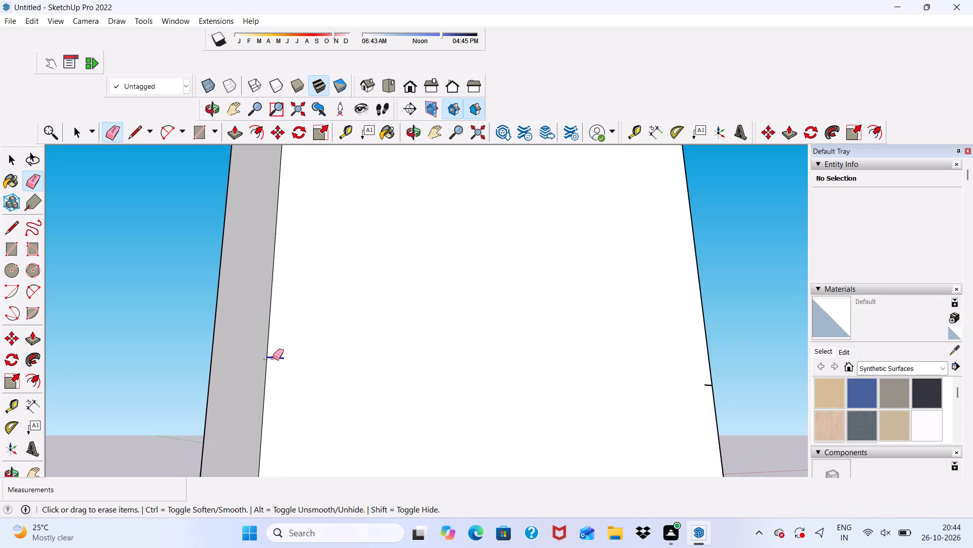
Erase the tiny leftover seam specks on both sides of the corner between the back wall and right side wall.
middle_drag(256, 371, 312, 370)
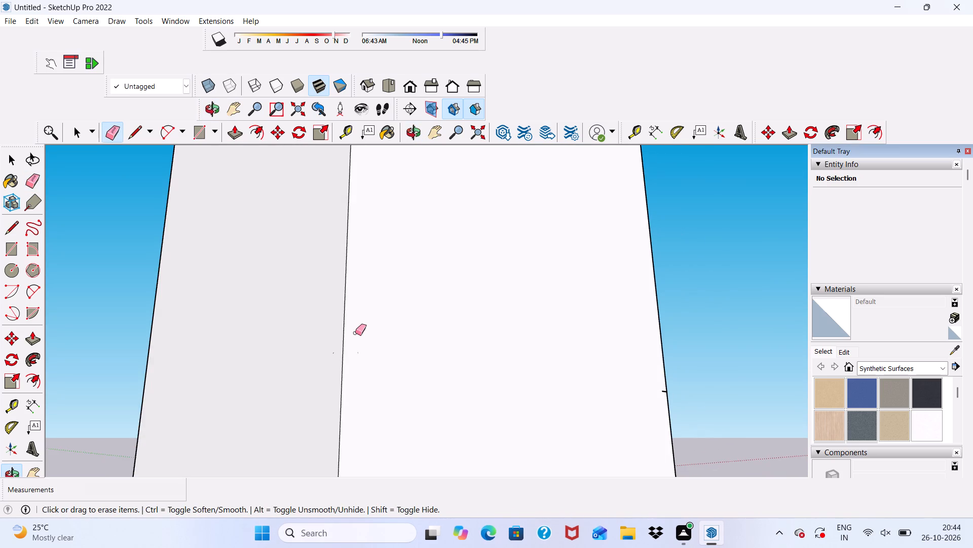
scroll(353, 337, up, 4)
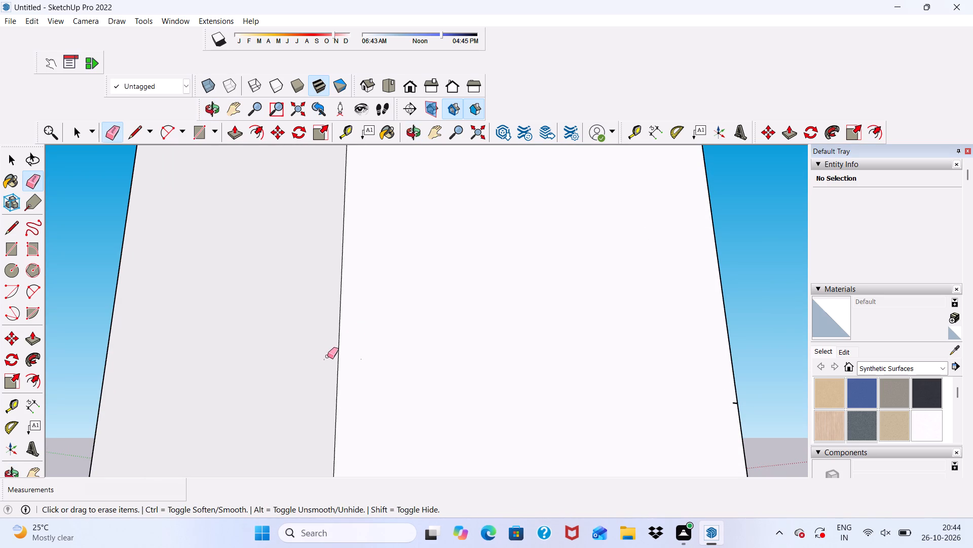
drag(327, 356, 322, 370)
drag(327, 356, 325, 362)
drag(321, 350, 325, 360)
scroll(334, 358, down, 3)
scroll(361, 291, down, 2)
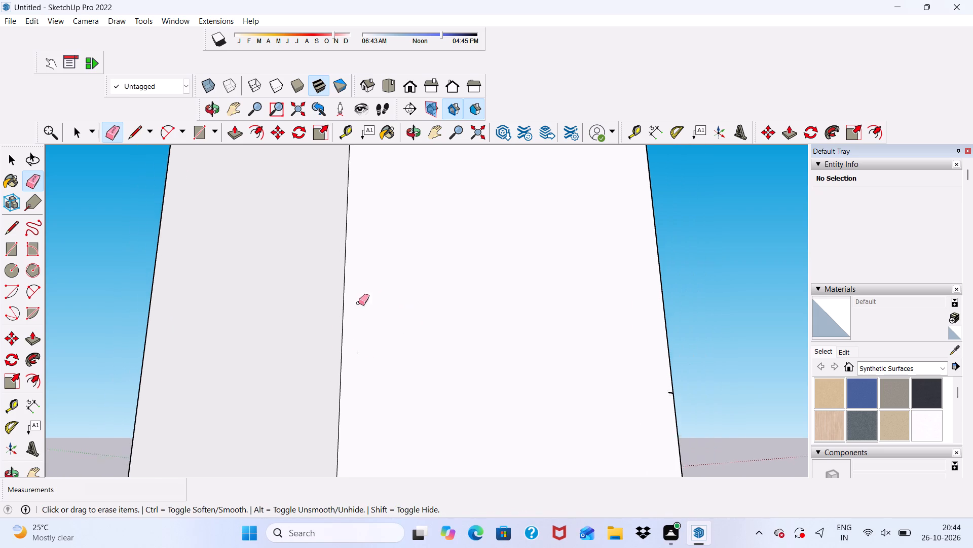
scroll(358, 303, down, 3)
middle_click(375, 371)
scroll(361, 340, up, 5)
drag(360, 338, 357, 347)
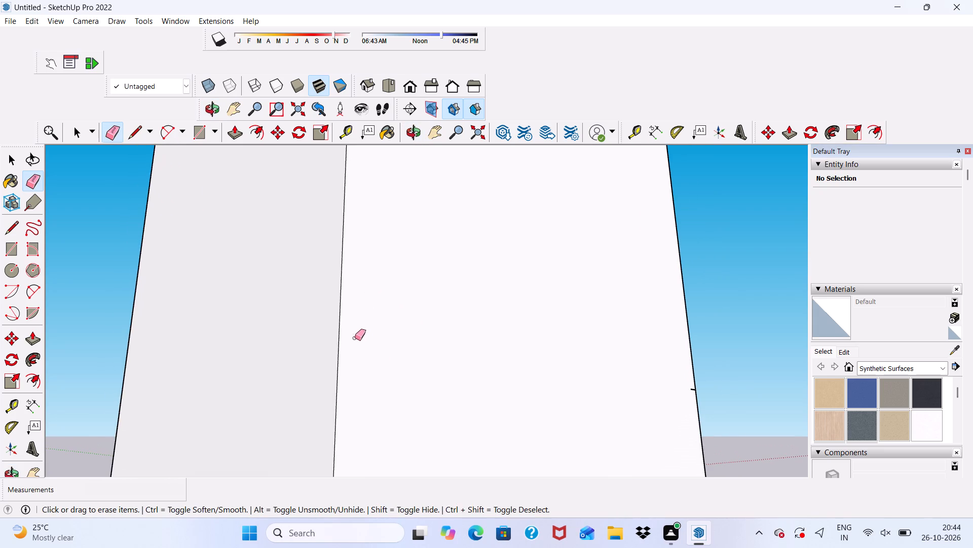
Erase the leftover seam stub and its tiny speck on the back wall beside its corner with the left side wall.
scroll(333, 276, down, 5)
scroll(368, 315, down, 4)
scroll(509, 359, up, 5)
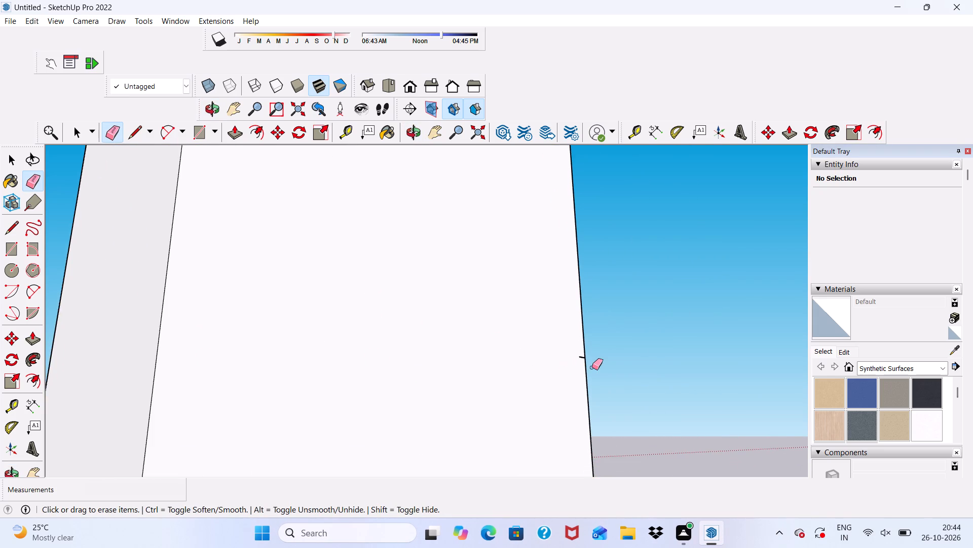
scroll(592, 367, up, 12)
drag(560, 356, 560, 373)
scroll(507, 335, down, 4)
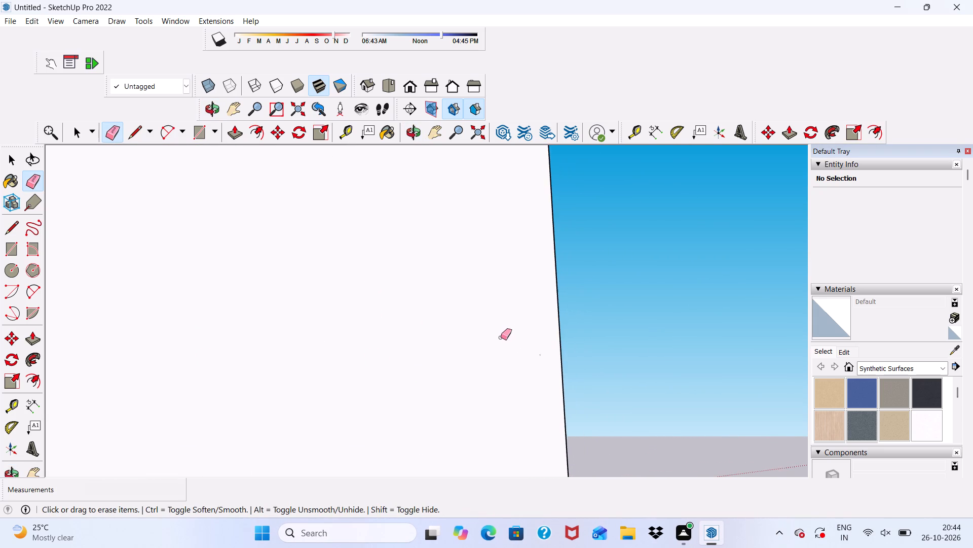
scroll(501, 337, down, 2)
scroll(540, 371, up, 5)
drag(523, 332, 526, 348)
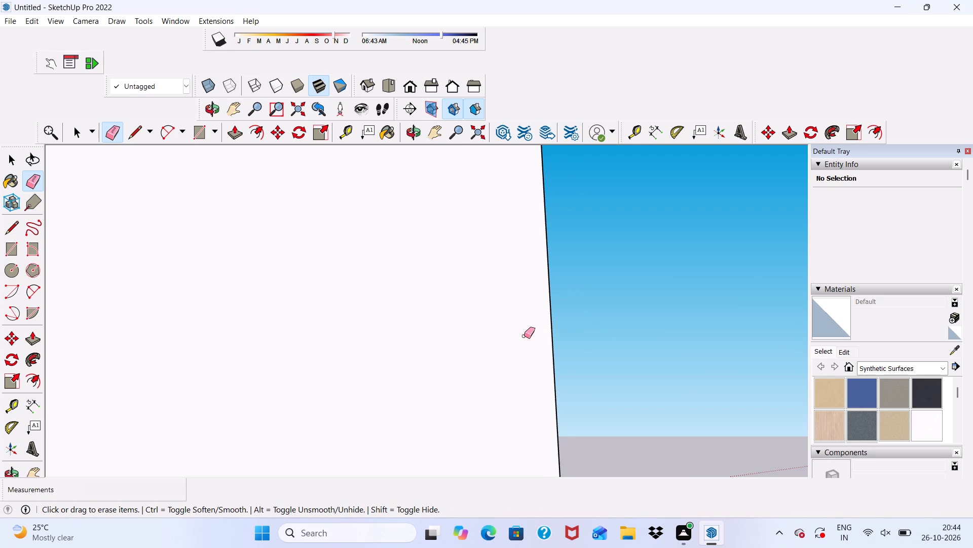
double_click(524, 336)
drag(525, 338, 531, 350)
drag(530, 339, 532, 378)
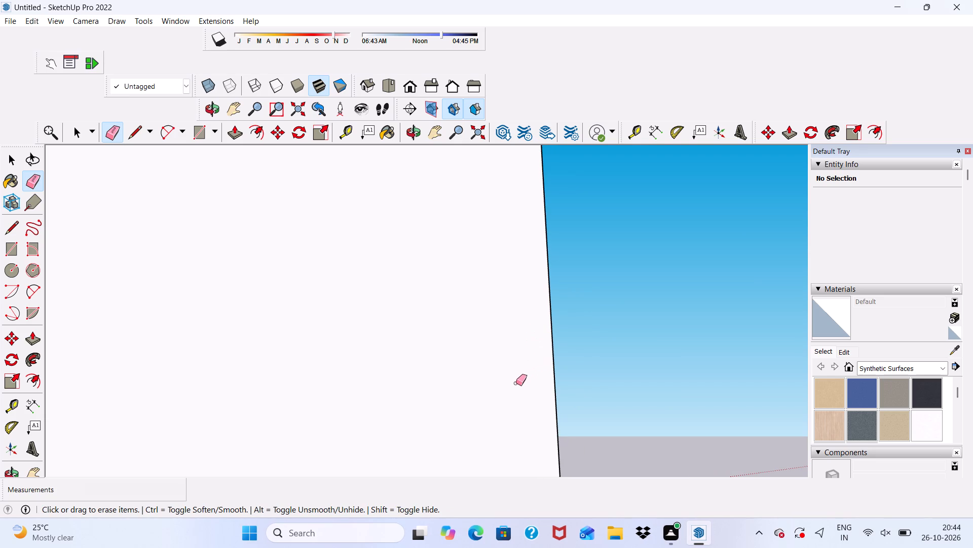
drag(516, 383, 521, 398)
drag(519, 384, 521, 394)
scroll(495, 335, down, 5)
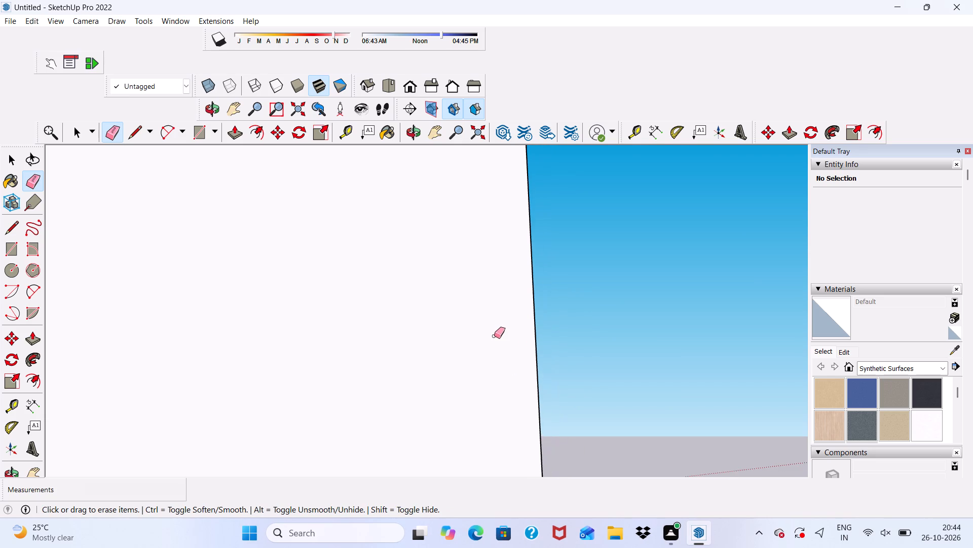
scroll(494, 314, down, 6)
scroll(531, 349, down, 1)
drag(496, 297, 502, 312)
drag(501, 299, 502, 316)
Erase the lowest storey seam and the double seam above the ground-floor room across the left side wall.
scroll(502, 314, down, 6)
middle_drag(503, 345, 184, 444)
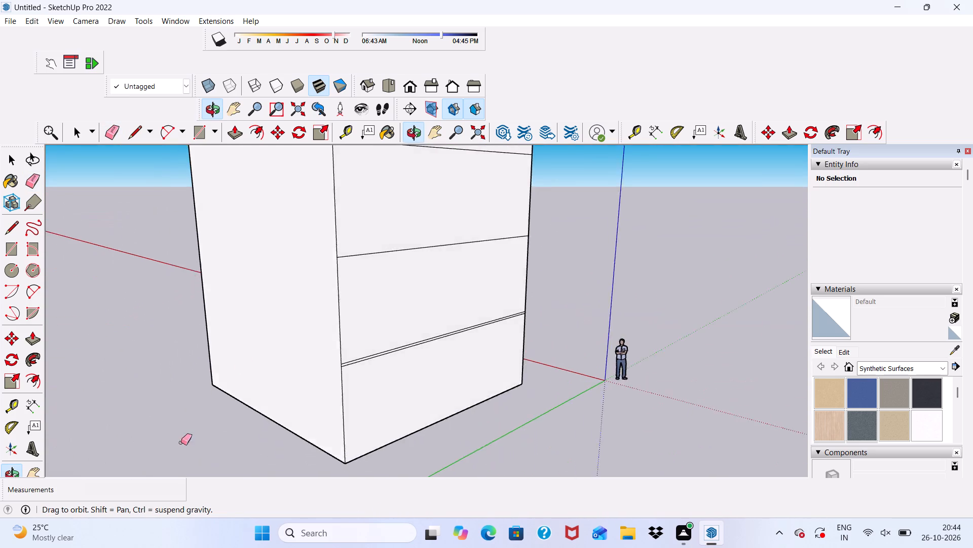
scroll(333, 305, up, 1)
scroll(436, 225, down, 7)
middle_drag(491, 306, 362, 298)
scroll(364, 302, up, 5)
drag(372, 230, 386, 334)
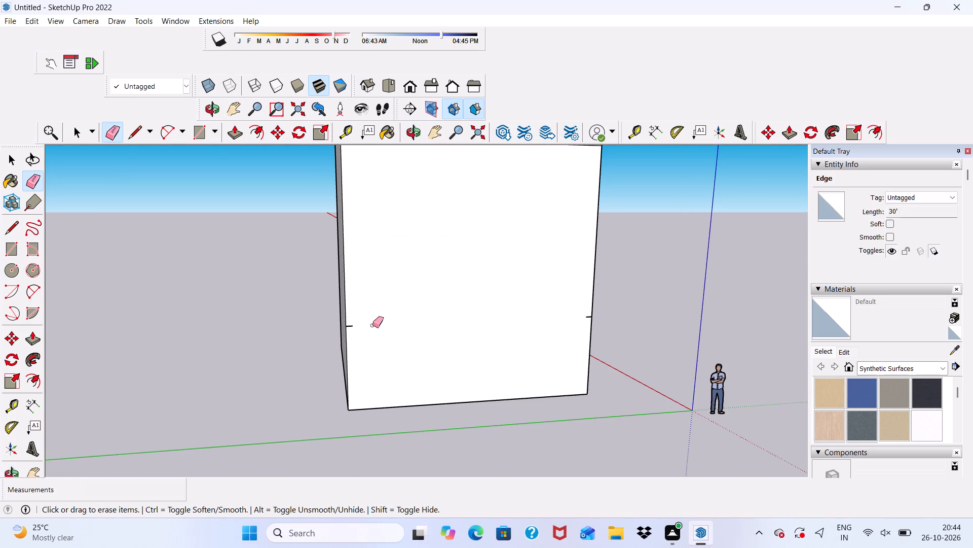
Erase the short leftover seam stubs at the left side wall's back and front edges, just above the ground-floor room.
scroll(352, 325, up, 7)
click(351, 324)
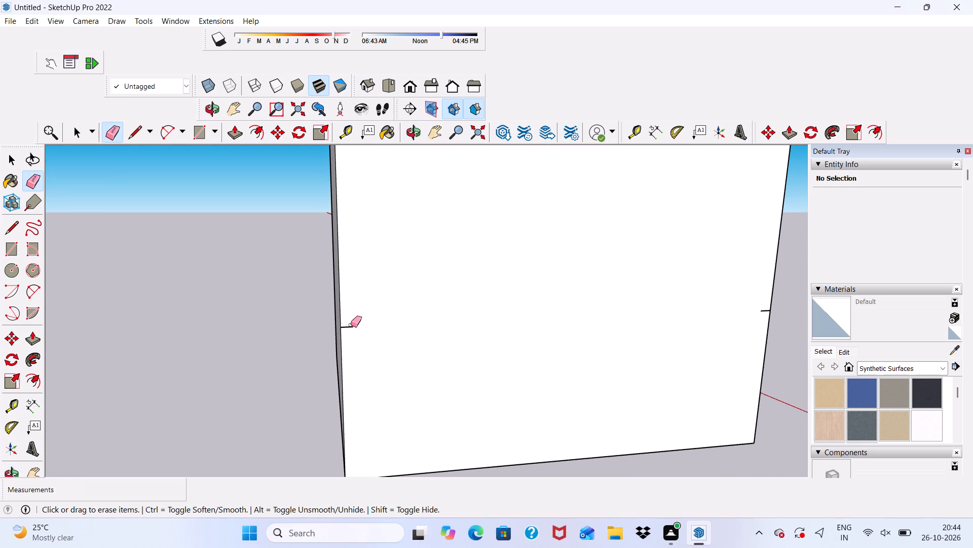
scroll(348, 322, down, 5)
scroll(348, 322, up, 5)
drag(348, 322, 347, 333)
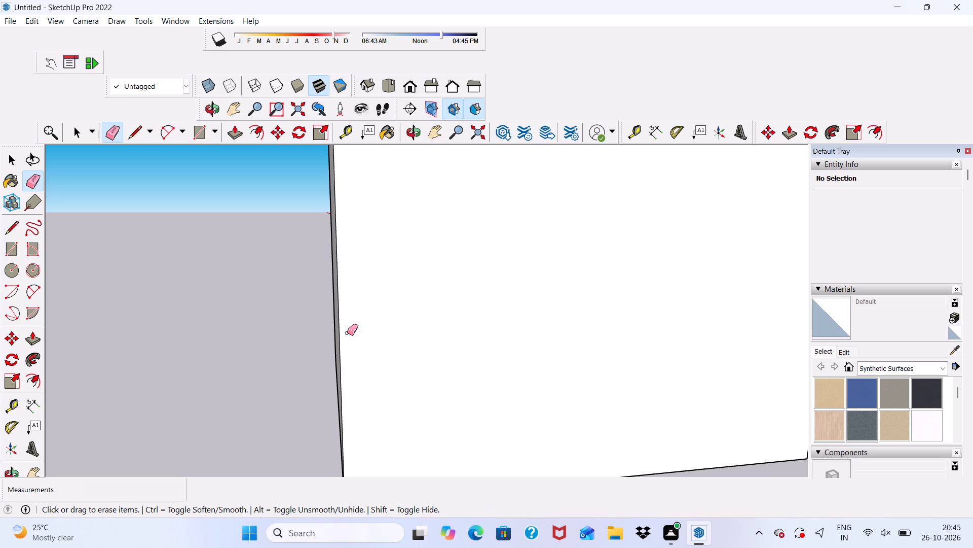
scroll(326, 325, down, 11)
scroll(500, 329, up, 3)
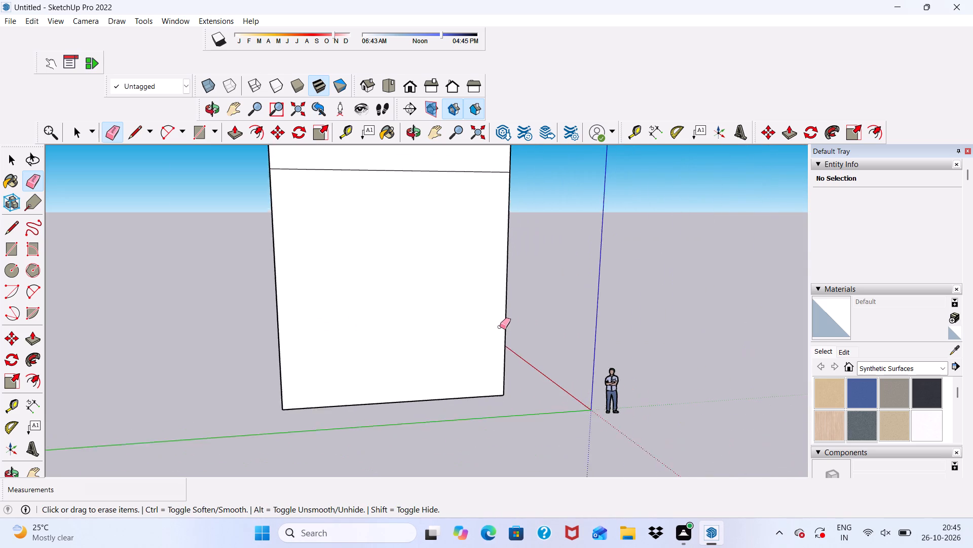
scroll(500, 327, up, 17)
scroll(512, 320, up, 4)
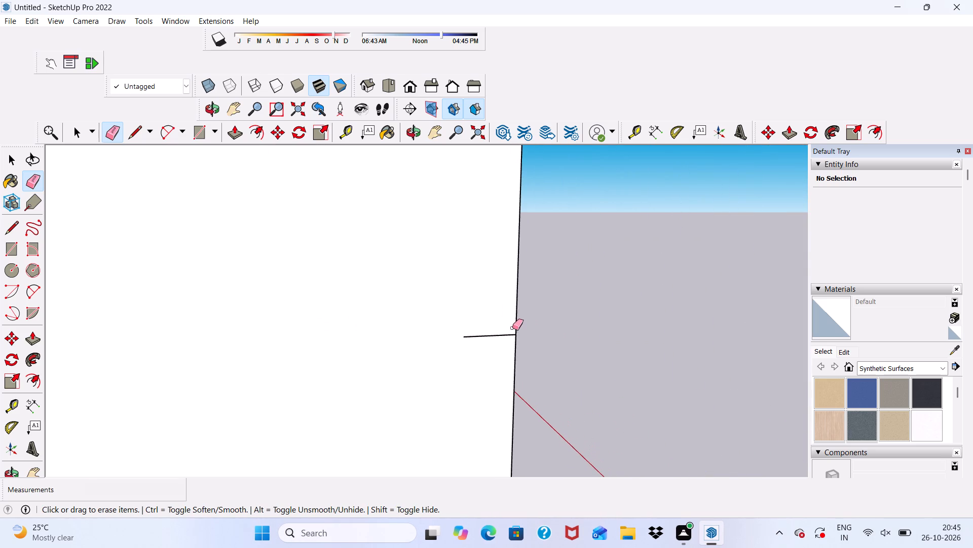
scroll(512, 331, up, 5)
drag(478, 329, 482, 348)
scroll(423, 300, down, 7)
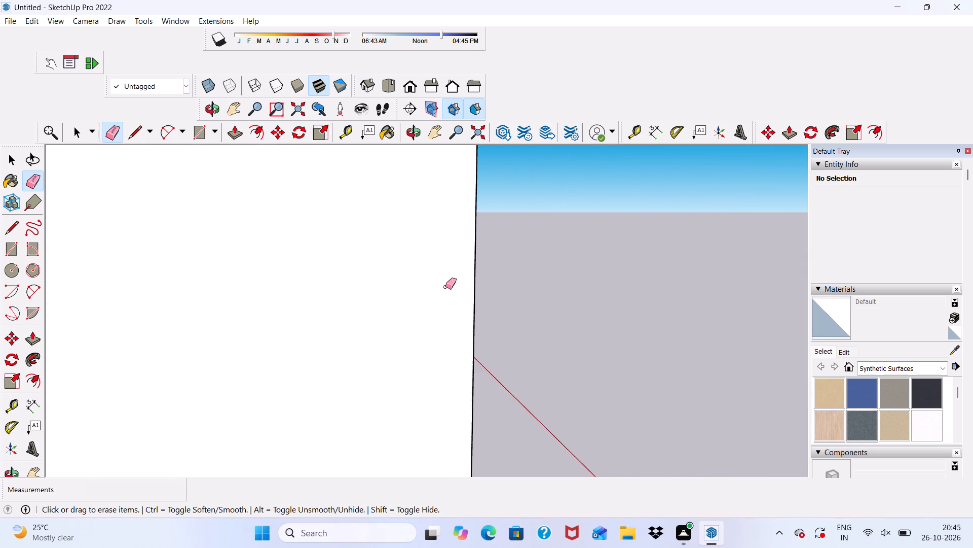
Erase the three remaining horizontal storey seams across the upper part of the left side wall.
scroll(445, 287, down, 20)
scroll(445, 287, down, 11)
scroll(405, 258, up, 2)
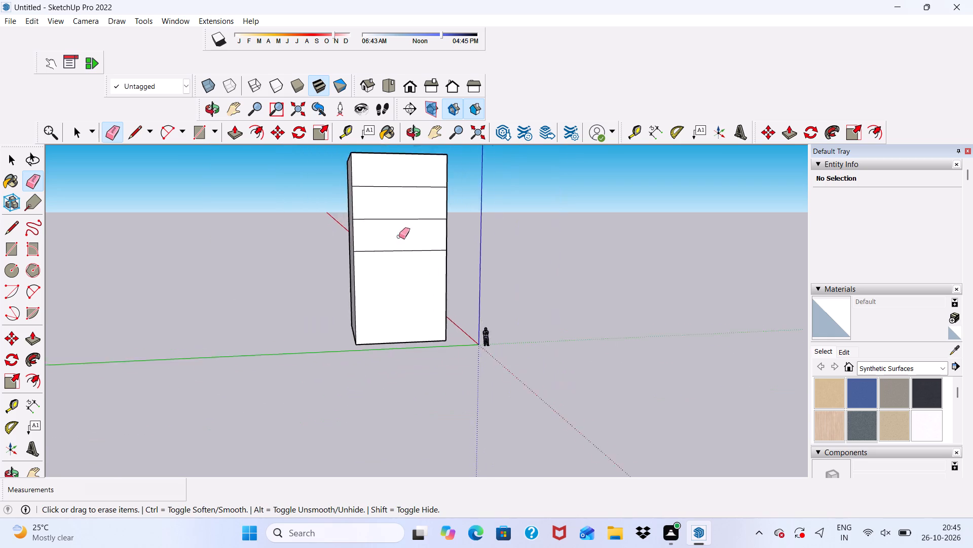
scroll(399, 236, up, 4)
scroll(386, 168, up, 5)
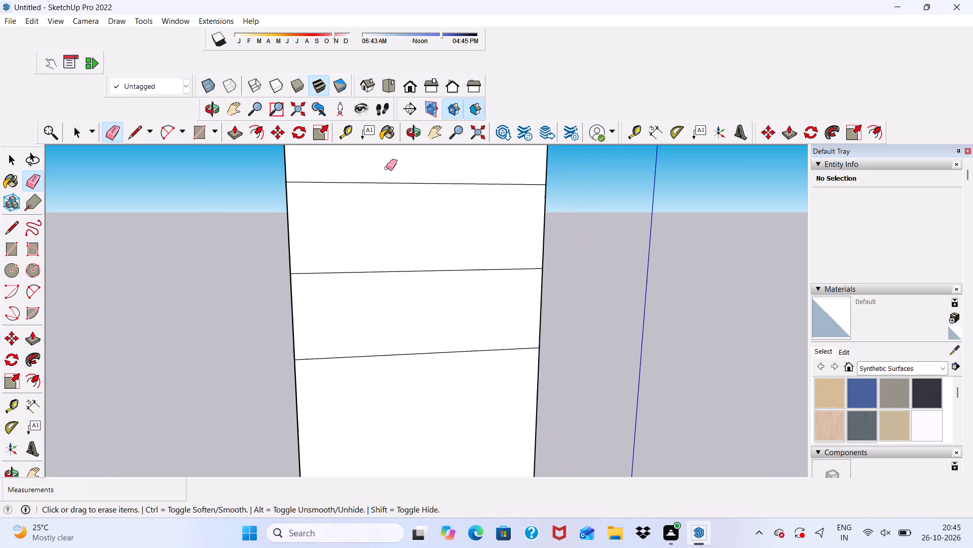
drag(386, 168, 416, 359)
scroll(397, 327, down, 4)
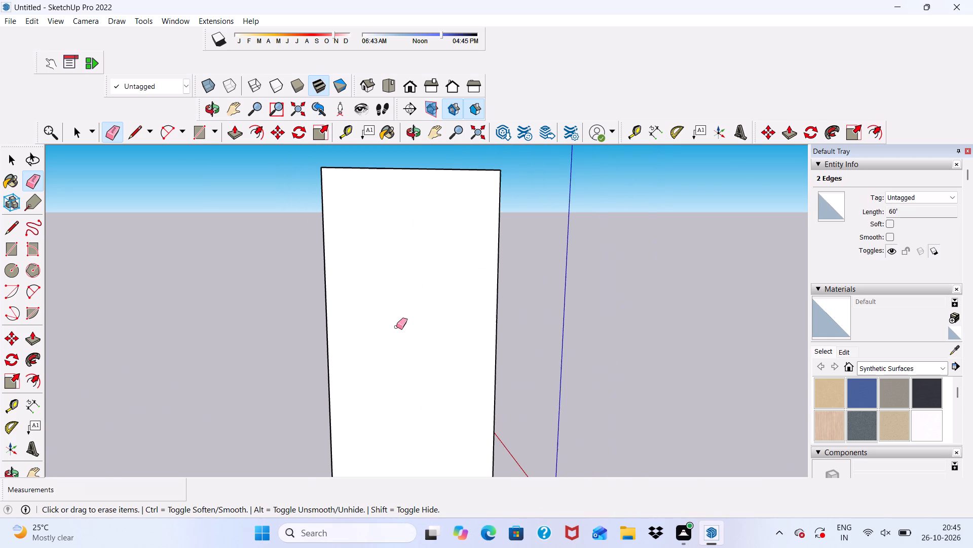
Examine the building's front elevation, including the storey seams and the open ground-floor room.
middle_drag(397, 339, 142, 314)
middle_drag(386, 366, 257, 330)
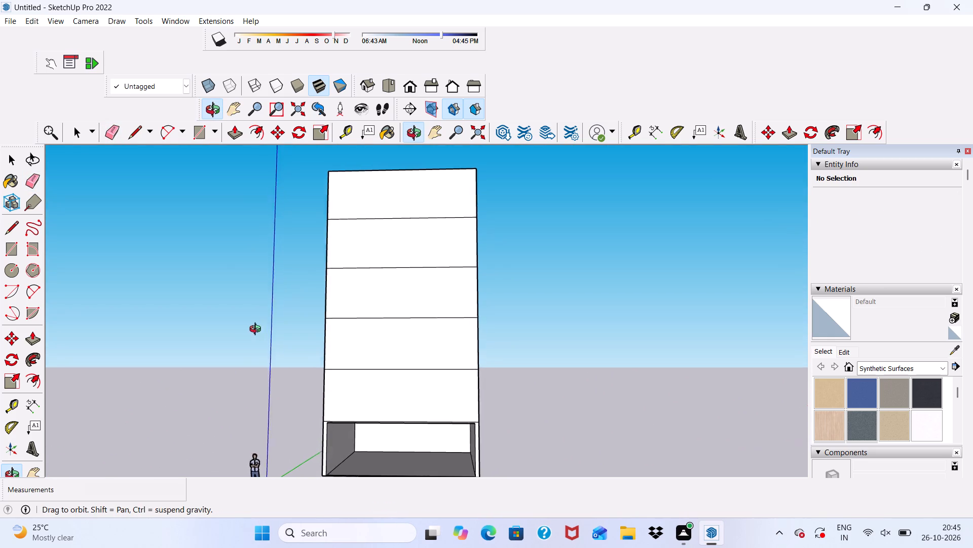
middle_drag(257, 330, 254, 341)
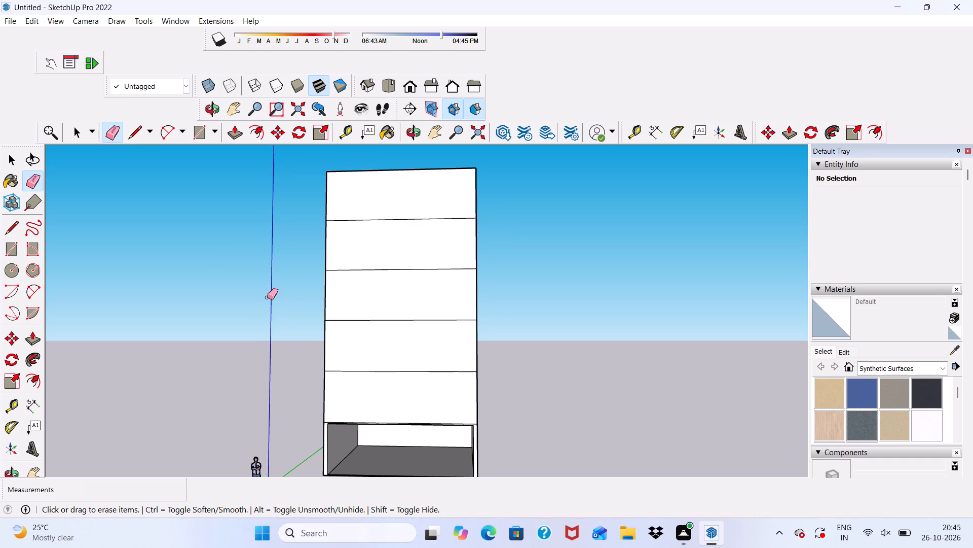
key(space)
scroll(329, 264, down, 5)
middle_drag(372, 336, 386, 388)
scroll(370, 395, up, 4)
scroll(327, 306, down, 4)
middle_drag(340, 332, 346, 284)
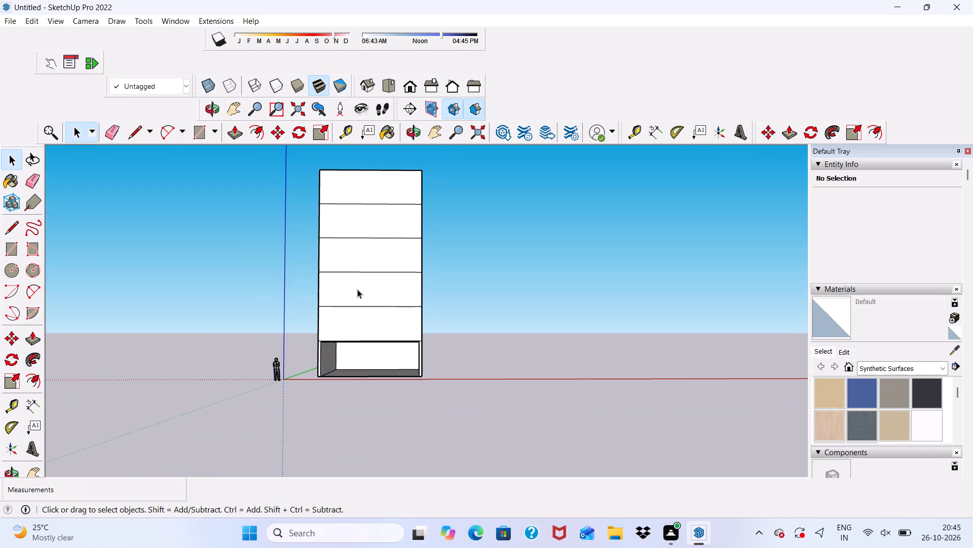
scroll(359, 277, down, 4)
middle_drag(372, 344, 378, 367)
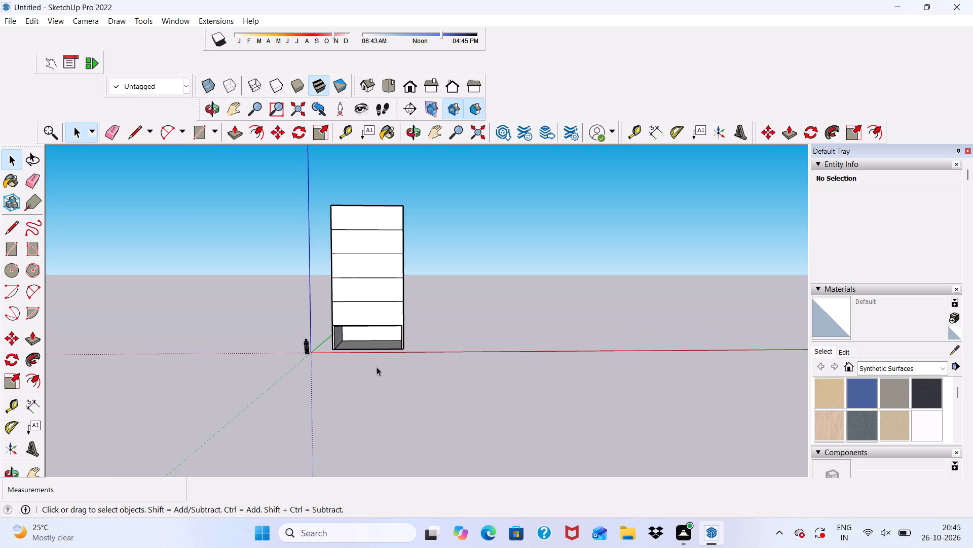
scroll(377, 376, down, 5)
middle_drag(377, 399, 383, 422)
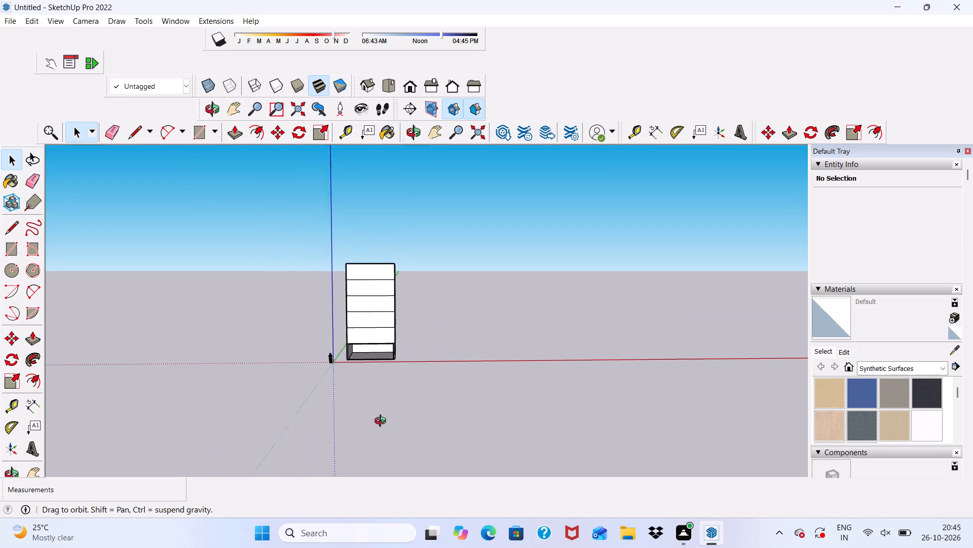
middle_drag(383, 422, 376, 389)
scroll(376, 389, up, 5)
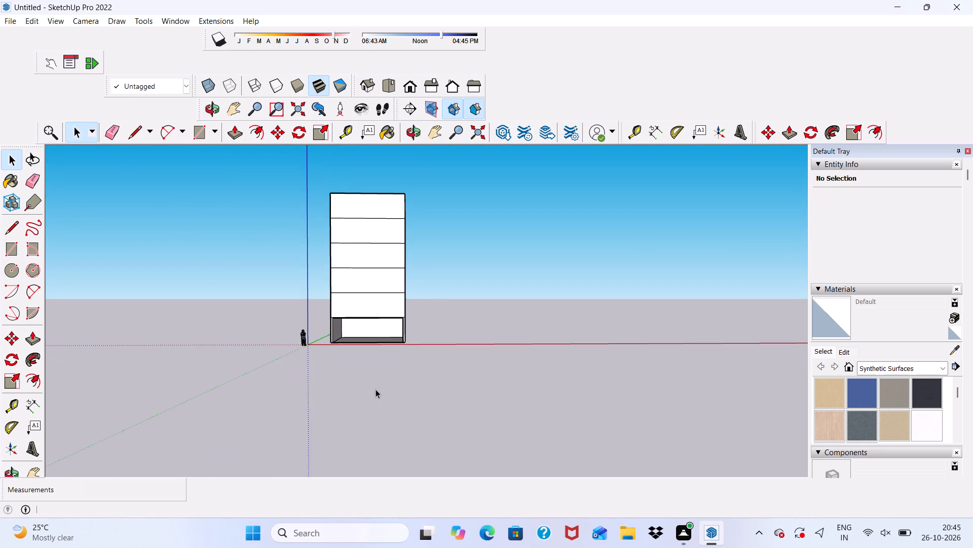
scroll(376, 389, down, 1)
middle_drag(376, 389, 376, 354)
scroll(376, 354, up, 4)
scroll(376, 354, down, 1)
middle_drag(376, 354, 380, 408)
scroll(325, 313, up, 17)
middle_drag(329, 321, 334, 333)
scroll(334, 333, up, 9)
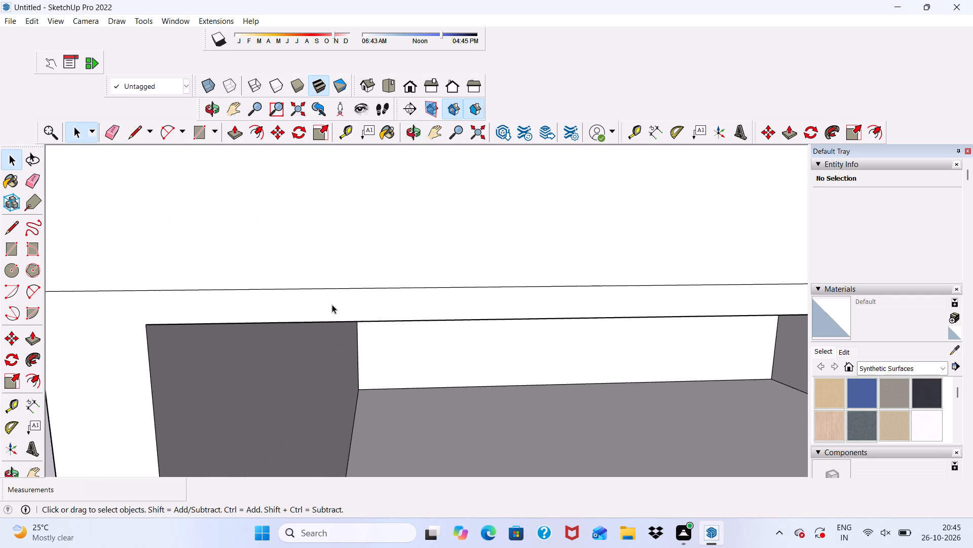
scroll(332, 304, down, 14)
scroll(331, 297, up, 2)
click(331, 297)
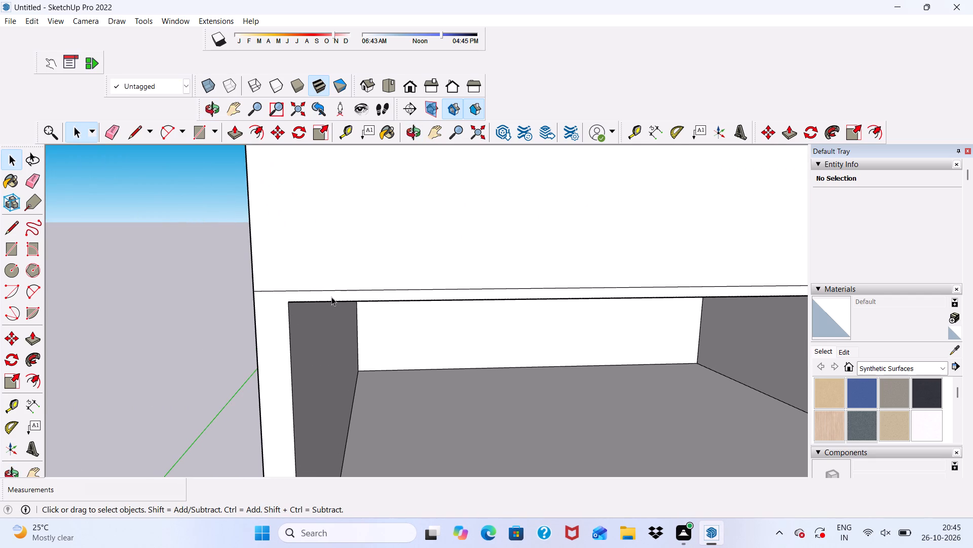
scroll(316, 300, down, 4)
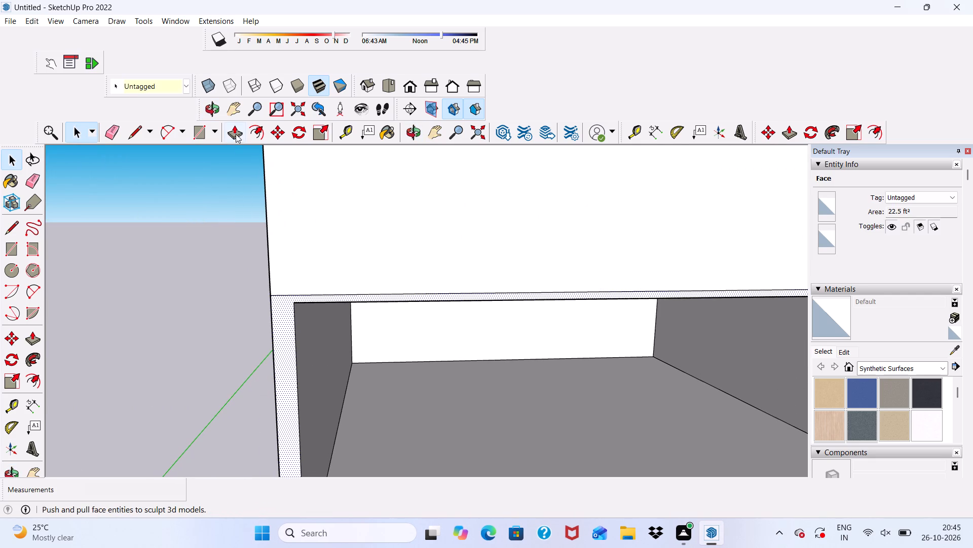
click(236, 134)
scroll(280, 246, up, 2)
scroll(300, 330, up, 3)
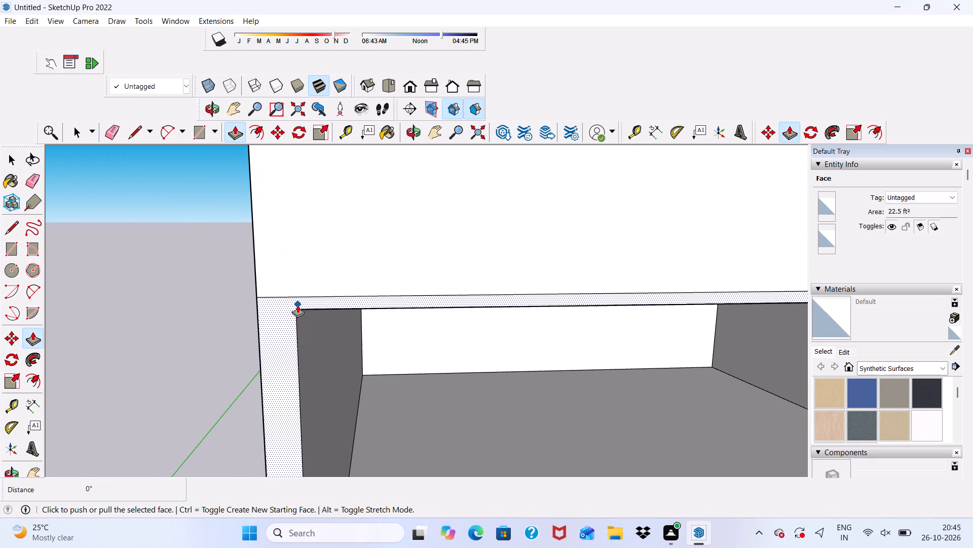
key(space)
Draw a short horizontal line from the ground-floor opening's upper left corner to the building's left outer edge.
scroll(287, 302, down, 4)
click(129, 133)
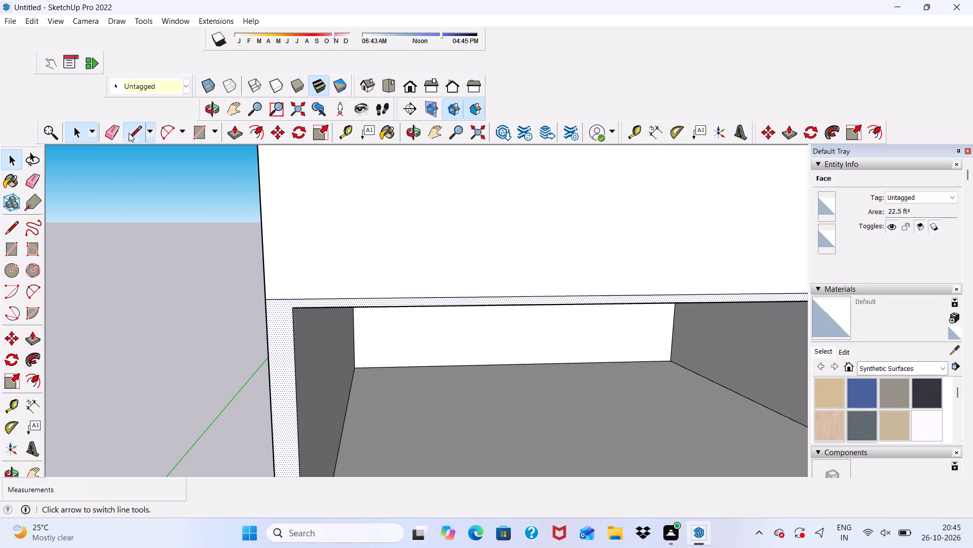
scroll(262, 310, up, 8)
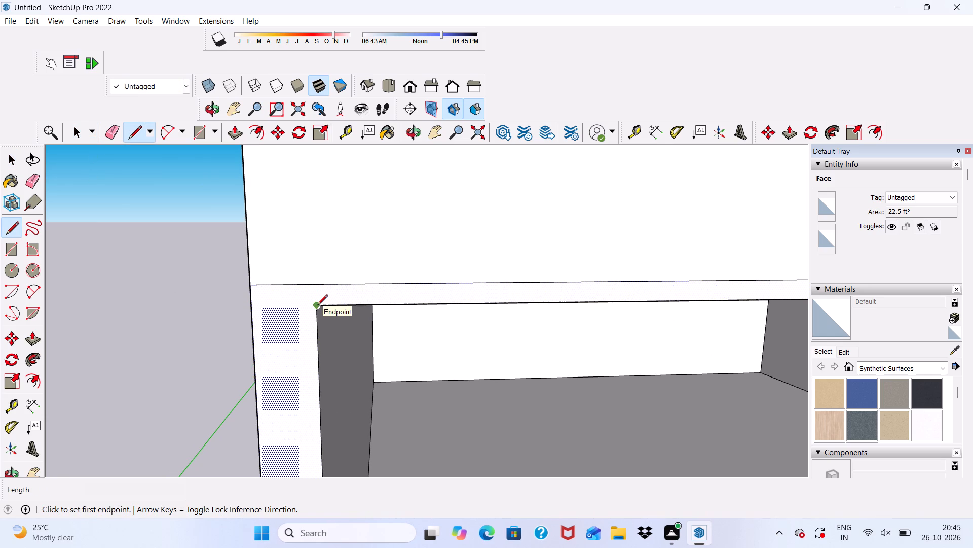
click(317, 306)
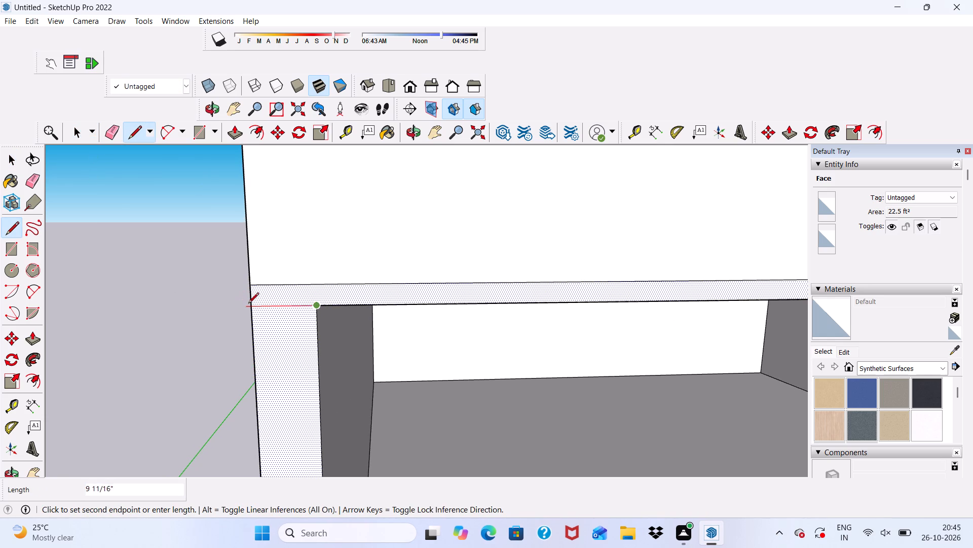
click(251, 303)
Draw a 9" horizontal line from the ground-floor opening's upper right corner to the building's right outer edge.
scroll(225, 277, down, 6)
scroll(340, 274, down, 3)
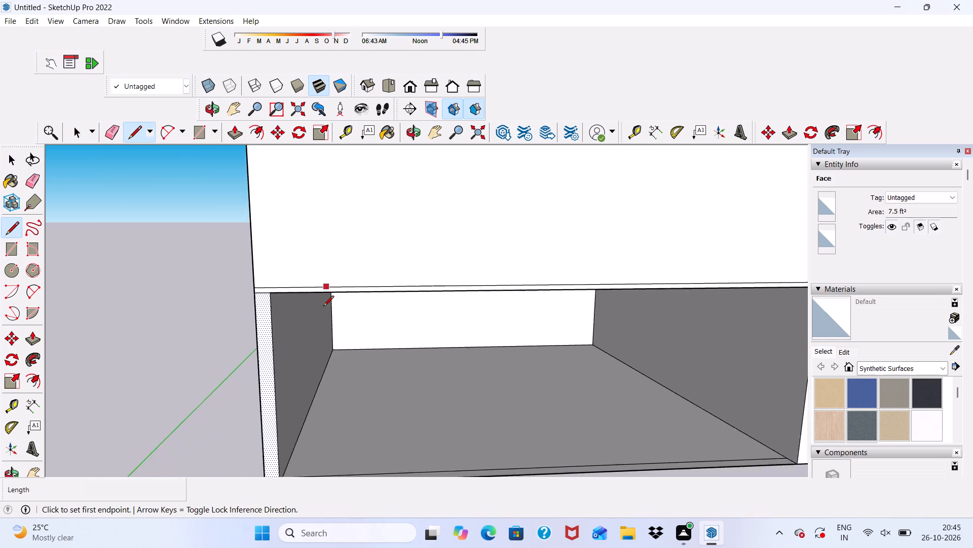
scroll(323, 307, down, 7)
scroll(542, 329, up, 5)
scroll(615, 235, up, 4)
scroll(569, 254, up, 6)
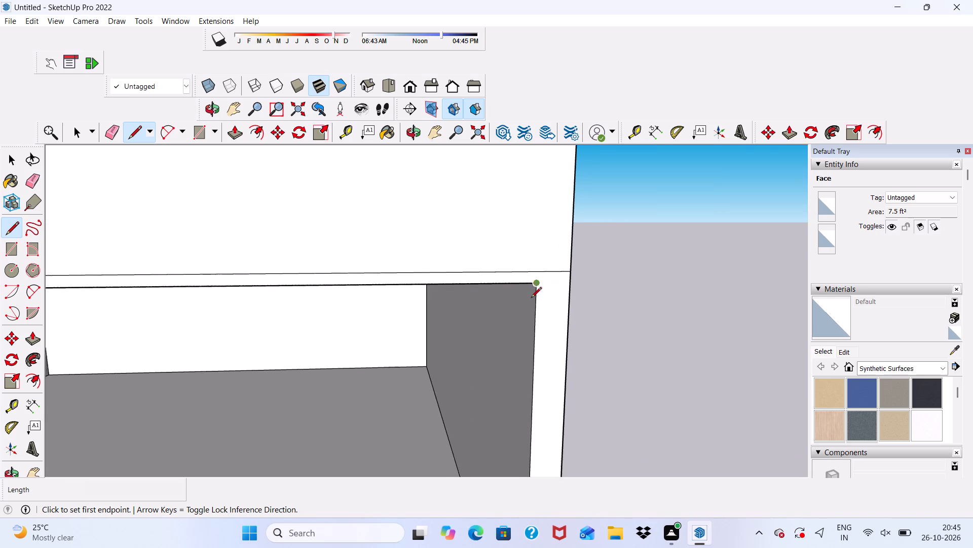
scroll(531, 298, up, 2)
click(540, 283)
click(580, 279)
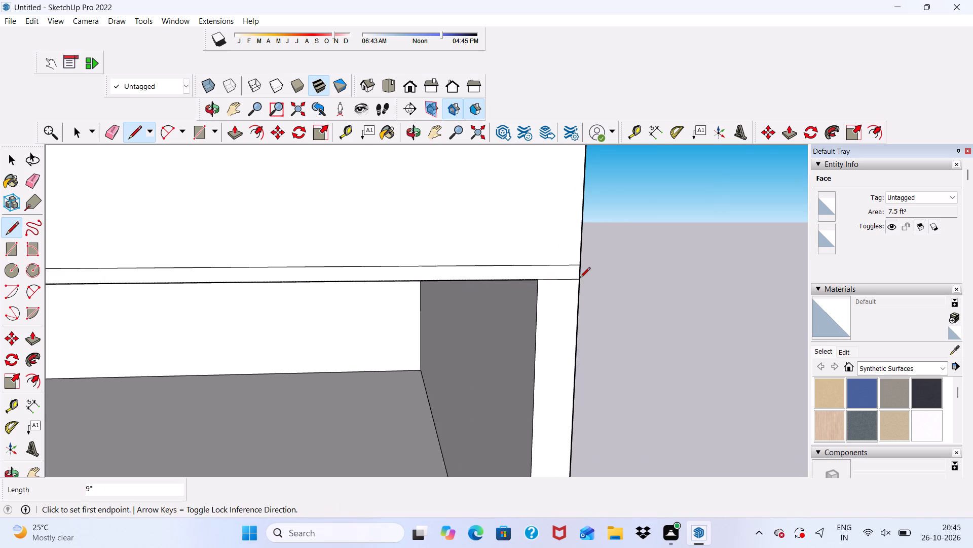
key(space)
Push/Pull the narrow strip above the ground-floor opening outward by 2' as a projecting ledge.
scroll(533, 272, up, 4)
click(533, 272)
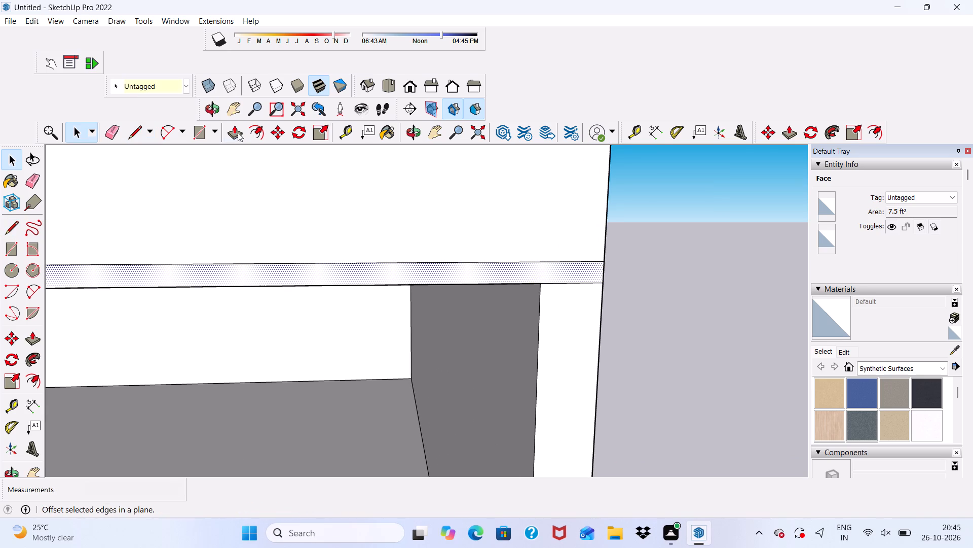
click(236, 132)
scroll(287, 297, up, 1)
click(301, 257)
scroll(244, 251, down, 8)
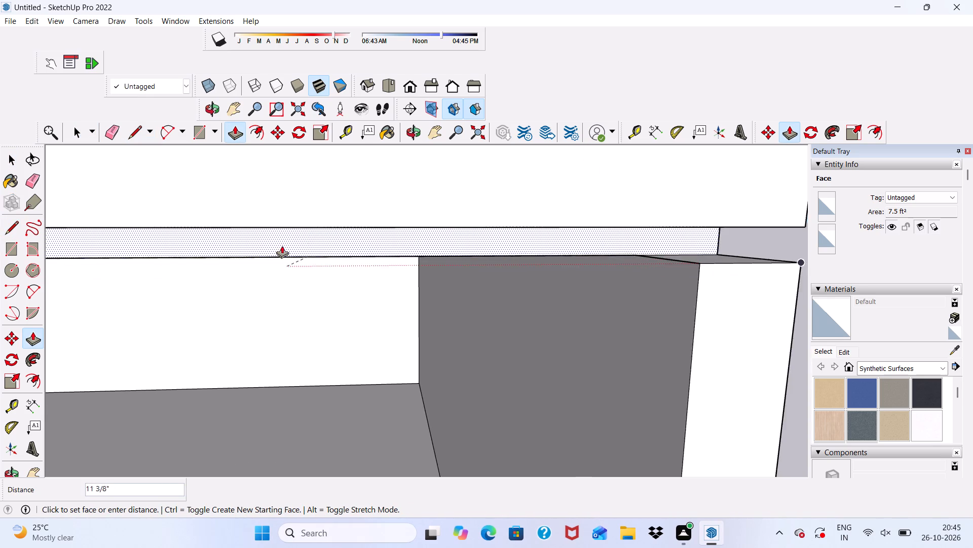
scroll(282, 246, down, 2)
scroll(449, 275, down, 1)
scroll(529, 244, down, 11)
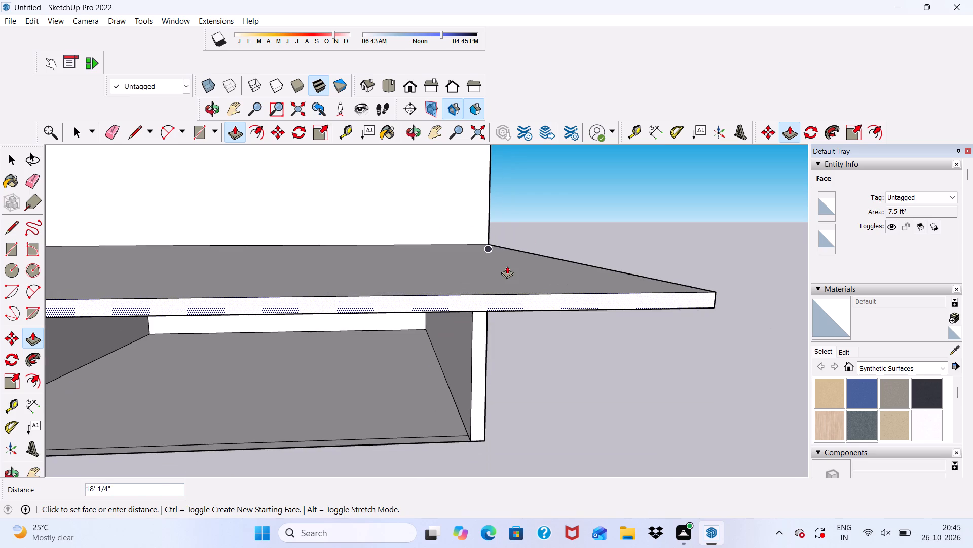
middle_drag(507, 266, 308, 287)
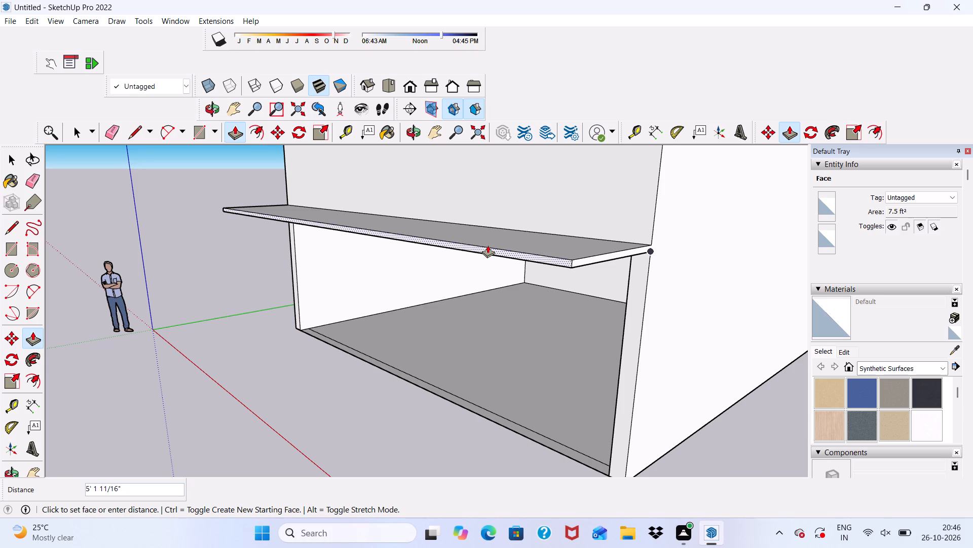
key(2)
key(apostrophe)
key(Return)
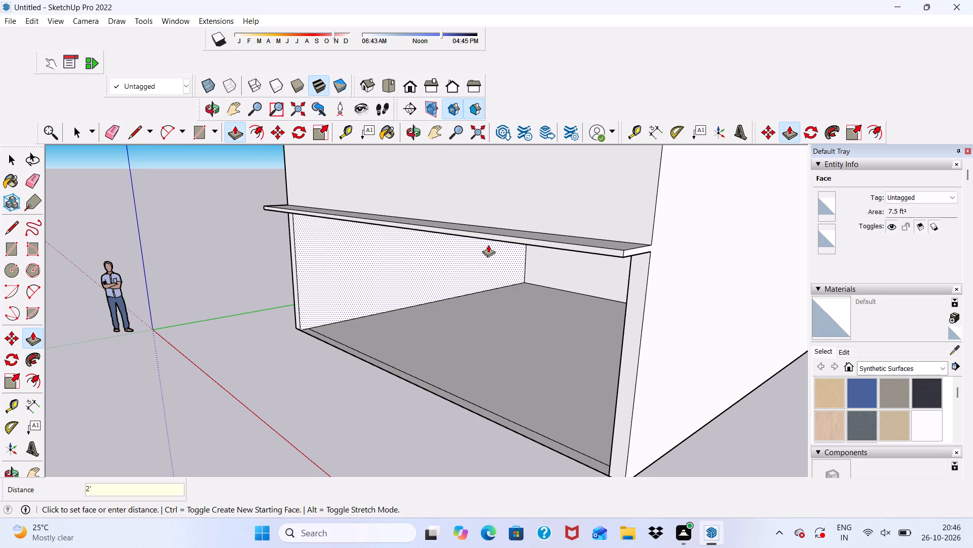
scroll(488, 245, down, 7)
middle_drag(498, 250, 509, 303)
key(space)
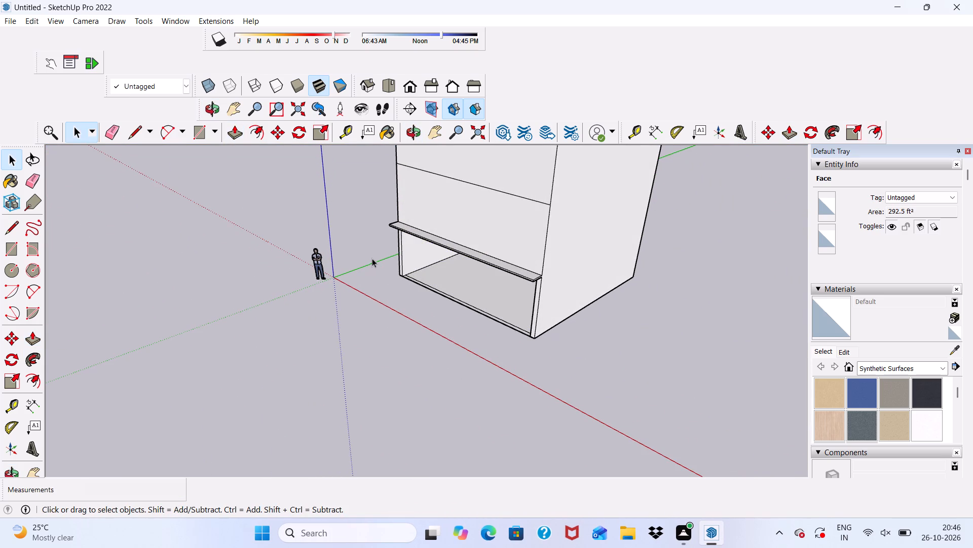
Draw a vertical rectangle 50' by about 11 3/16" along the front wall's left edge, from the roof to the ledge.
scroll(271, 440, up, 4)
scroll(271, 466, down, 2)
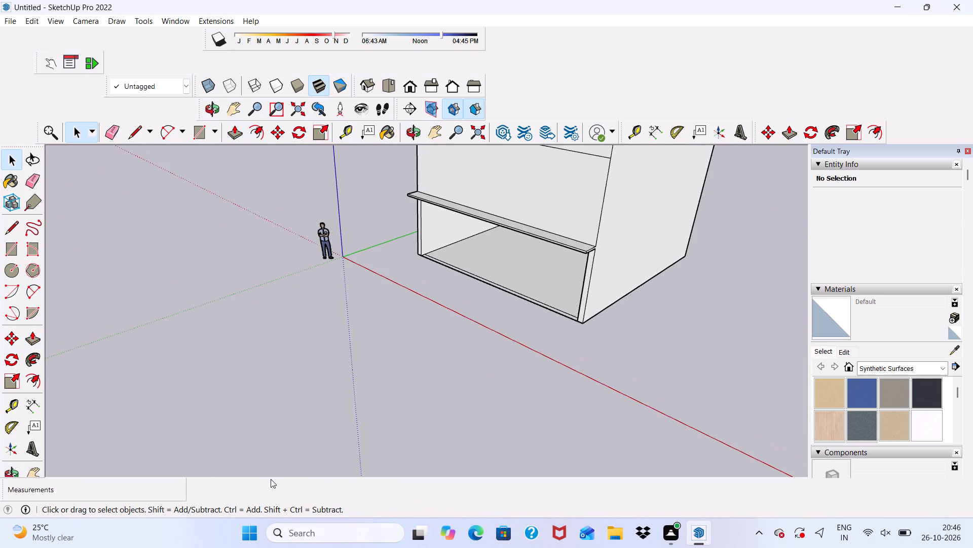
middle_drag(271, 479, 304, 441)
scroll(304, 441, down, 4)
middle_drag(304, 441, 460, 413)
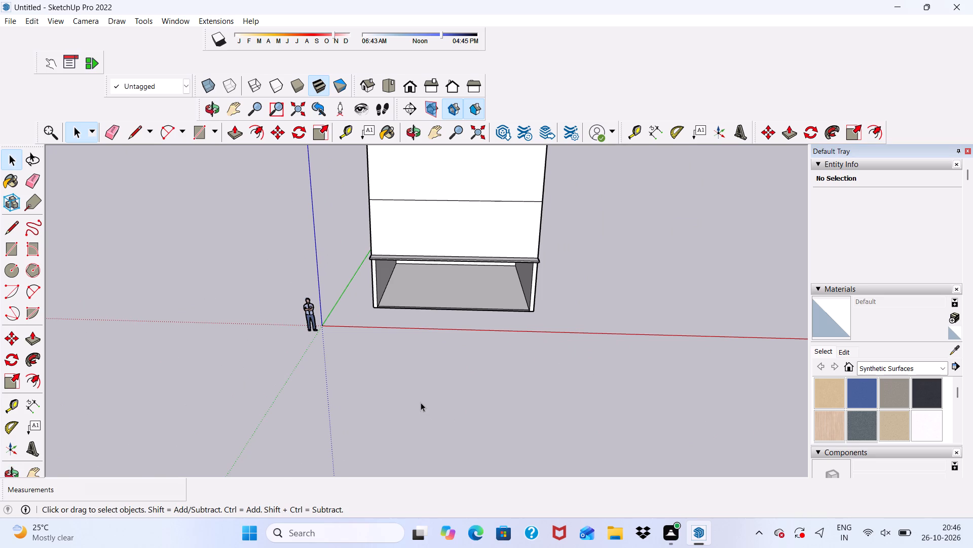
scroll(406, 371, up, 4)
scroll(390, 345, down, 5)
scroll(394, 354, up, 1)
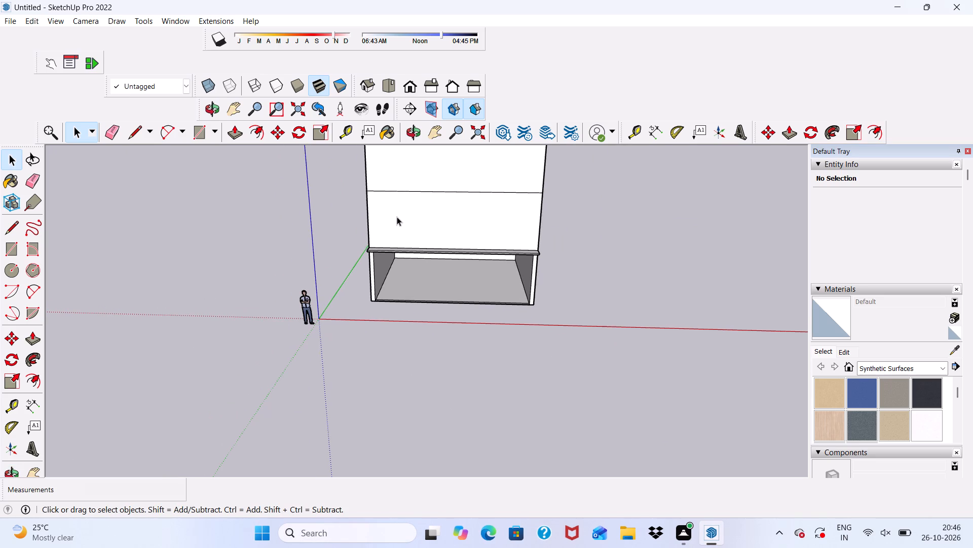
click(397, 216)
scroll(398, 219, down, 14)
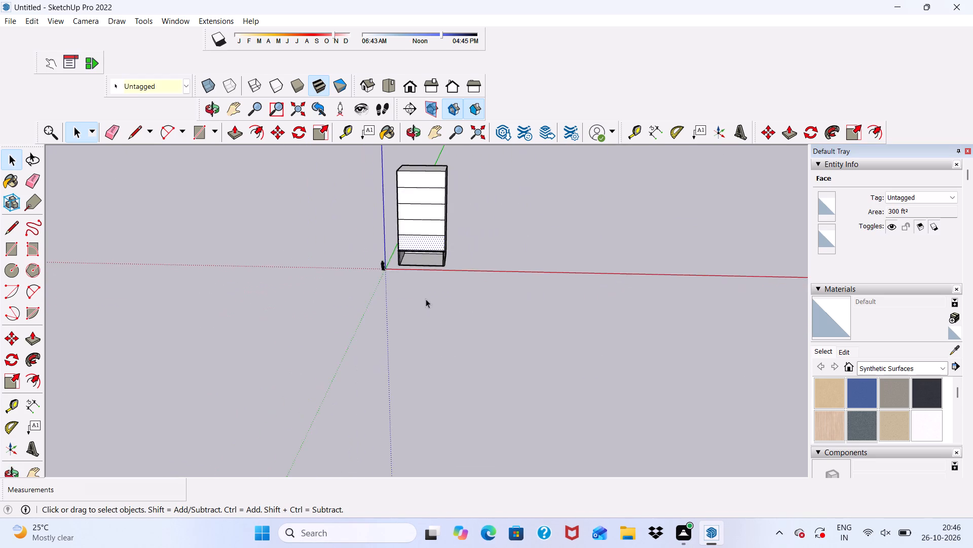
scroll(391, 169, up, 4)
click(194, 136)
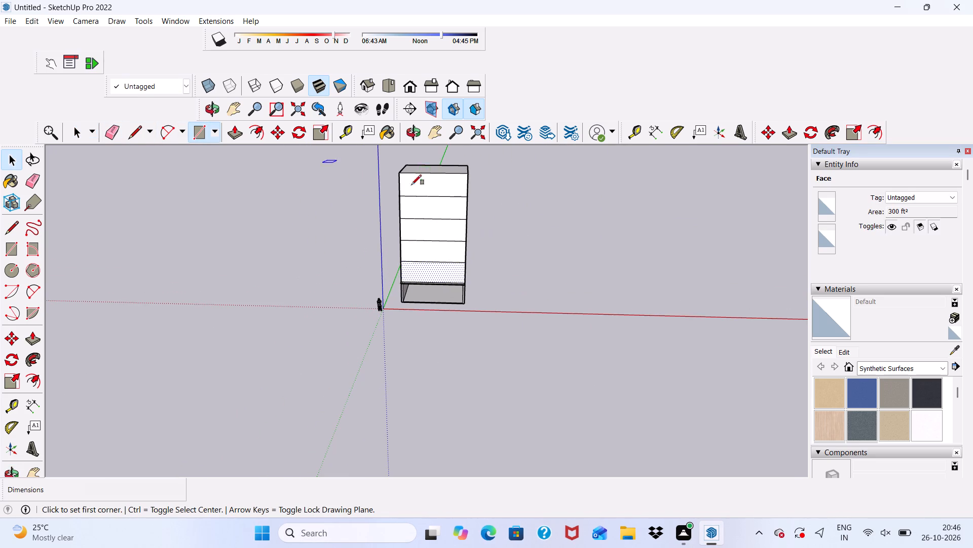
scroll(420, 187, up, 8)
scroll(395, 159, down, 1)
scroll(387, 175, up, 3)
click(385, 169)
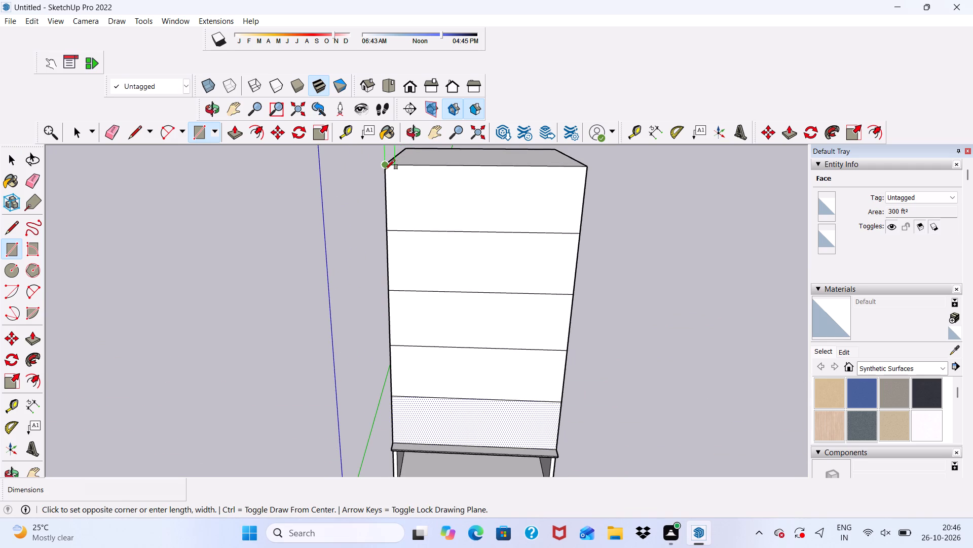
scroll(415, 199, down, 5)
scroll(435, 375, up, 13)
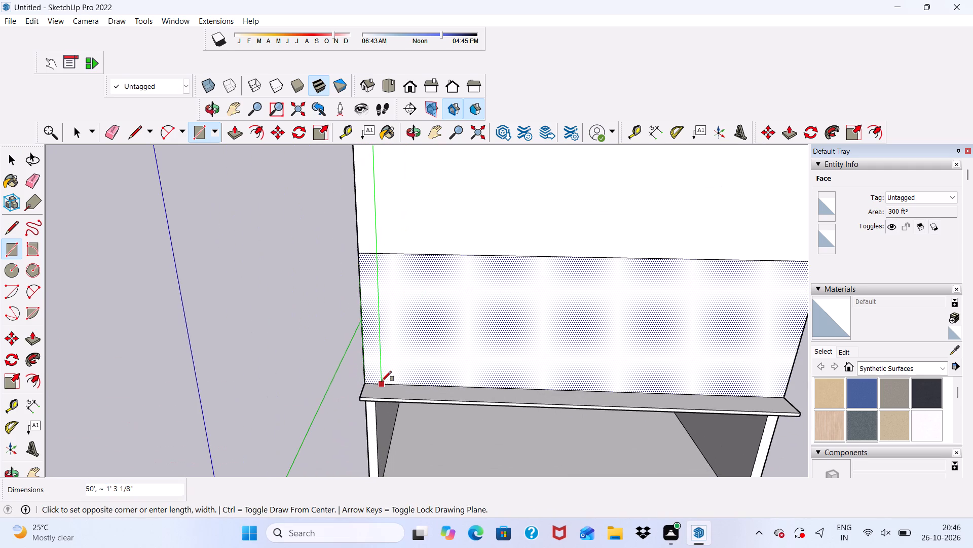
scroll(382, 381, up, 2)
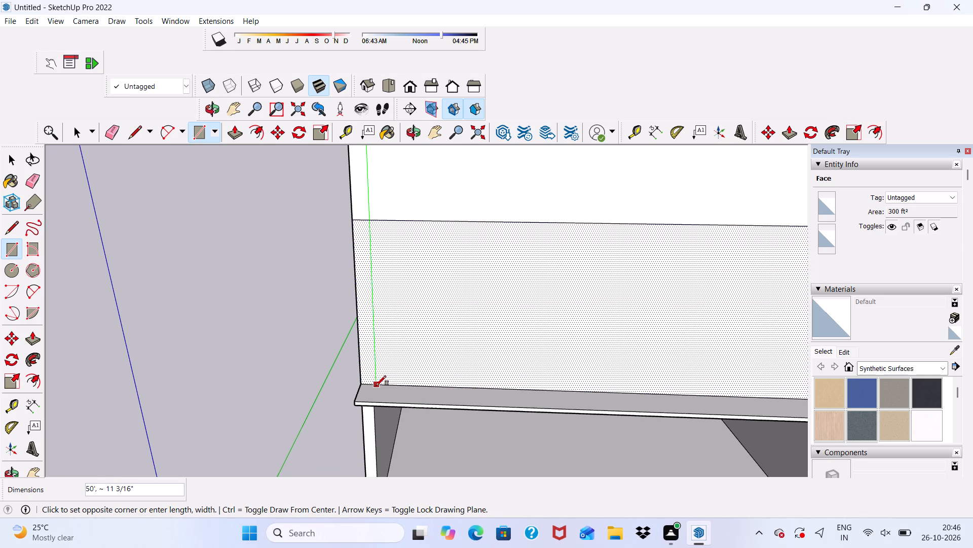
click(376, 386)
Erase the four short storey seam segments crossing the narrow vertical strip at the front wall's left edge.
click(119, 132)
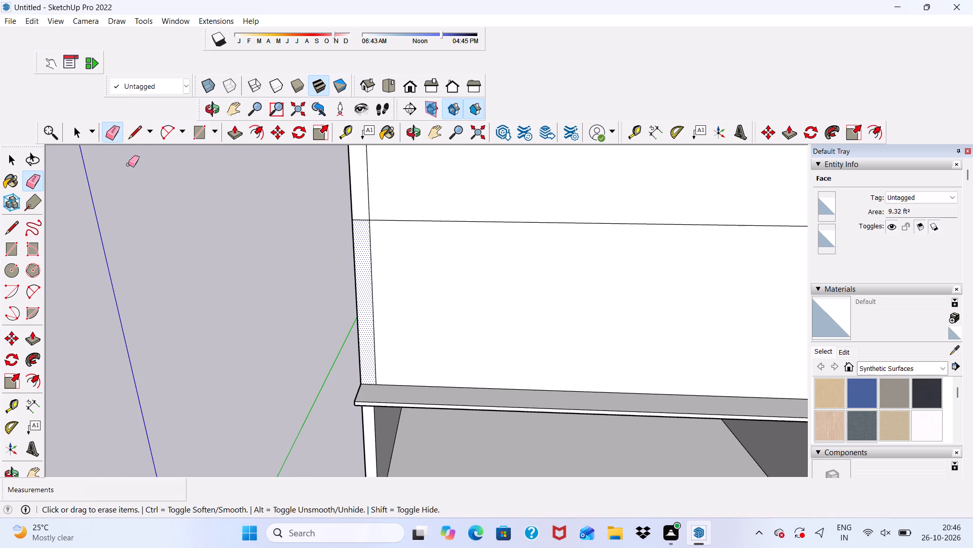
scroll(167, 186, up, 2)
scroll(385, 228, up, 4)
drag(416, 213, 420, 224)
scroll(417, 230, down, 6)
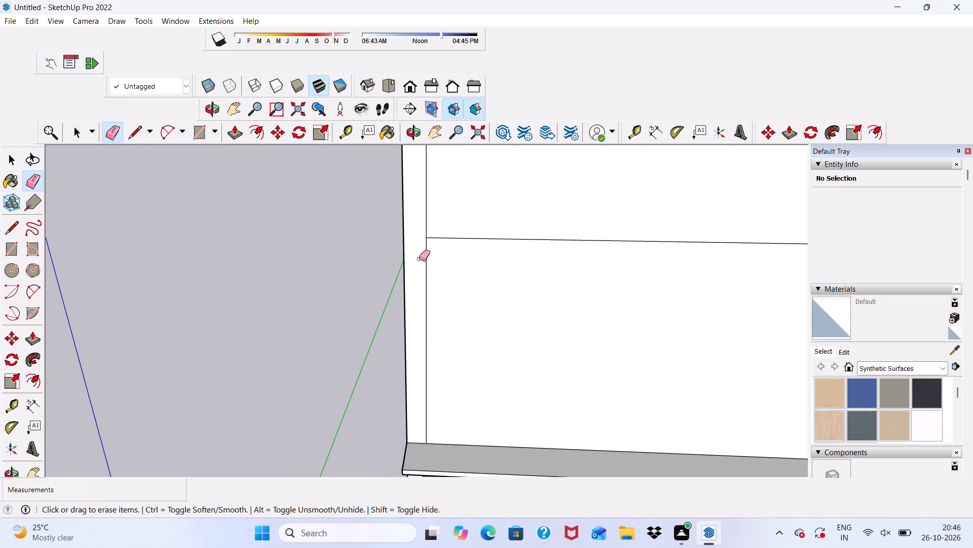
scroll(419, 259, down, 12)
scroll(417, 244, up, 6)
scroll(425, 209, down, 8)
scroll(440, 216, up, 4)
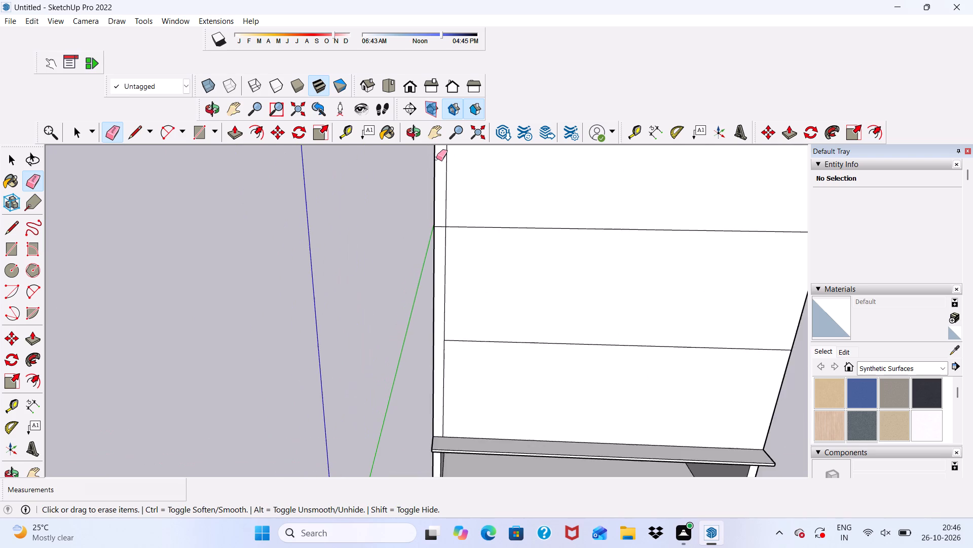
scroll(436, 158, up, 16)
drag(408, 220, 419, 247)
scroll(368, 223, down, 6)
scroll(382, 289, down, 14)
scroll(408, 304, up, 15)
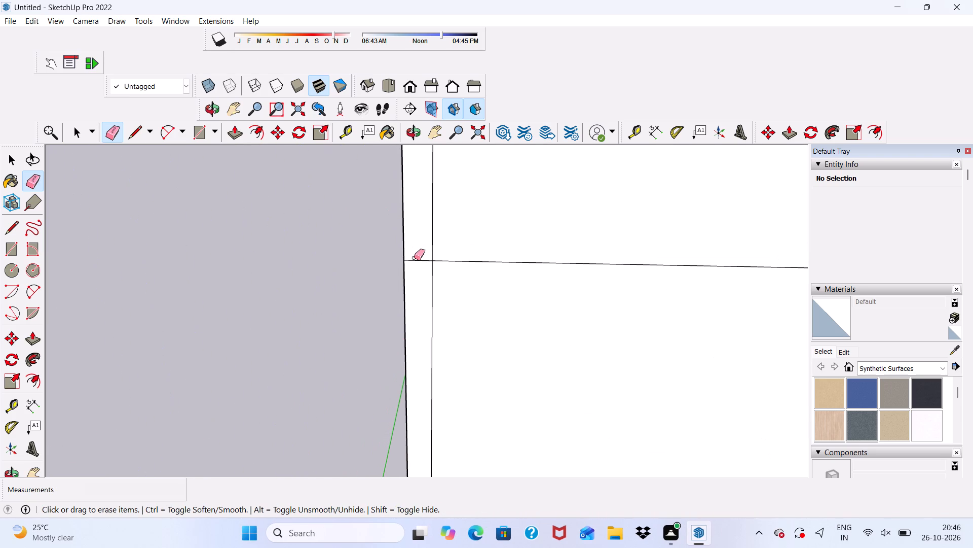
drag(414, 258, 416, 268)
scroll(416, 268, down, 13)
scroll(428, 157, up, 11)
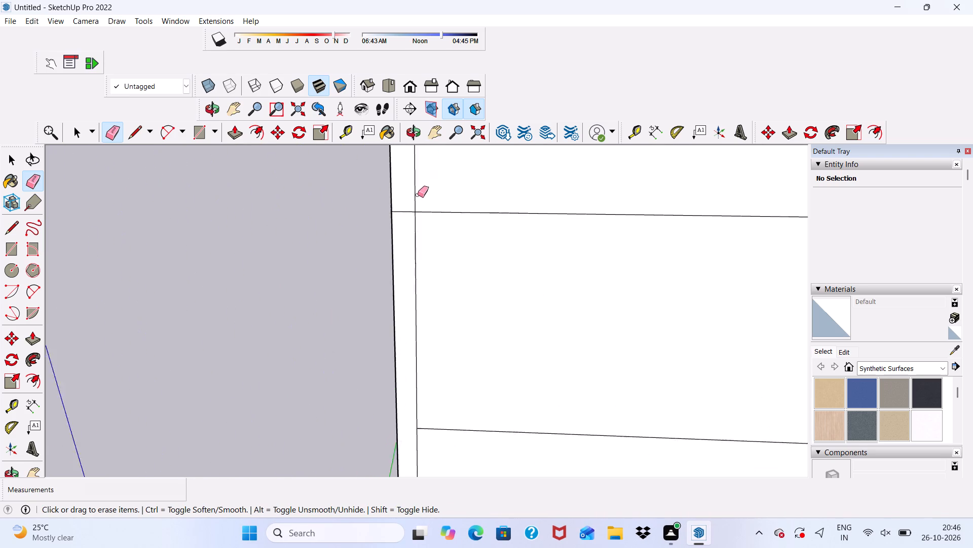
scroll(418, 195, up, 3)
scroll(396, 210, down, 1)
drag(396, 210, 396, 228)
scroll(396, 228, down, 19)
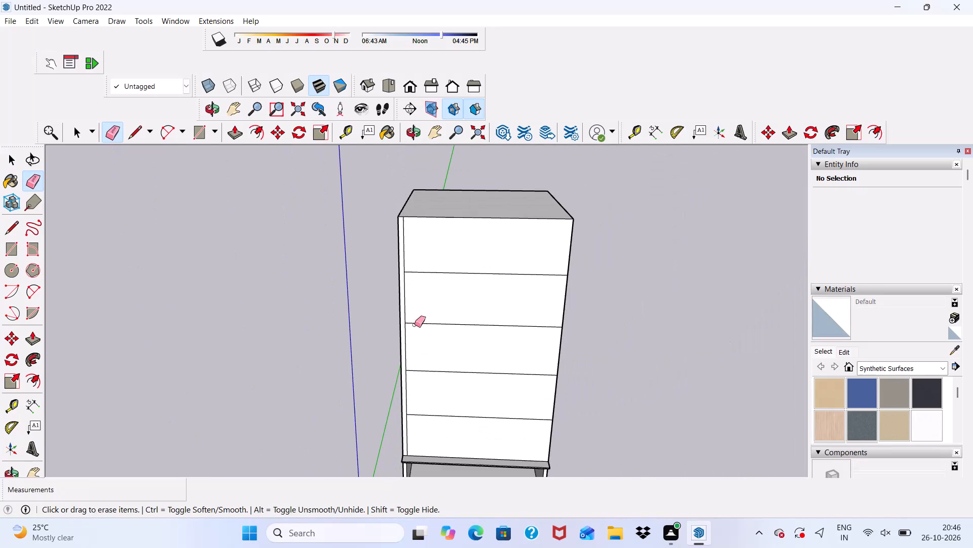
key(space)
Push/Pull the narrow vertical strip at the front wall's left edge outward by about 6' as a side fin.
scroll(314, 280, up, 2)
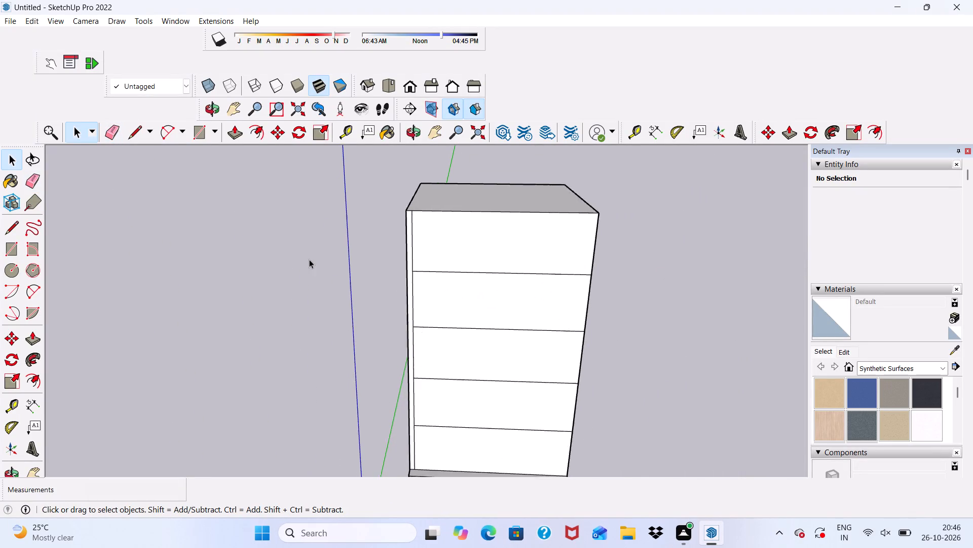
scroll(309, 259, up, 3)
scroll(471, 263, up, 5)
click(460, 253)
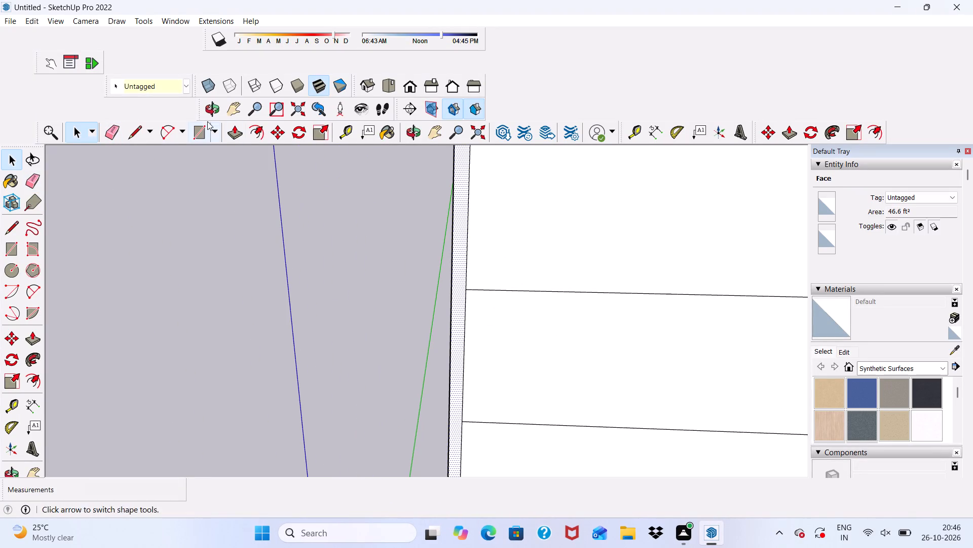
click(238, 131)
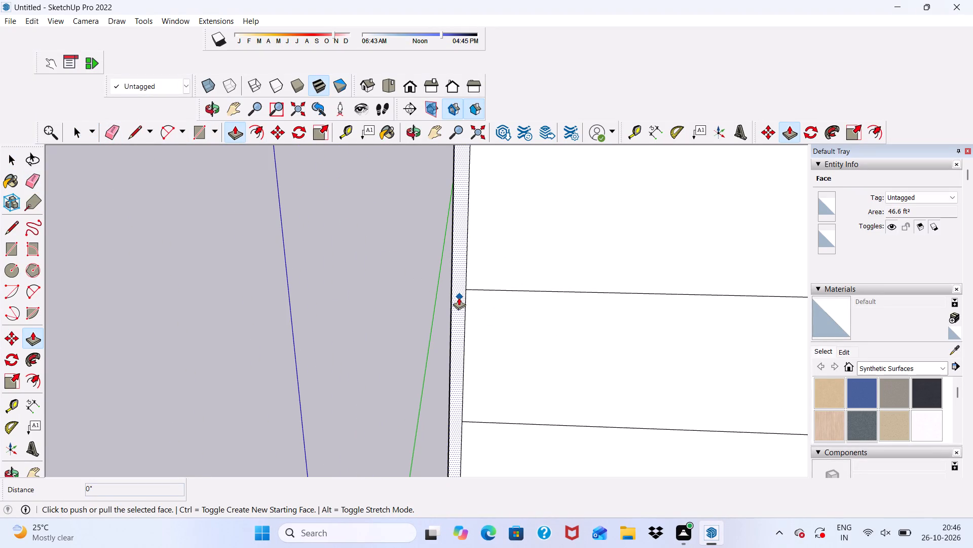
click(459, 297)
scroll(410, 350, down, 8)
middle_drag(435, 342, 303, 281)
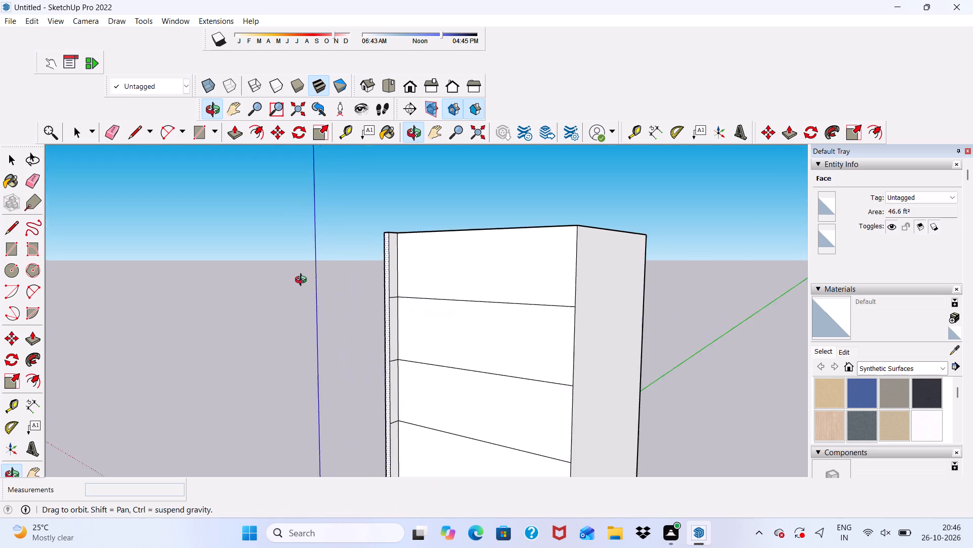
middle_drag(303, 281, 301, 281)
scroll(349, 317, down, 4)
scroll(369, 272, down, 5)
scroll(394, 319, down, 1)
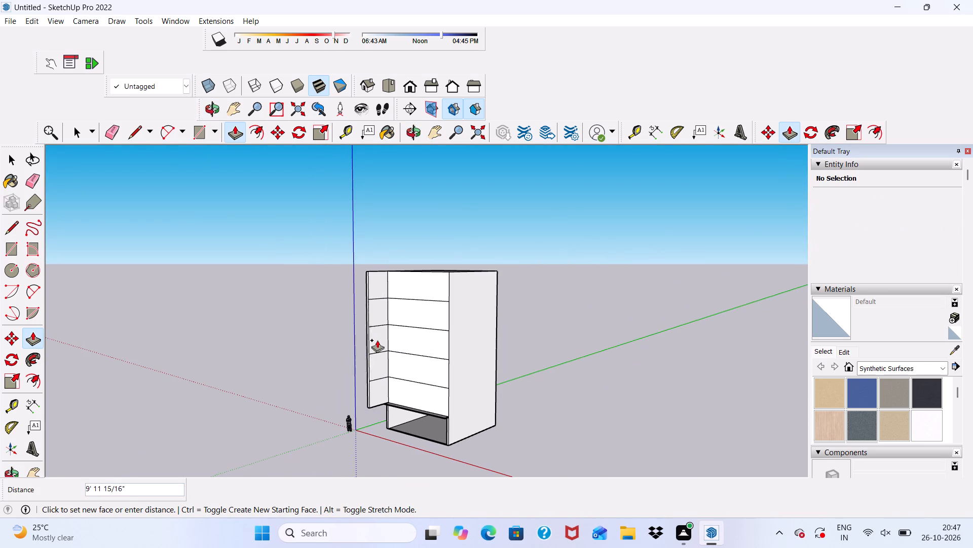
scroll(377, 340, up, 3)
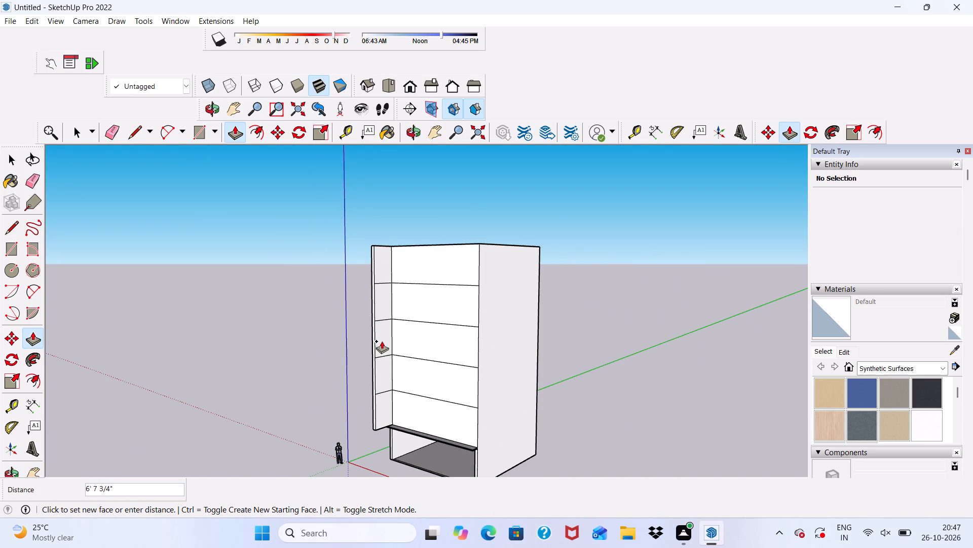
click(384, 341)
Erase the four storey seam segments crossing the inner side face of the vertical fin.
middle_drag(384, 341, 599, 334)
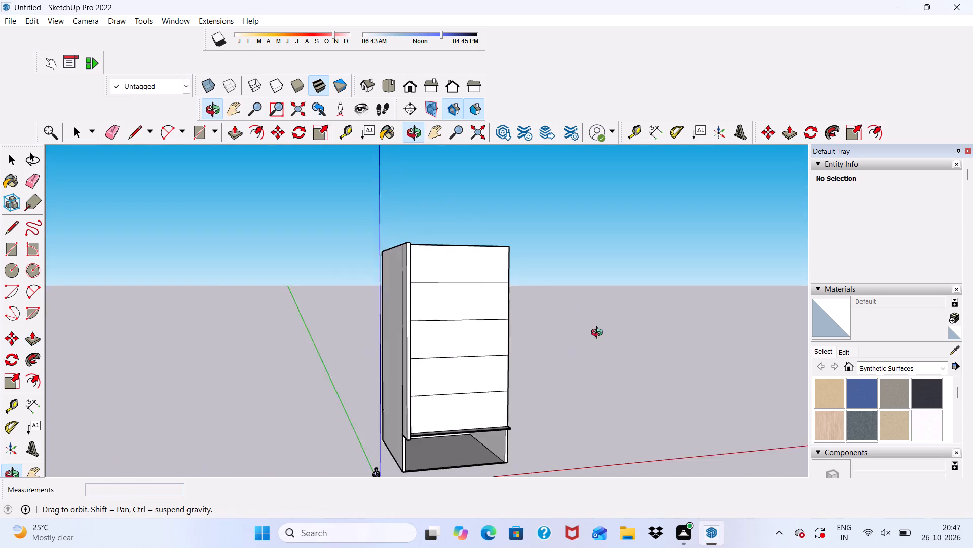
middle_drag(599, 334, 413, 373)
key(space)
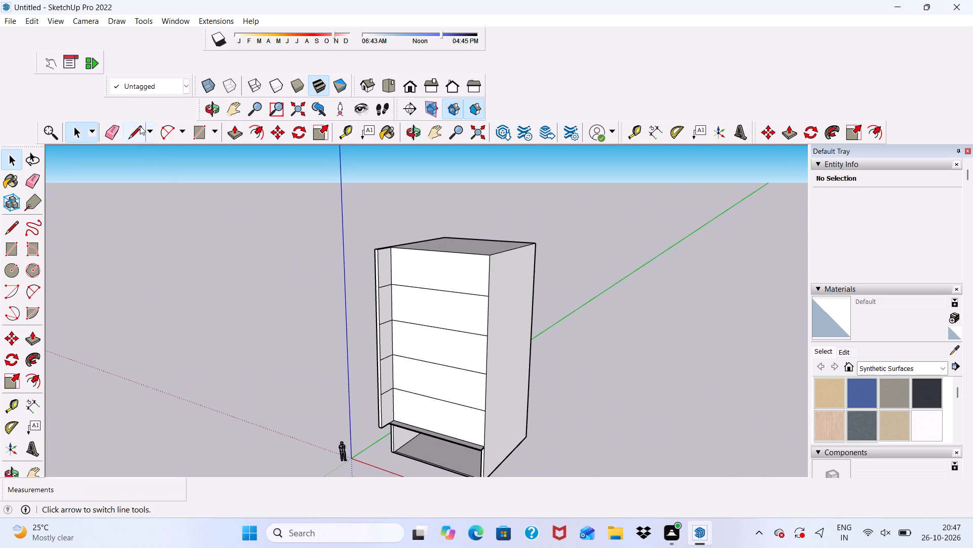
click(114, 122)
scroll(429, 364, up, 4)
scroll(339, 273, up, 3)
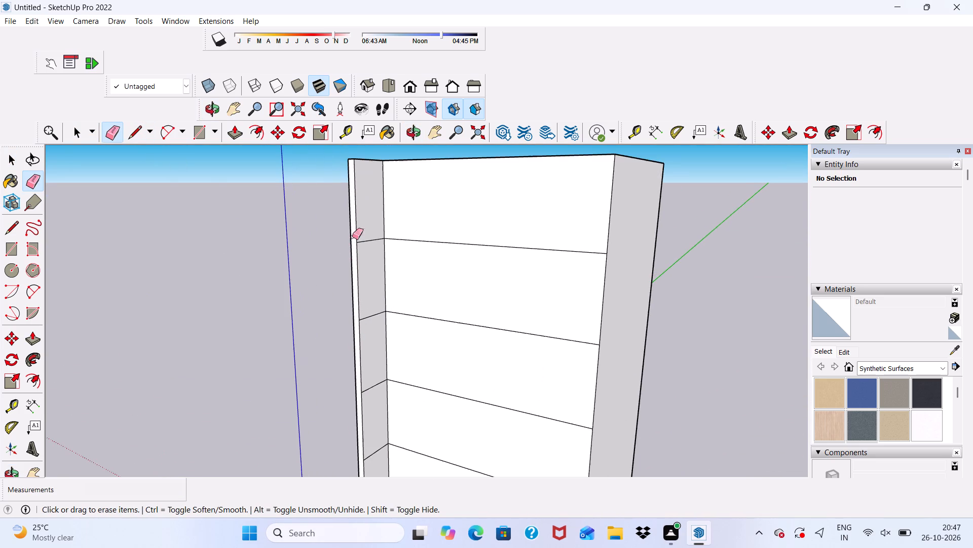
drag(369, 232, 379, 317)
click(379, 317)
scroll(360, 209, down, 5)
scroll(386, 305, up, 4)
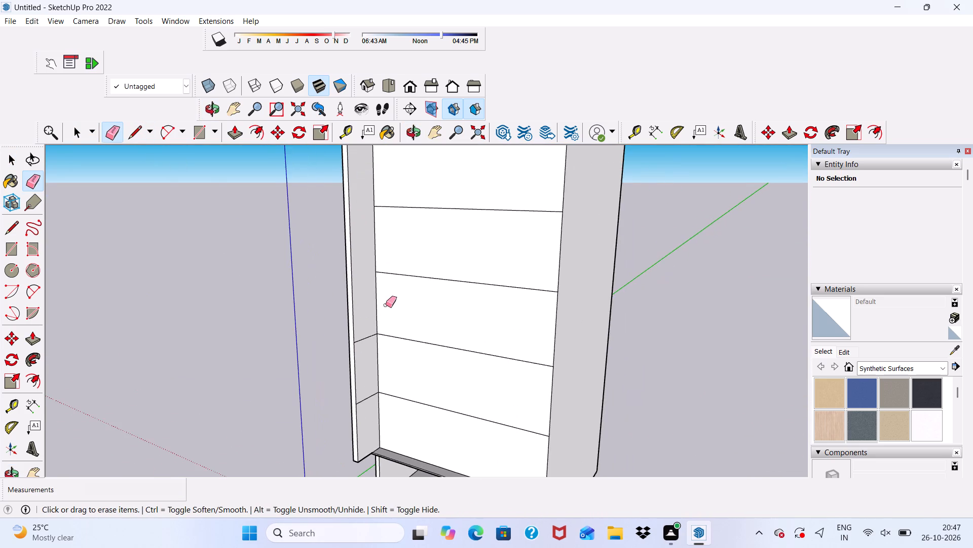
scroll(368, 250, down, 4)
scroll(377, 330, up, 5)
drag(358, 292, 362, 316)
click(362, 318)
scroll(359, 295, down, 4)
scroll(366, 344, up, 3)
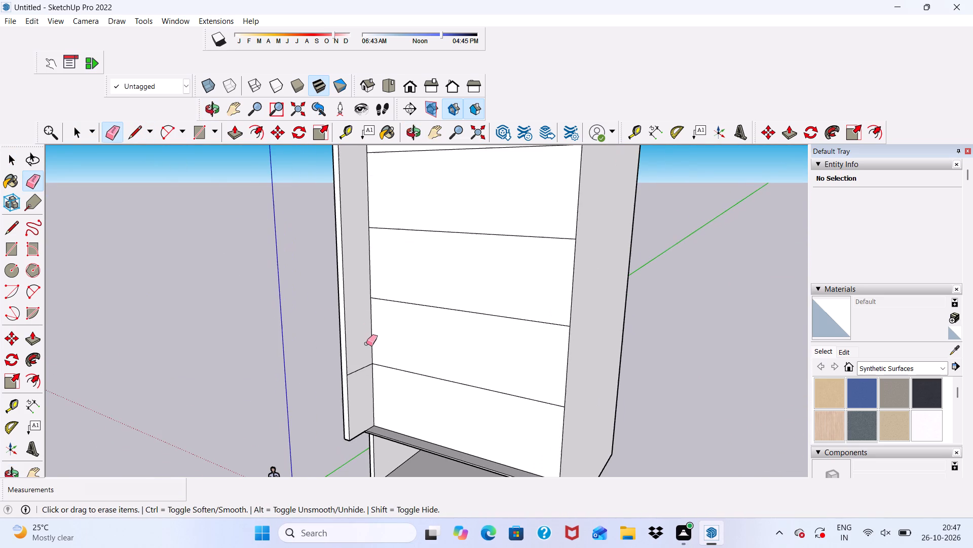
drag(359, 368, 359, 377)
scroll(352, 288, down, 6)
Examine the side fin and the ledge from both sides of the building's front.
middle_drag(387, 305, 470, 256)
key(space)
scroll(416, 281, down, 1)
middle_drag(410, 286, 508, 275)
key(space)
scroll(311, 290, up, 4)
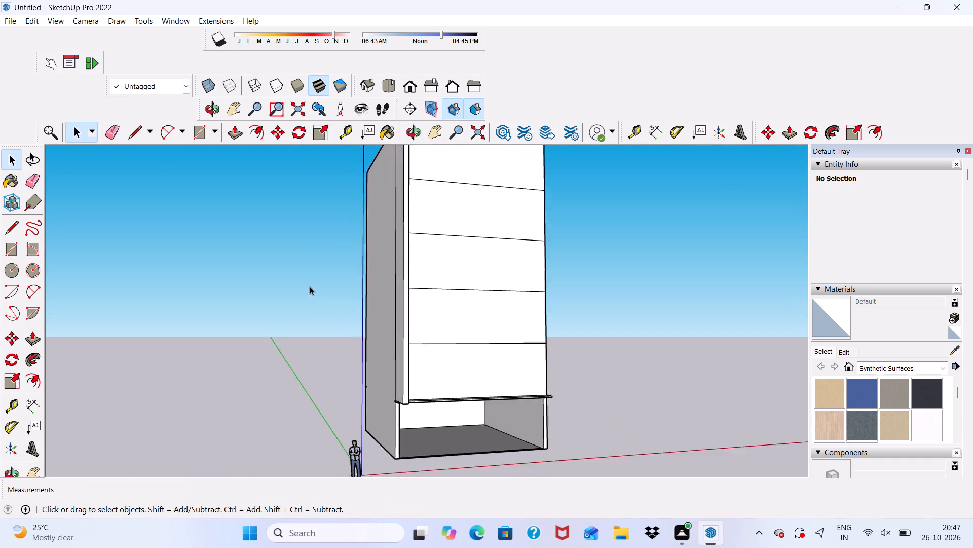
scroll(325, 280, down, 1)
middle_drag(396, 290, 411, 309)
scroll(407, 302, up, 1)
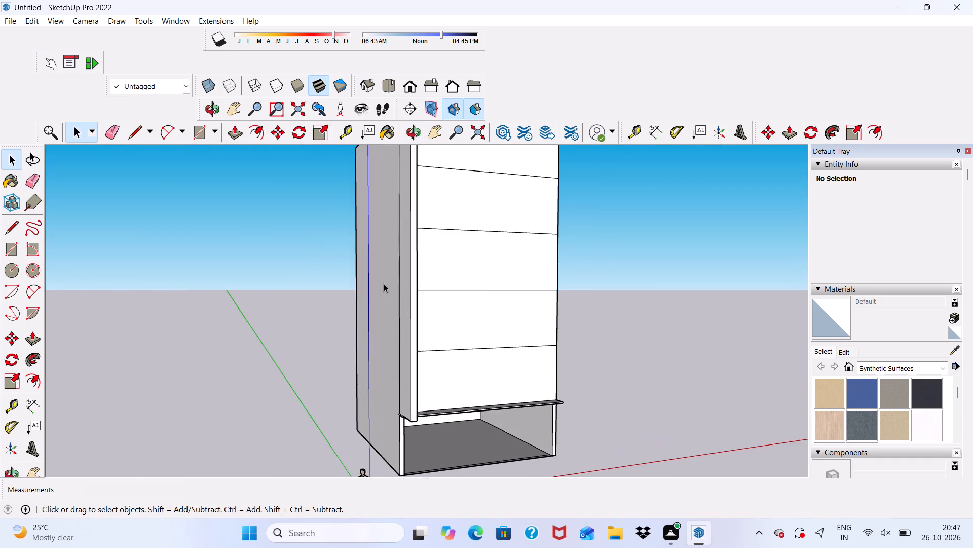
scroll(368, 299, down, 5)
middle_drag(410, 359, 356, 387)
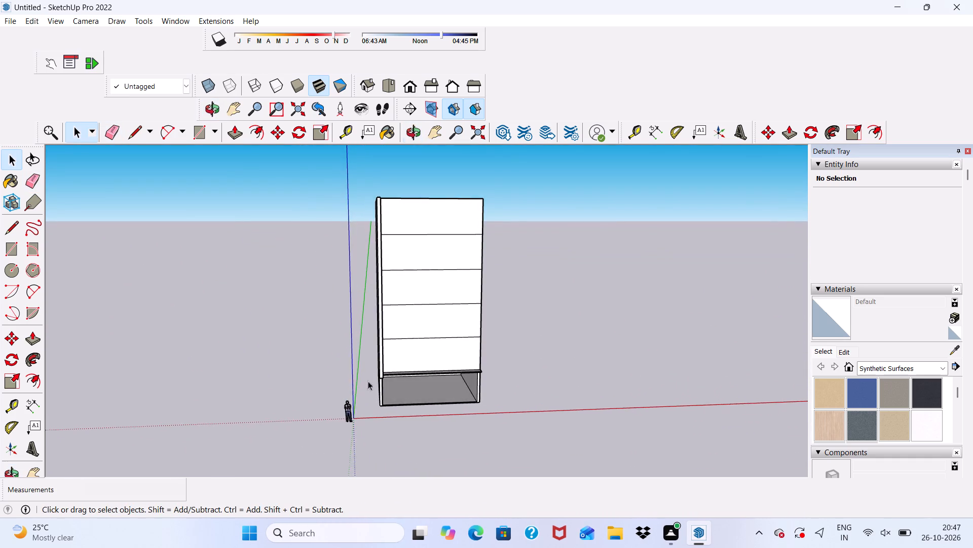
Push/Pull the ledge's narrow front face outward by about 1' 5" to deepen the ledge.
scroll(422, 372, up, 10)
scroll(372, 380, down, 1)
middle_drag(370, 381, 355, 416)
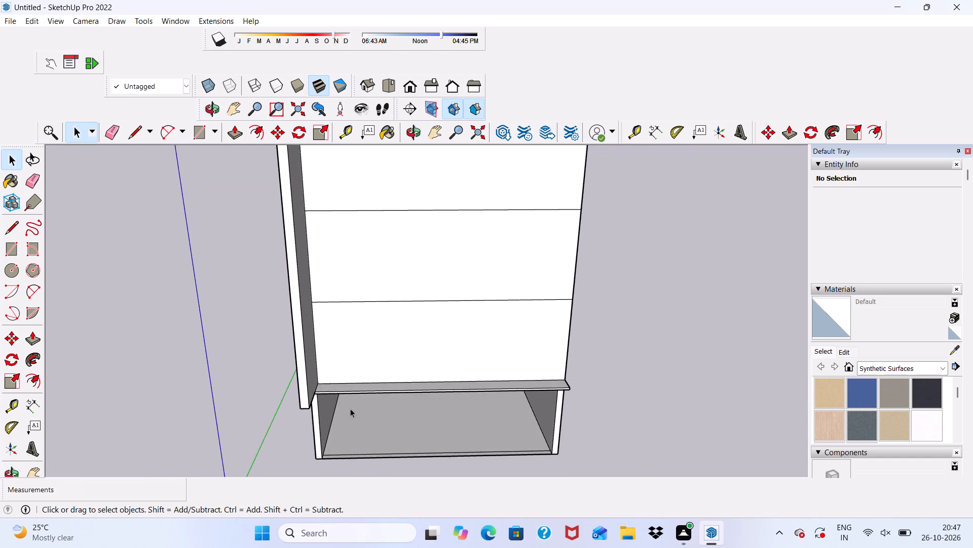
scroll(350, 395, up, 3)
scroll(360, 324, down, 4)
middle_drag(382, 364, 374, 398)
scroll(365, 386, up, 5)
scroll(360, 364, down, 1)
middle_drag(360, 364, 327, 313)
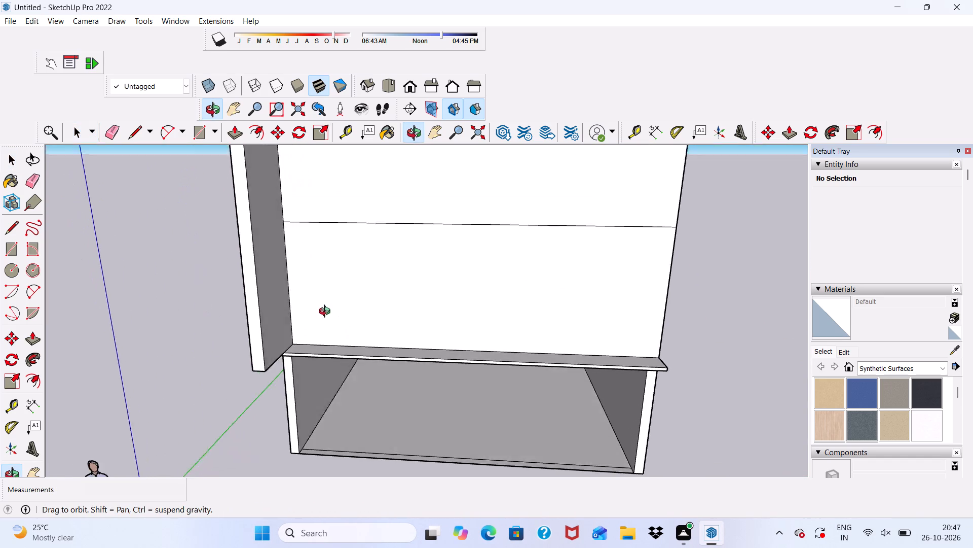
middle_drag(327, 313, 310, 307)
scroll(295, 351, up, 12)
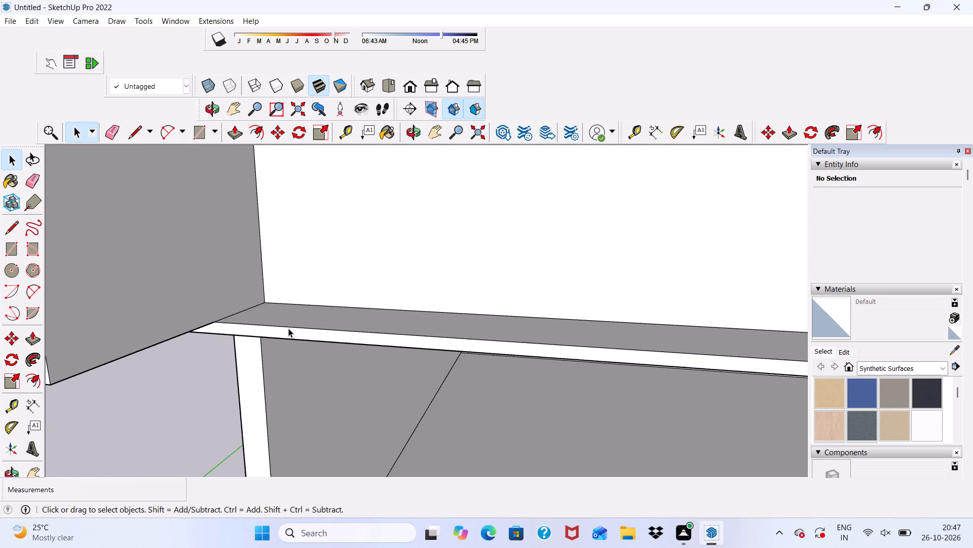
click(286, 334)
click(237, 129)
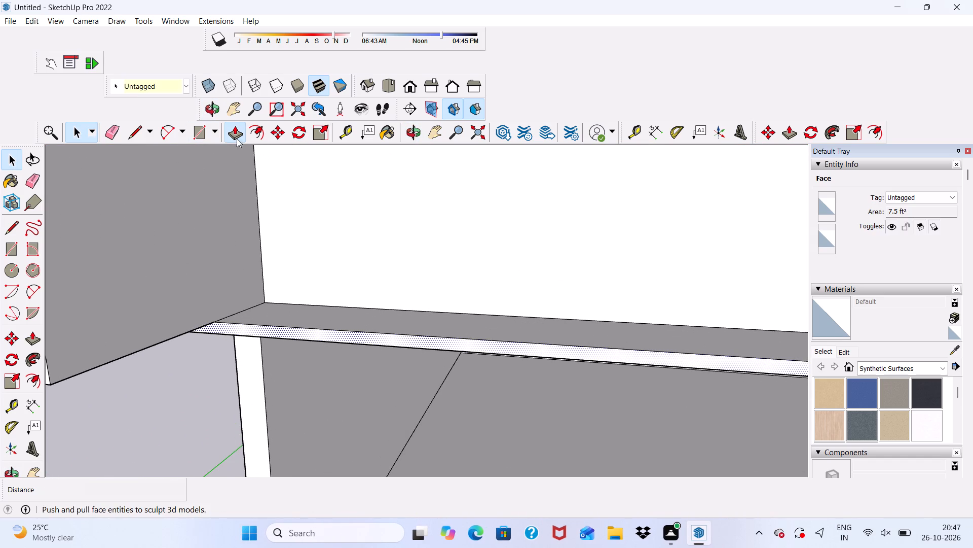
scroll(249, 313, up, 2)
click(249, 326)
scroll(152, 301, down, 9)
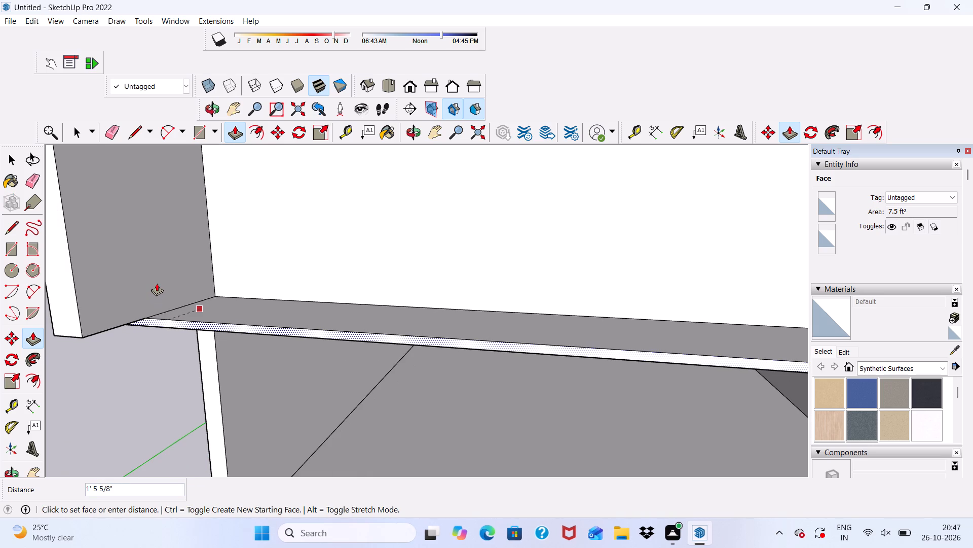
click(157, 283)
scroll(157, 283, down, 4)
middle_drag(211, 331, 243, 363)
scroll(243, 319, up, 2)
Push/Pull the ledge's top face upward by 7" to thicken the ledge.
key(space)
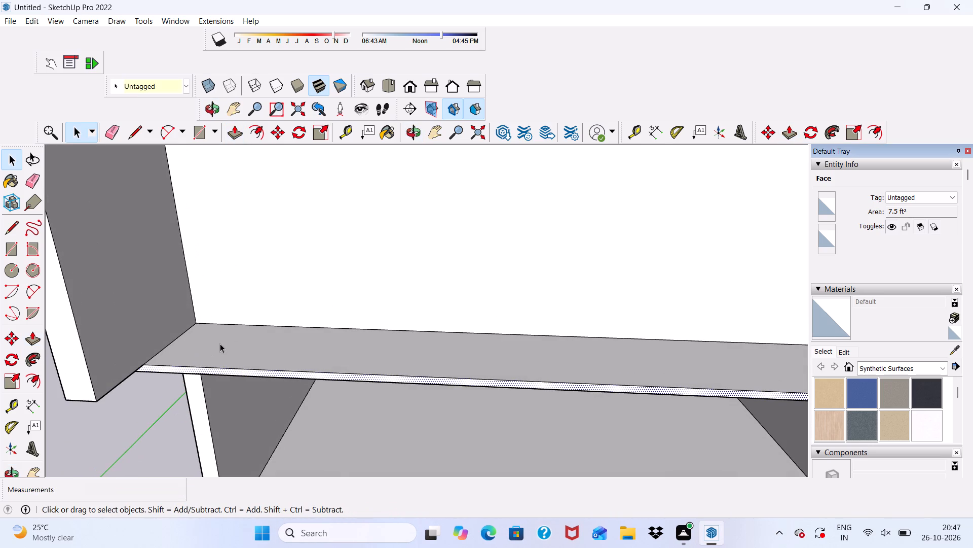
click(220, 344)
click(241, 134)
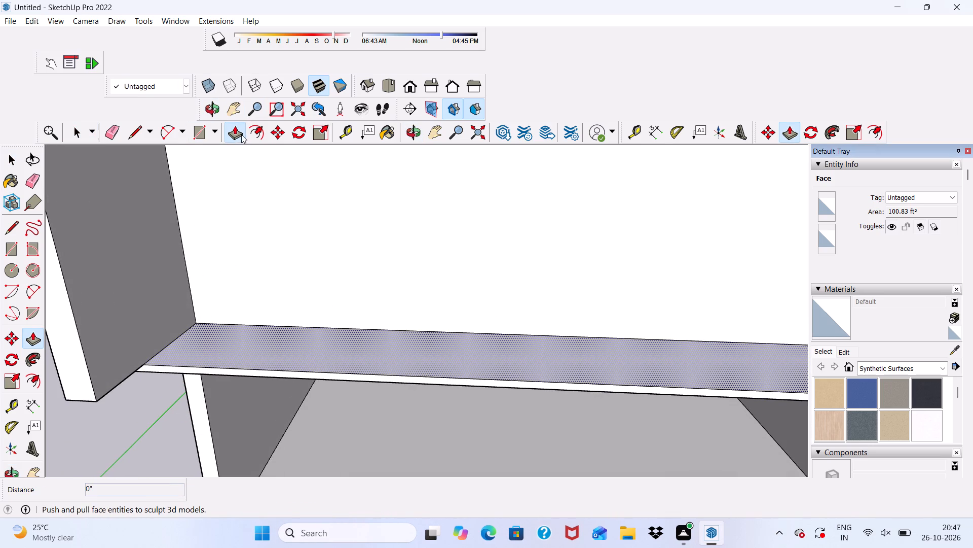
click(208, 346)
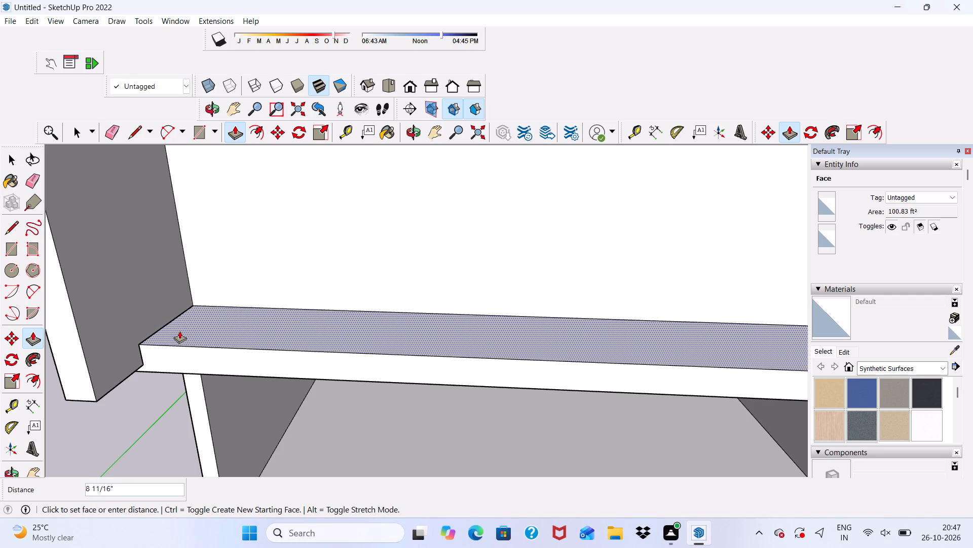
click(179, 335)
scroll(165, 338, down, 11)
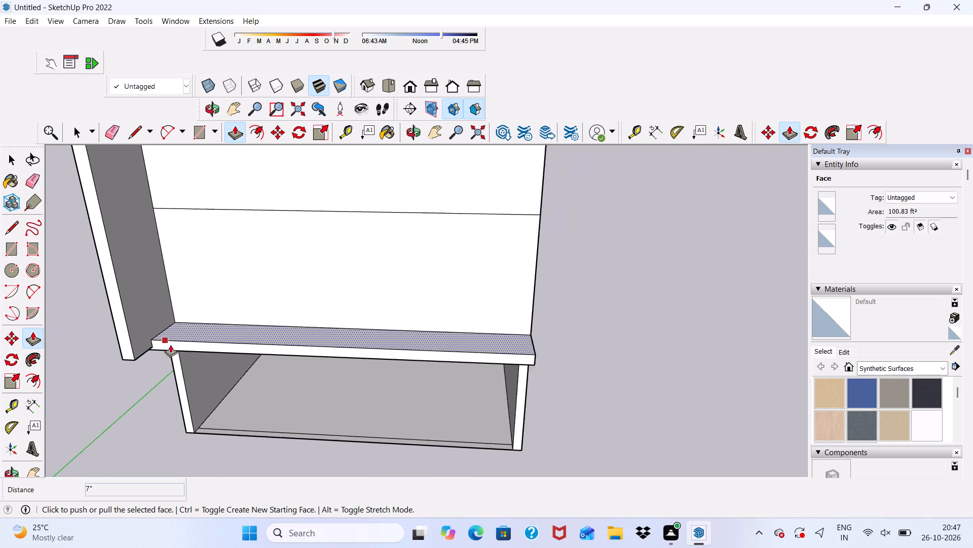
middle_drag(253, 341, 276, 280)
key(space)
click(575, 318)
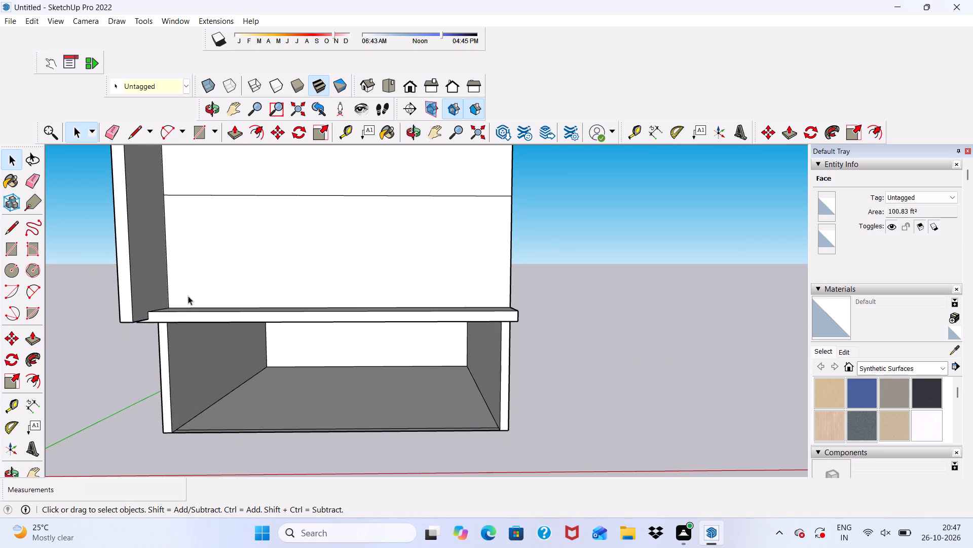
Inspect the junction between the ledge and the side fin from below and above.
middle_drag(188, 296, 195, 338)
middle_drag(143, 362, 267, 283)
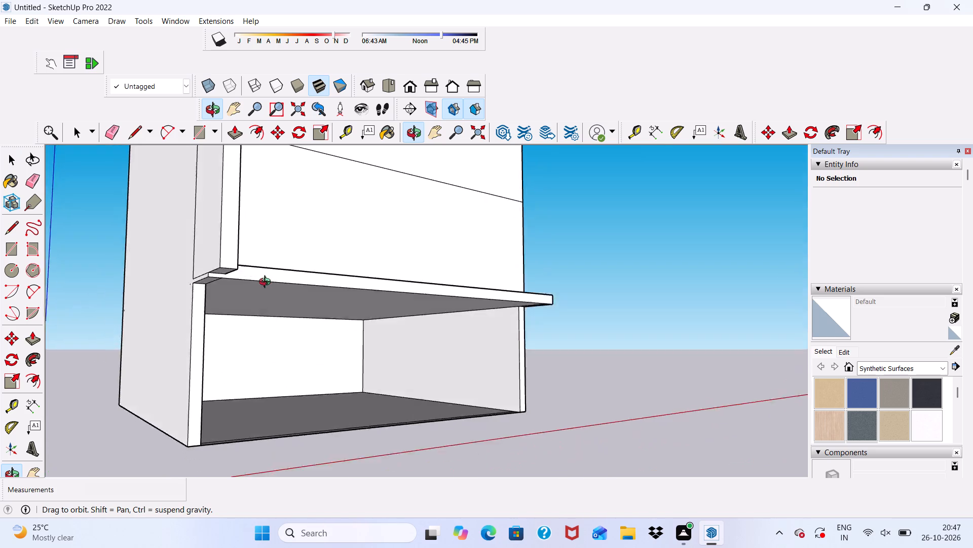
middle_drag(267, 283, 224, 283)
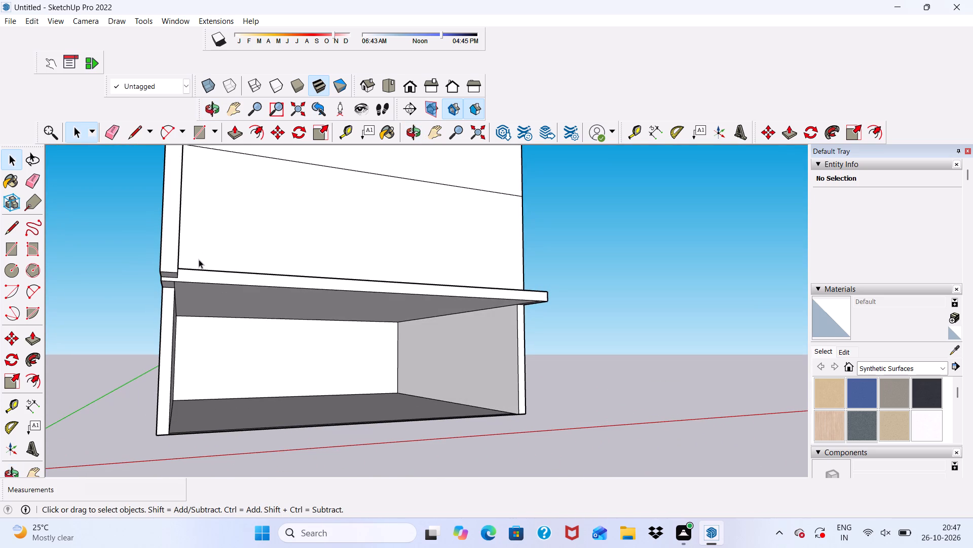
middle_drag(199, 259, 159, 349)
scroll(186, 292, down, 3)
middle_drag(254, 282, 261, 312)
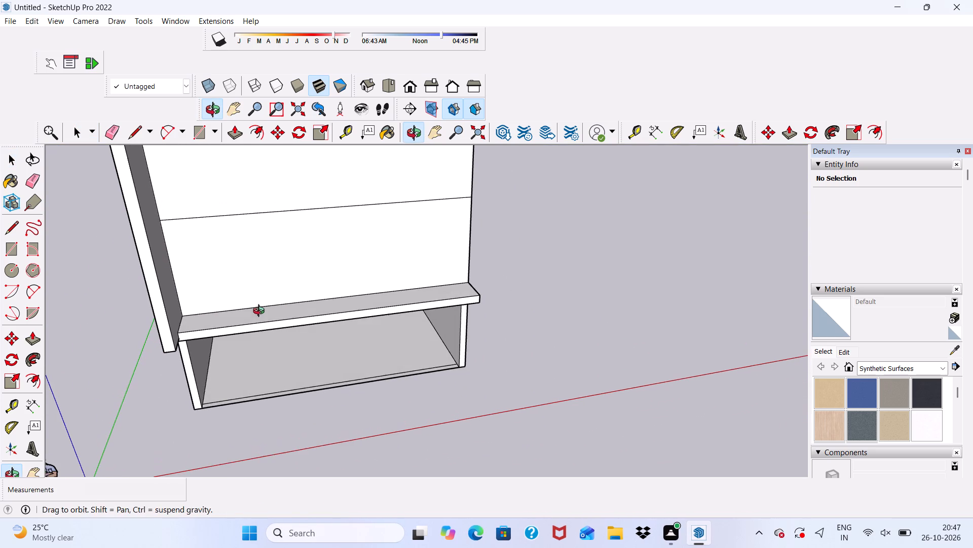
middle_drag(261, 312, 257, 310)
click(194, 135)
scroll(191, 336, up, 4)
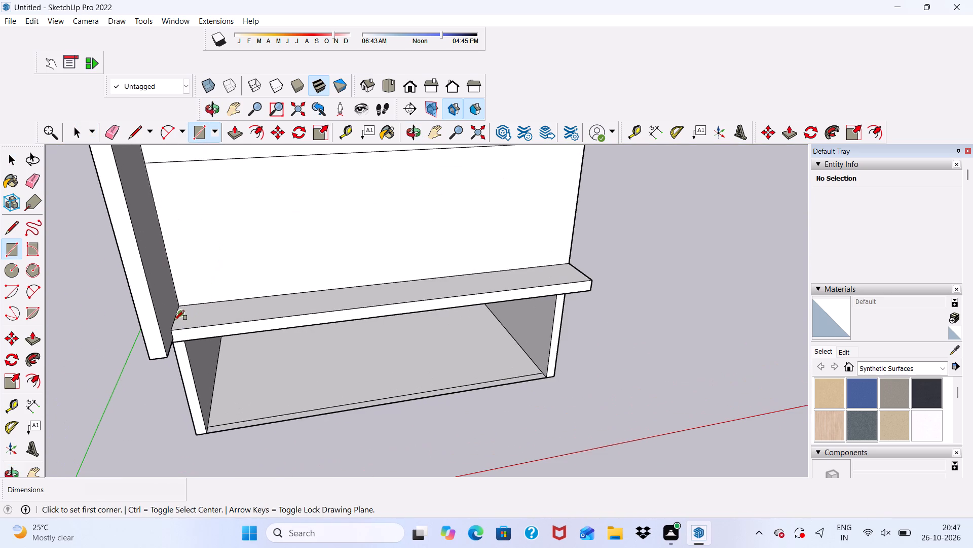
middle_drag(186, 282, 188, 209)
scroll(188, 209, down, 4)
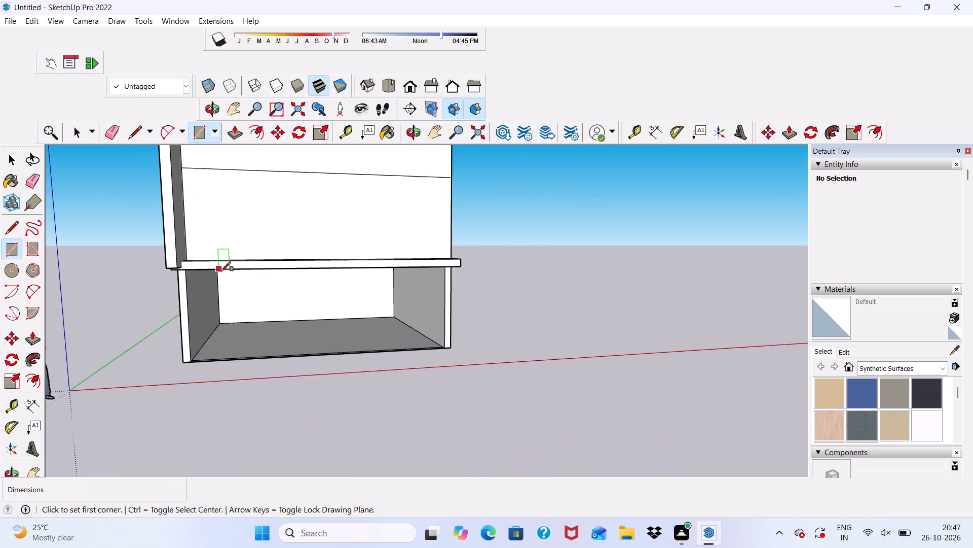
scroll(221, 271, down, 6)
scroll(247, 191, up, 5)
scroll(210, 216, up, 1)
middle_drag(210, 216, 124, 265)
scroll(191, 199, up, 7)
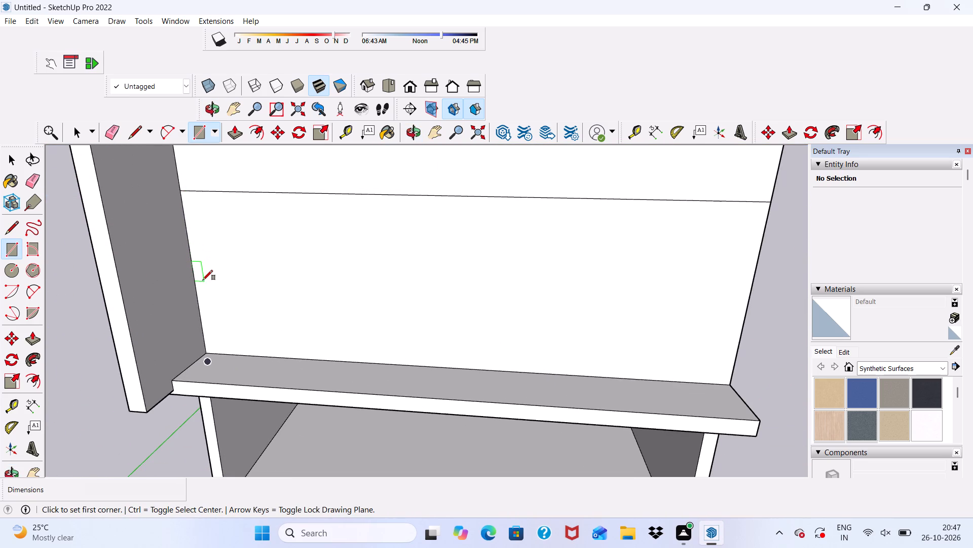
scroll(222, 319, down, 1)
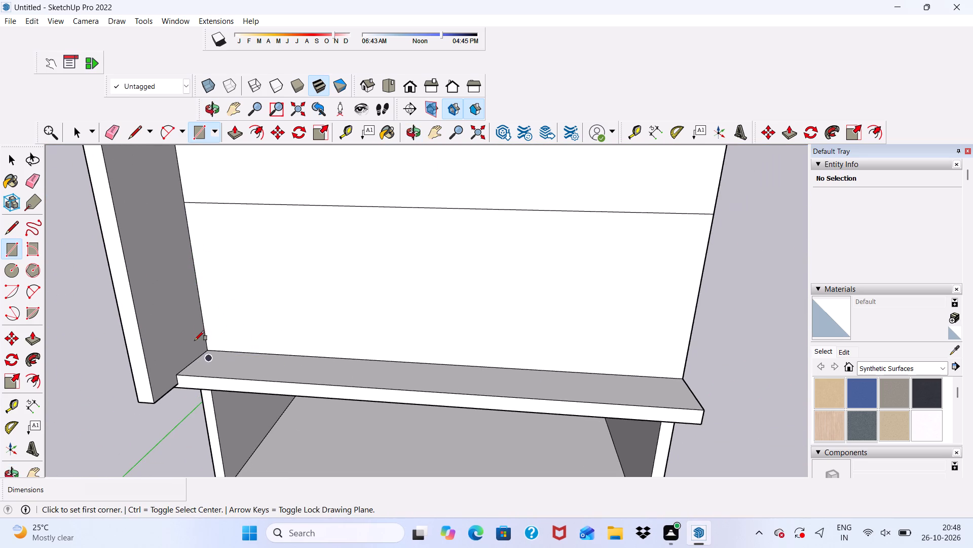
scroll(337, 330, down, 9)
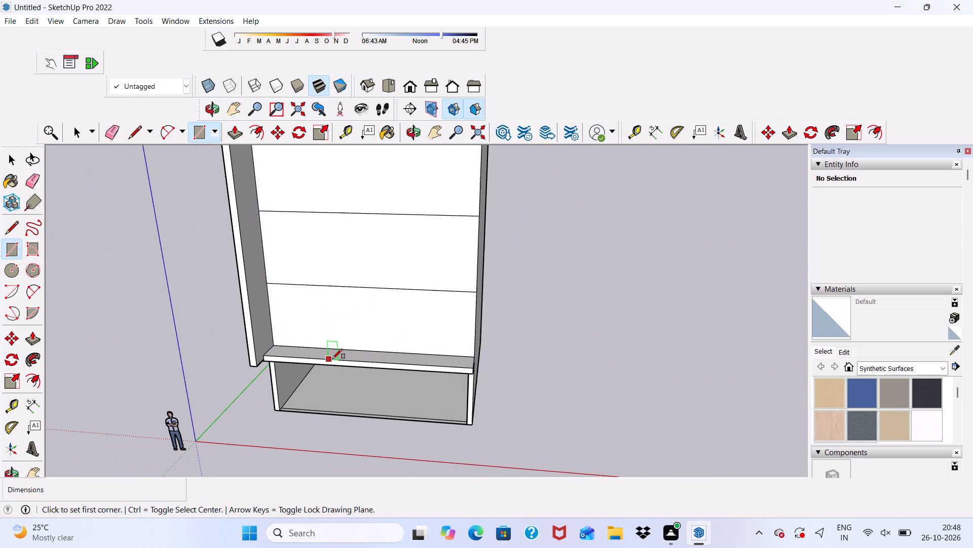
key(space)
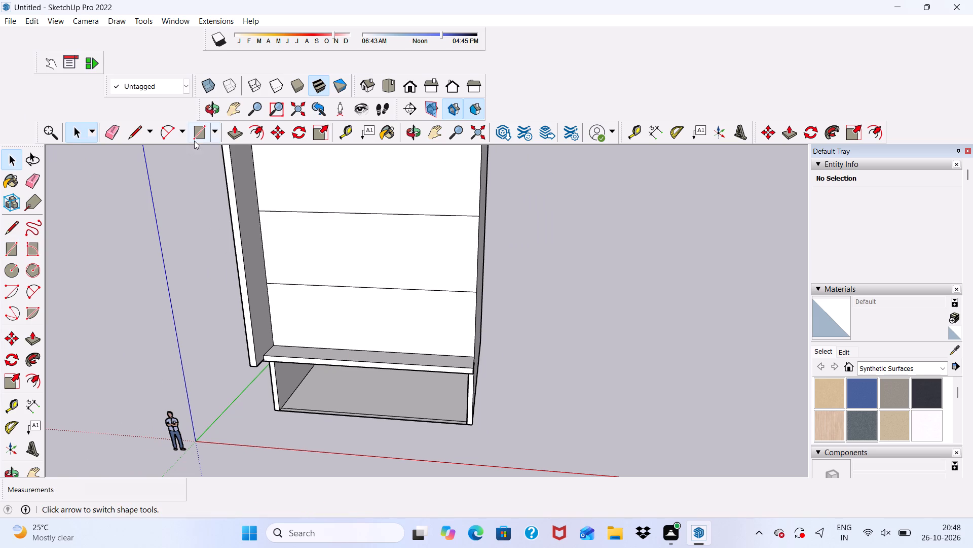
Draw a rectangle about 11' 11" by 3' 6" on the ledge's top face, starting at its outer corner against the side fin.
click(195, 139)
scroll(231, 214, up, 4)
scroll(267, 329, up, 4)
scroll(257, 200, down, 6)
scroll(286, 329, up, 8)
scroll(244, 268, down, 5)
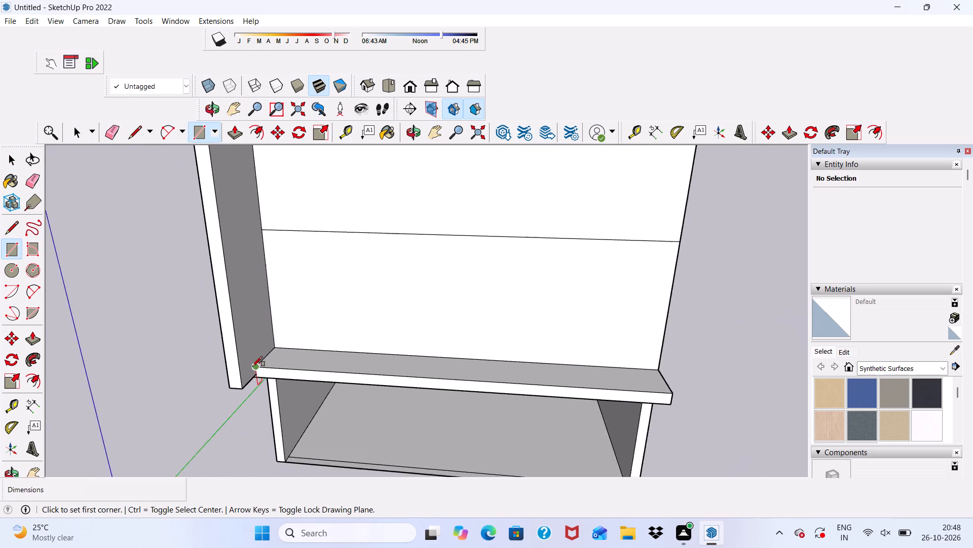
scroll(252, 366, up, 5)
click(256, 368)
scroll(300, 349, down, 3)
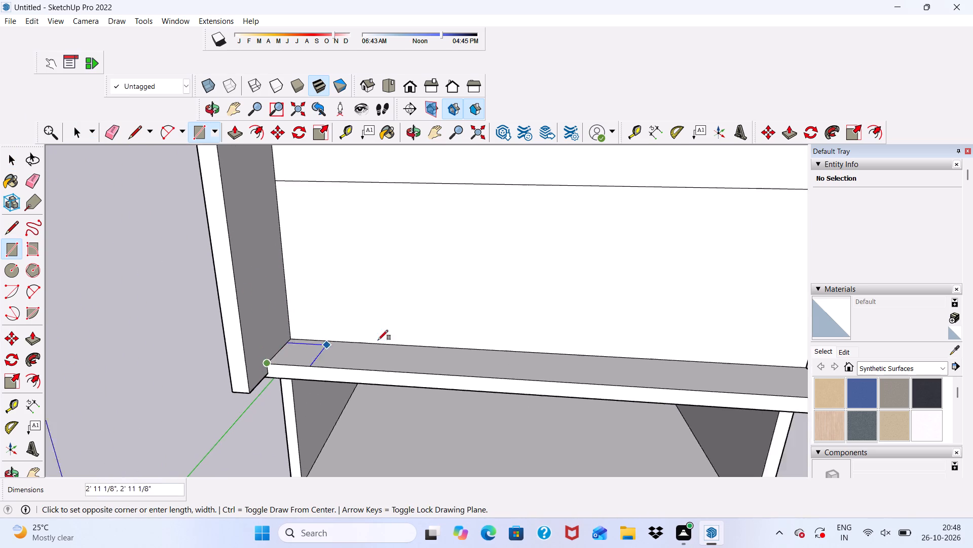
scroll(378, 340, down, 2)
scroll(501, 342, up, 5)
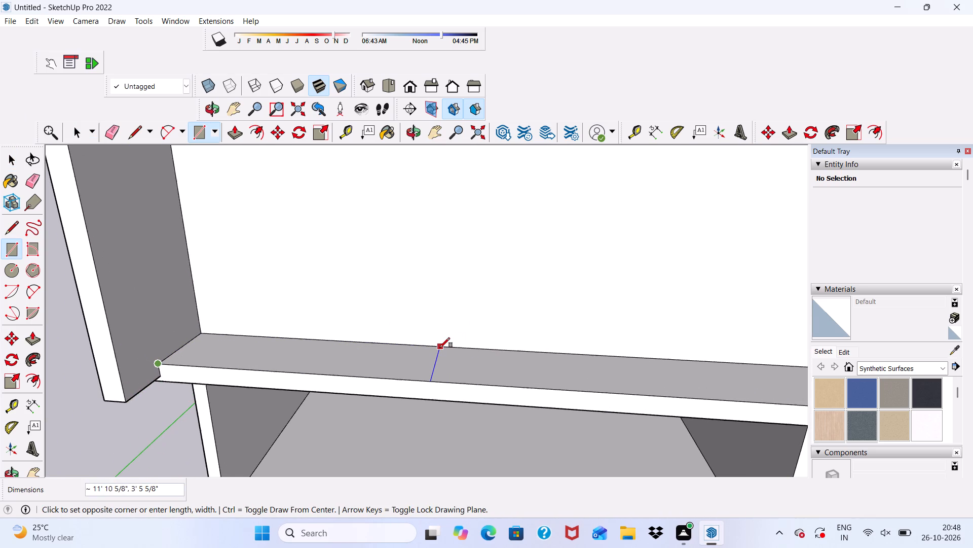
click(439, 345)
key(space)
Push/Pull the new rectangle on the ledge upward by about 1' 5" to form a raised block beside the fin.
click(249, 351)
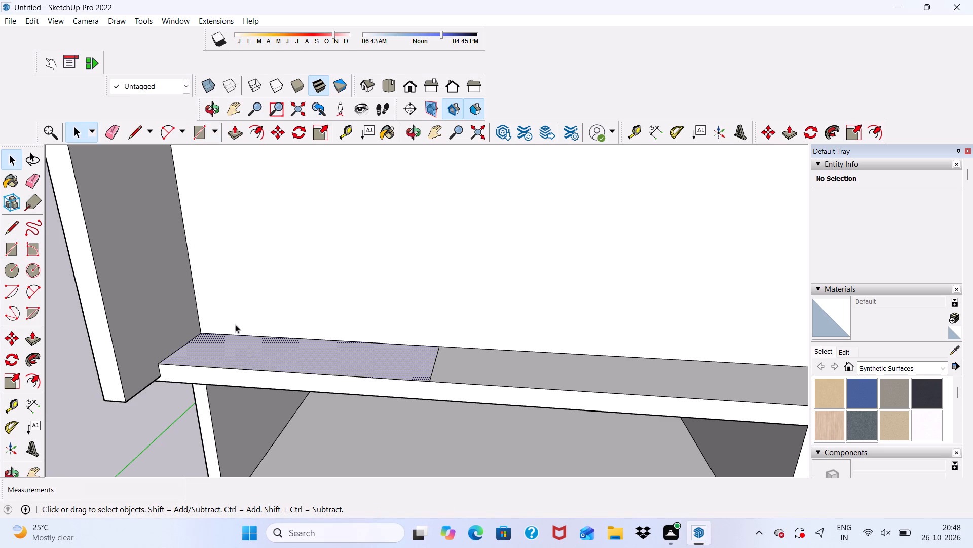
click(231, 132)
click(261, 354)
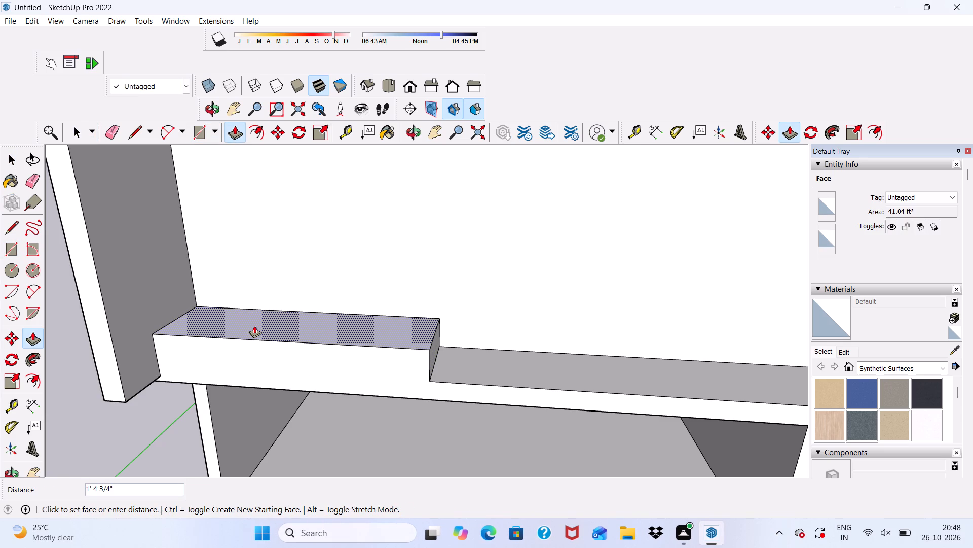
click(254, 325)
Examine the raised block on the ledge and its junction with the side fin from the front and above.
scroll(213, 325, down, 10)
middle_drag(318, 326, 295, 265)
scroll(253, 310, up, 6)
scroll(229, 292, down, 5)
middle_drag(201, 299, 210, 337)
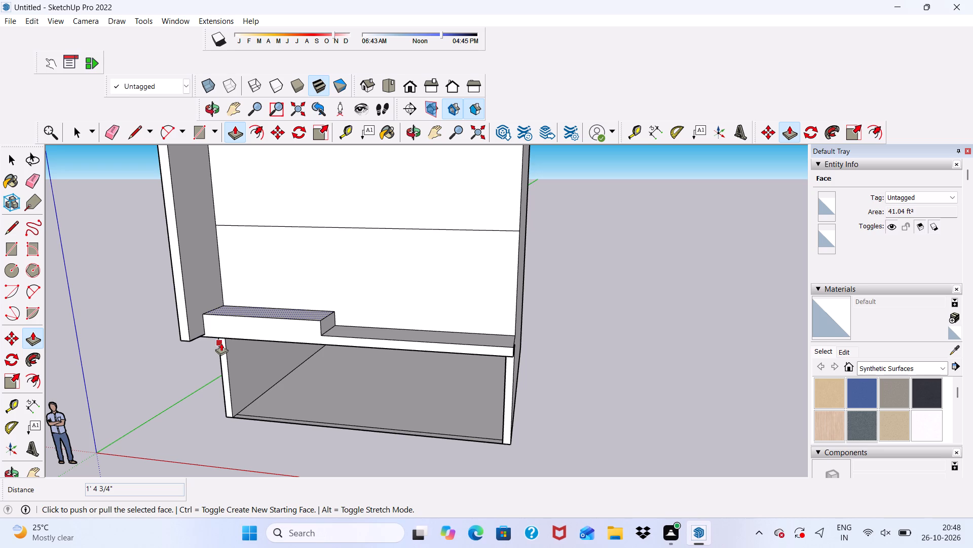
scroll(201, 234, down, 3)
scroll(205, 314, up, 11)
scroll(224, 276, down, 4)
middle_drag(236, 275, 251, 327)
scroll(241, 303, up, 5)
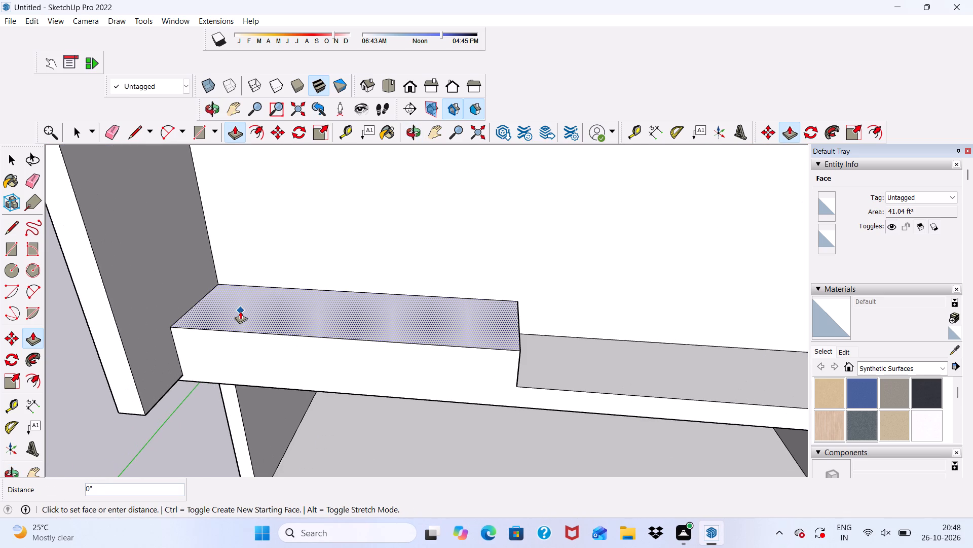
click(240, 311)
click(238, 306)
scroll(235, 342, down, 9)
middle_drag(295, 356, 294, 287)
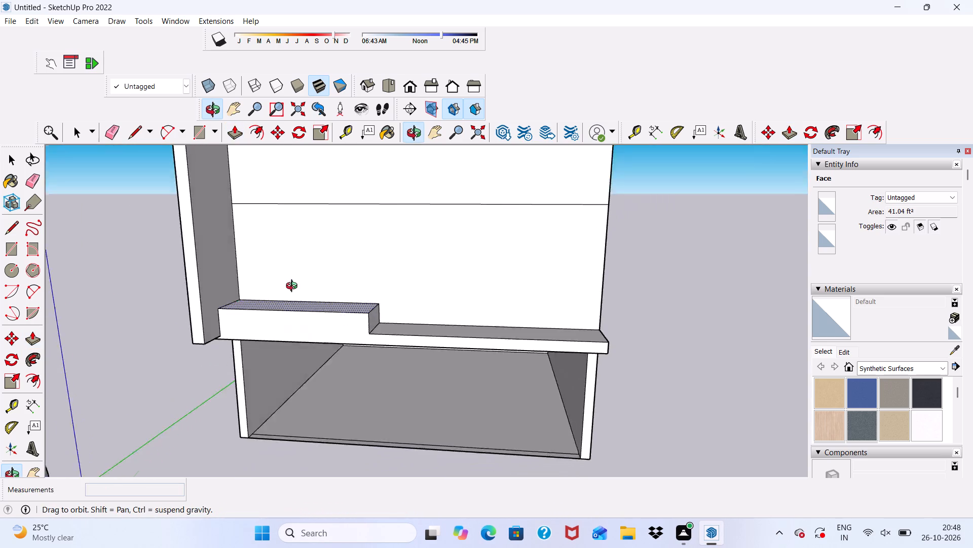
middle_drag(294, 287, 294, 280)
scroll(294, 280, up, 1)
key(space)
scroll(294, 280, down, 4)
scroll(294, 287, up, 1)
scroll(288, 301, down, 5)
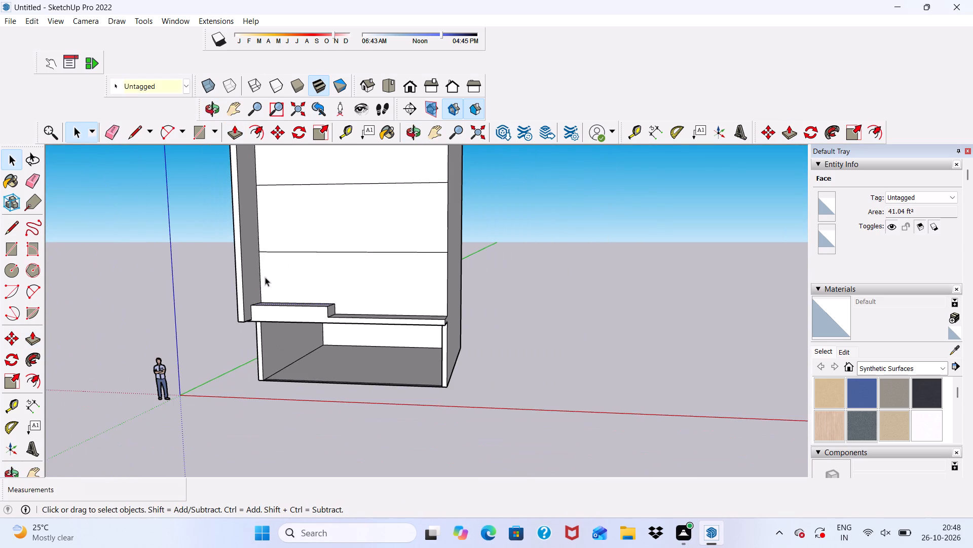
scroll(265, 277, down, 1)
middle_drag(265, 277, 281, 339)
scroll(276, 295, up, 5)
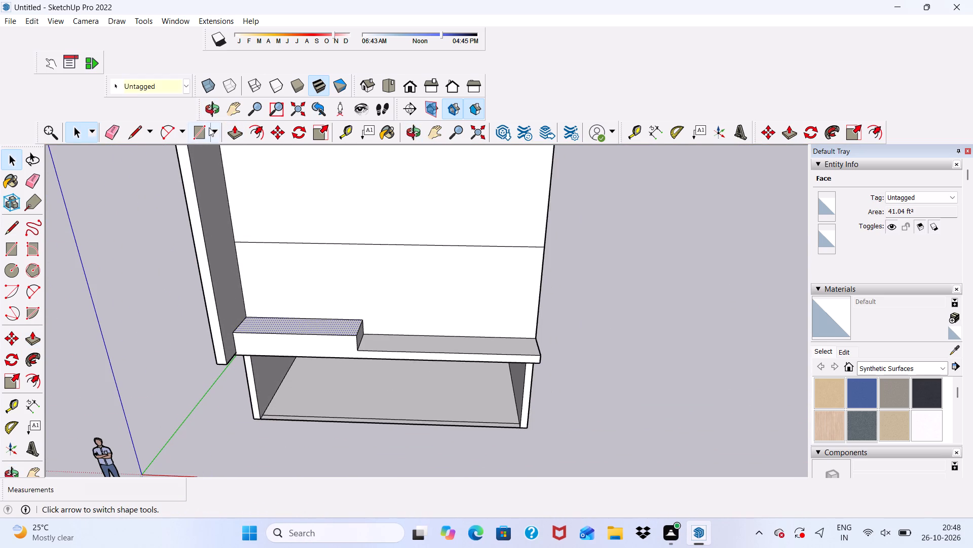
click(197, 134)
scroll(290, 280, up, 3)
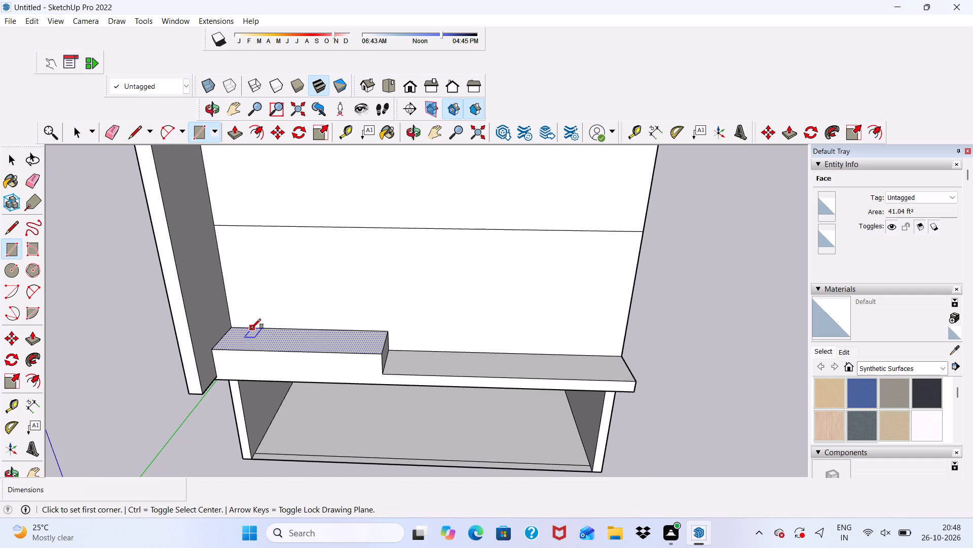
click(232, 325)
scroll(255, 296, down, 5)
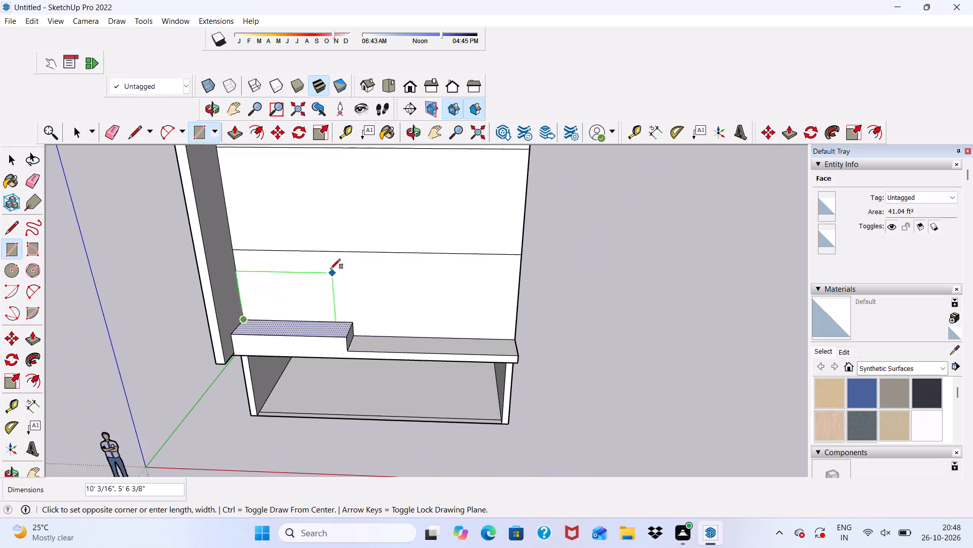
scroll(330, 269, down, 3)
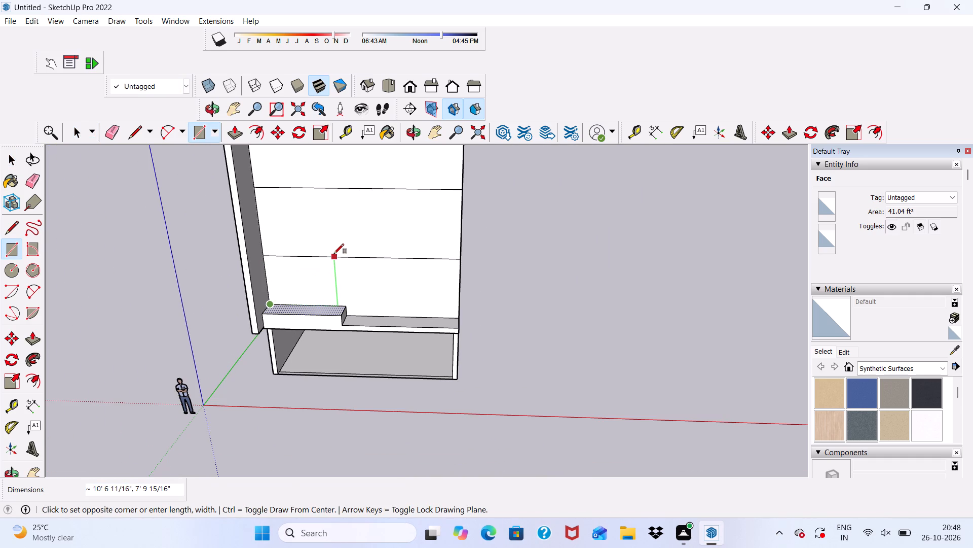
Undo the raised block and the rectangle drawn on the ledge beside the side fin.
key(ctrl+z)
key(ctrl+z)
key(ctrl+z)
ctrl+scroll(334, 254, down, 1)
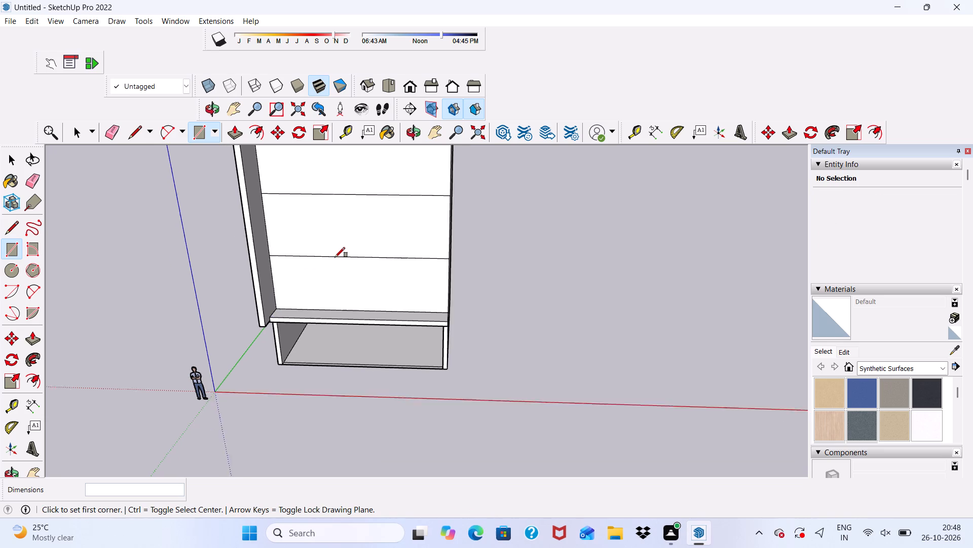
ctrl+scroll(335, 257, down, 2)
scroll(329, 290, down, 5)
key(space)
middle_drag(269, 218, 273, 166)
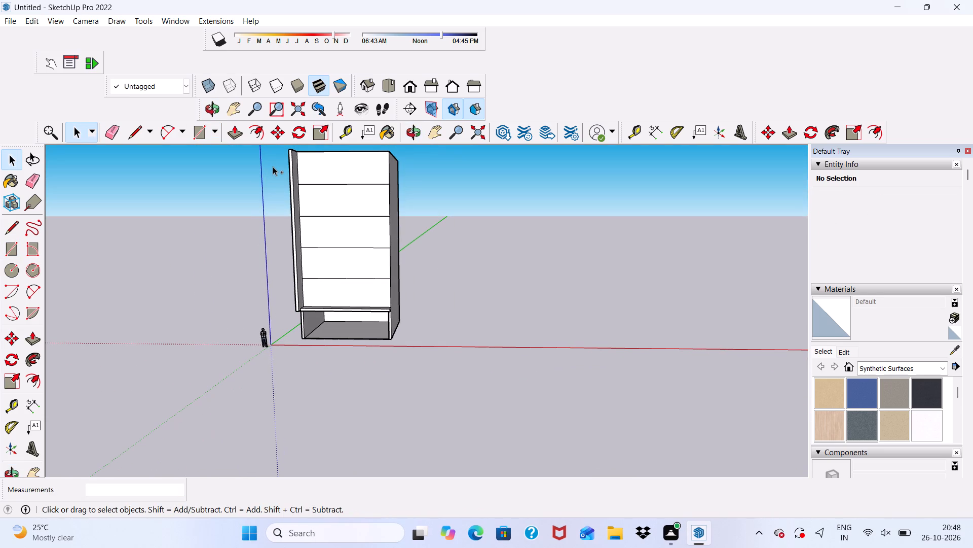
Undo the ledge's added thickness and depth, and the vertical side fin together with its strip outline.
key(ctrl+z)
key(ctrl+z)
key(ctrl+z)
key(ctrl+z)
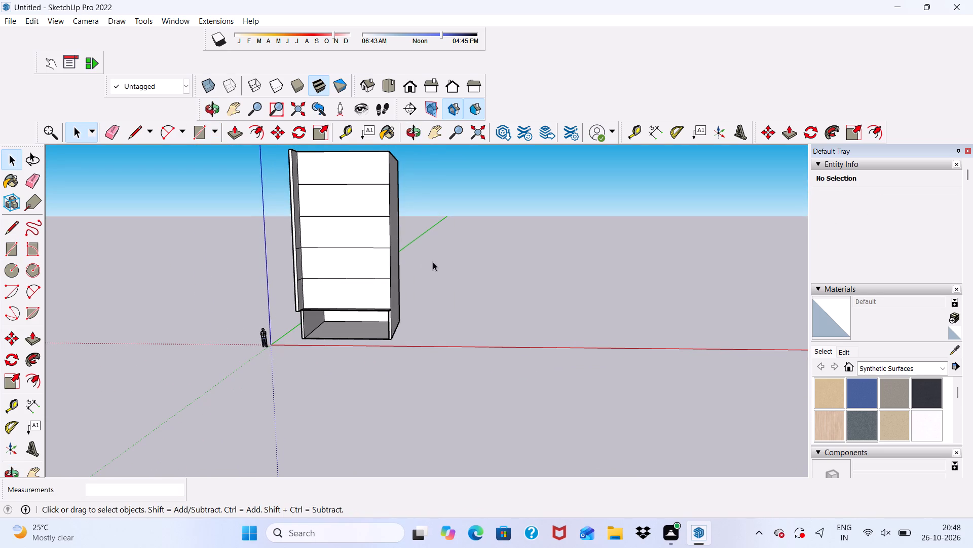
key(ctrl+z)
key(ctrl+z)
key(ctrl+z)
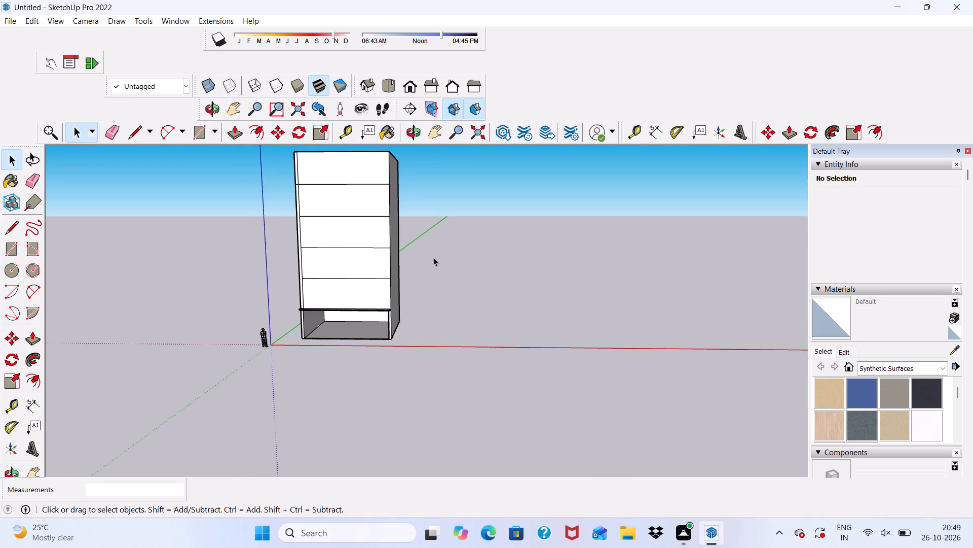
key(ctrl+z)
key(ctrl+z)
key(ctrl+z)
key(ctrl+z)
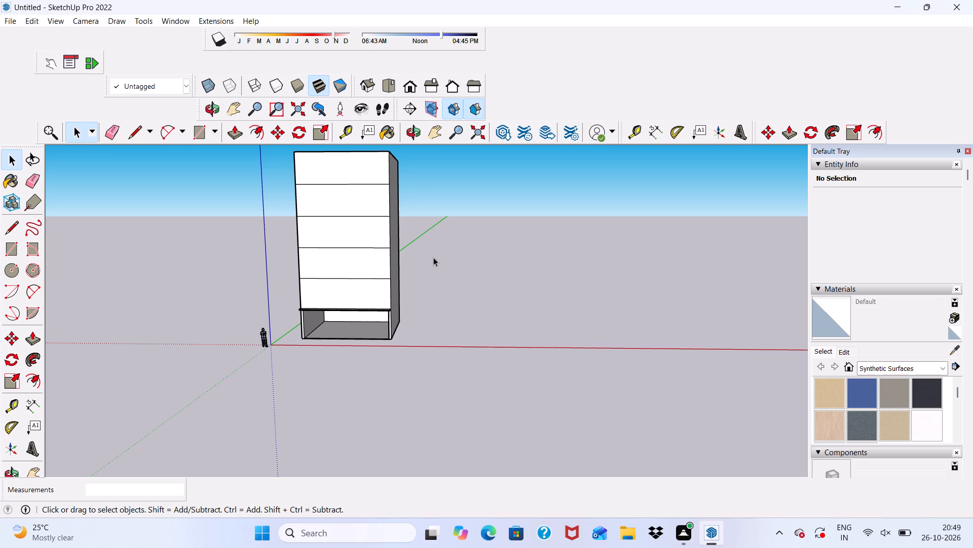
key(ctrl+z)
Undo the projecting ledge above the ground-floor opening and continue stepping back through the earlier edits.
click(433, 257)
key(ctrl+z)
key(ctrl+z)
key(ctrl+z)
key(ctrl+z)
key(ctrl+z)
key(ctrl+z)
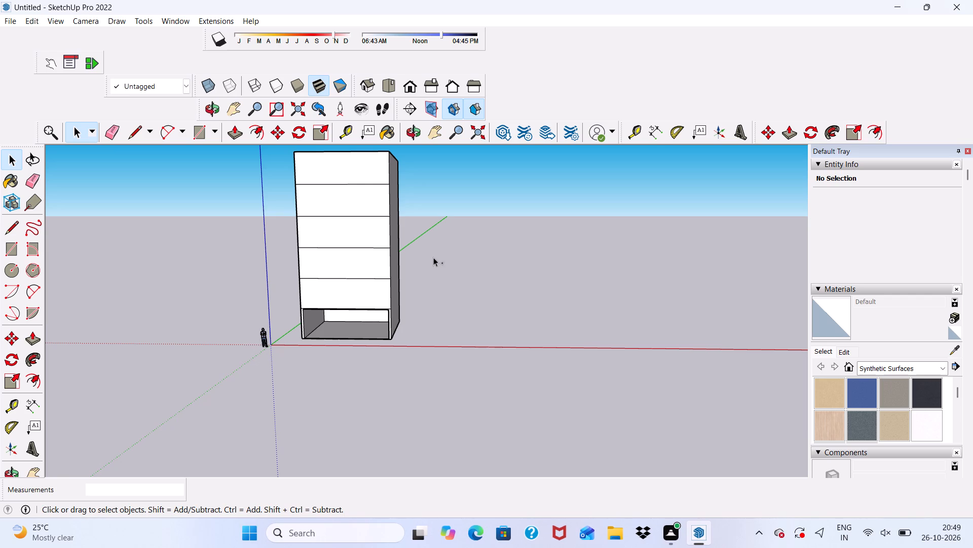
key(ctrl+z)
key(ctrl+z)
key(ctrl+z)
key(ctrl+z)
key(ctrl+z)
key(ctrl+z)
key(z)
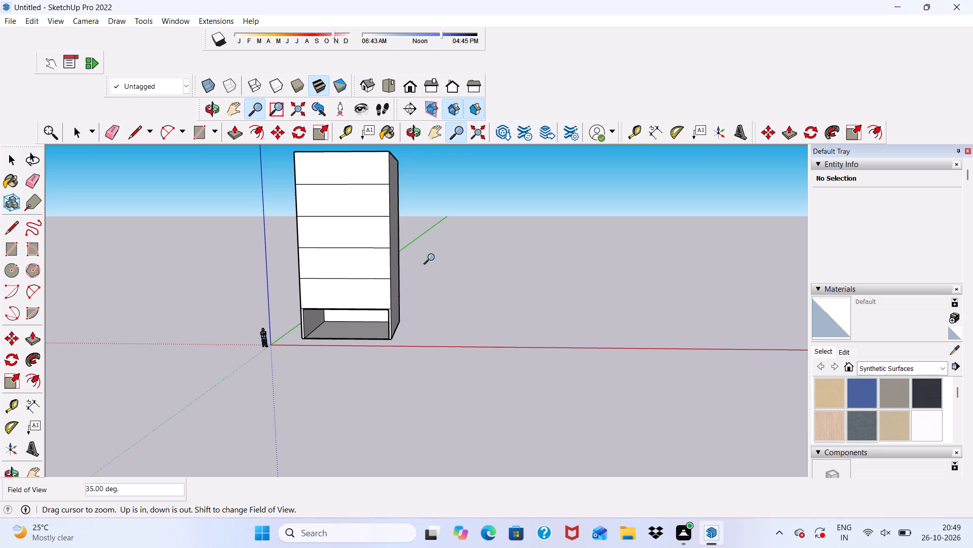
key(ctrl+z)
key(ctrl+z)
key(space)
scroll(429, 260, down, 5)
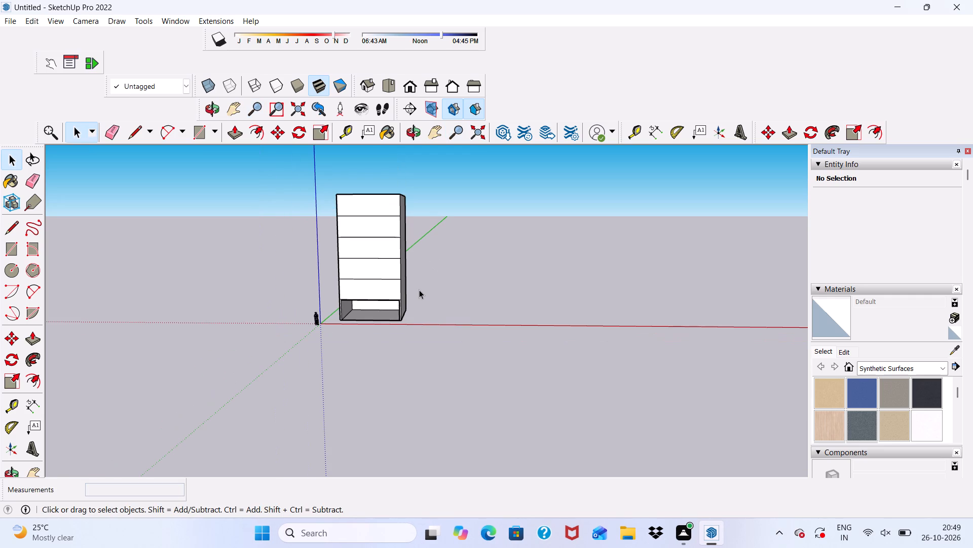
Undo the five upper storeys, going back to the open-front ground-floor block.
key(ctrl+z)
key(ctrl+z)
ctrl+scroll(393, 283, up, 5)
key(ctrl+z)
key(ctrl+z)
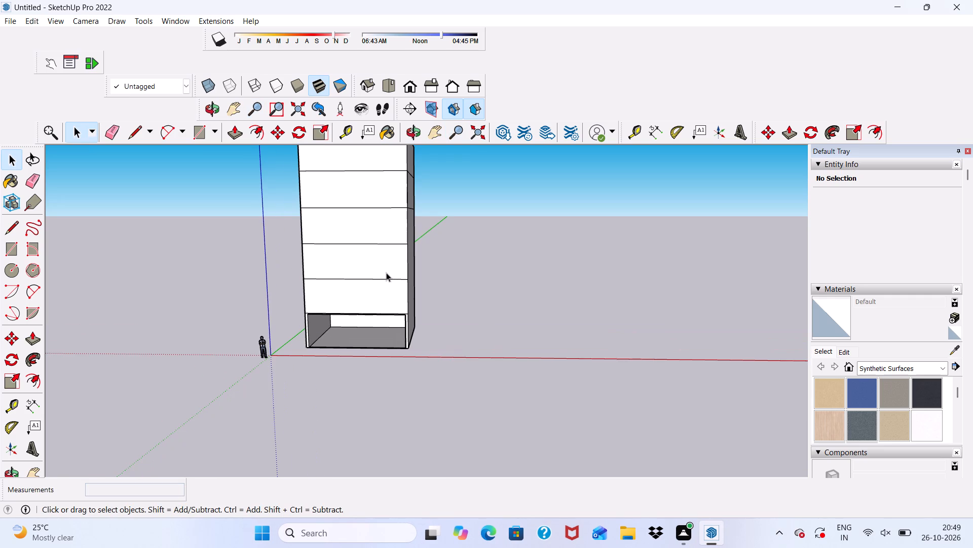
key(ctrl+z)
key(ctrl+z)
key(ctrl+z)
key(ctrl+z)
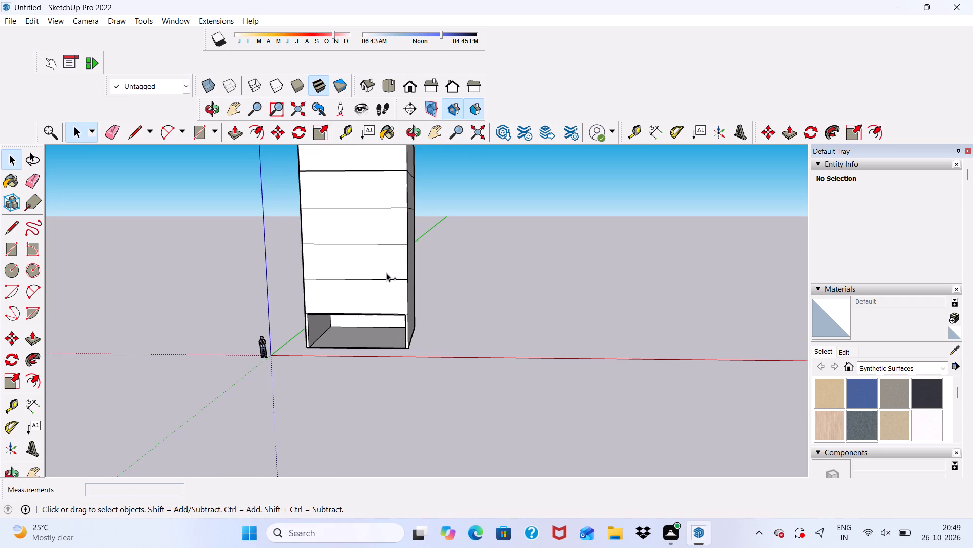
key(ctrl+z)
key(ctrl+z)
key(ctrl+z)
key(ctrl+z)
key(ctrl+z)
key(ctrl+z)
key(ctrl+z)
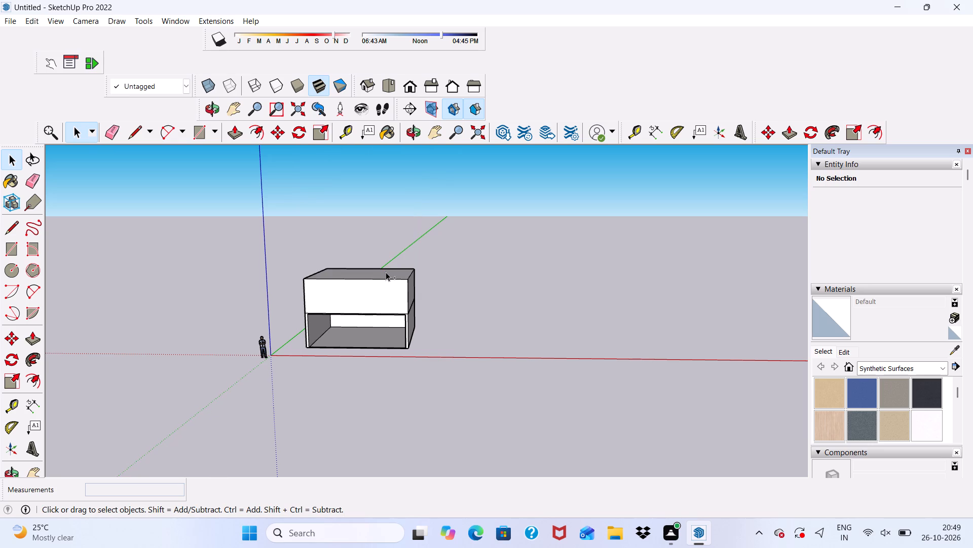
key(ctrl+z)
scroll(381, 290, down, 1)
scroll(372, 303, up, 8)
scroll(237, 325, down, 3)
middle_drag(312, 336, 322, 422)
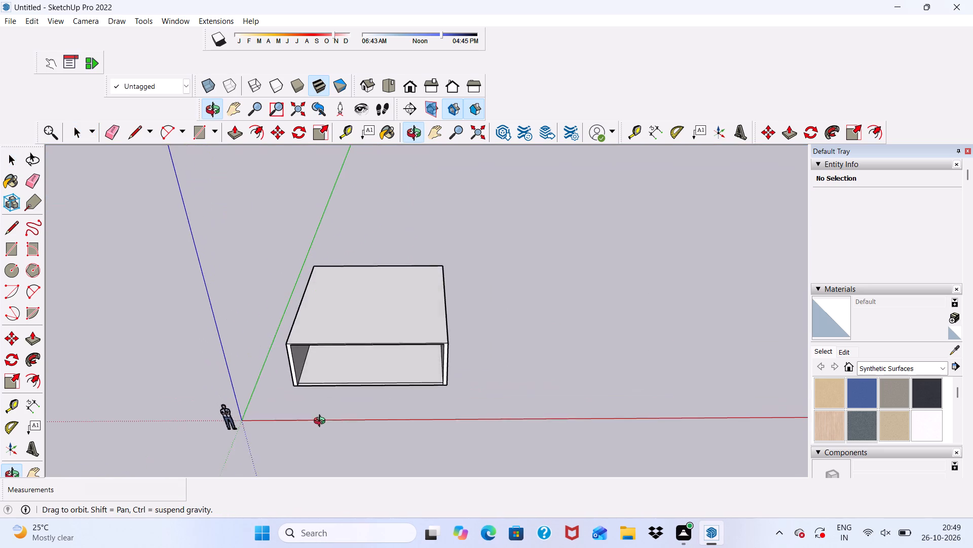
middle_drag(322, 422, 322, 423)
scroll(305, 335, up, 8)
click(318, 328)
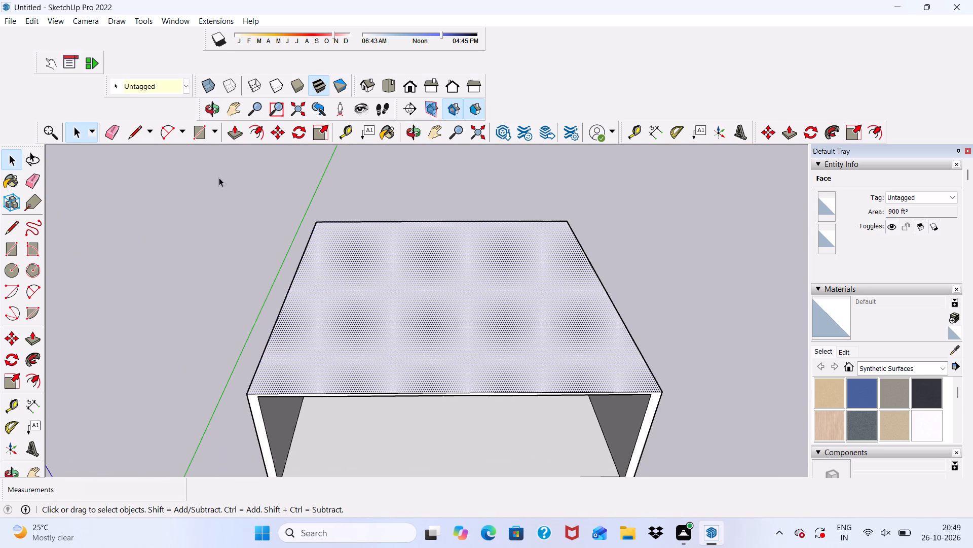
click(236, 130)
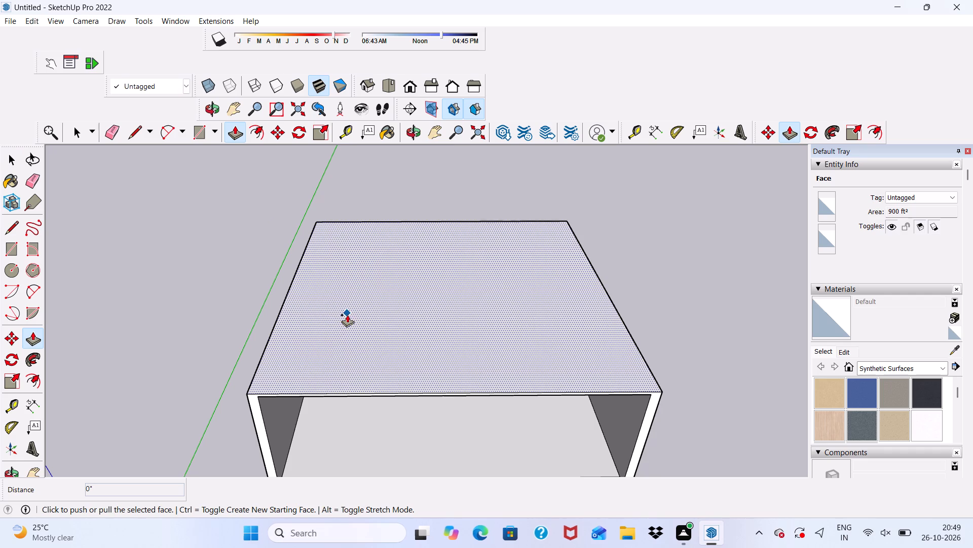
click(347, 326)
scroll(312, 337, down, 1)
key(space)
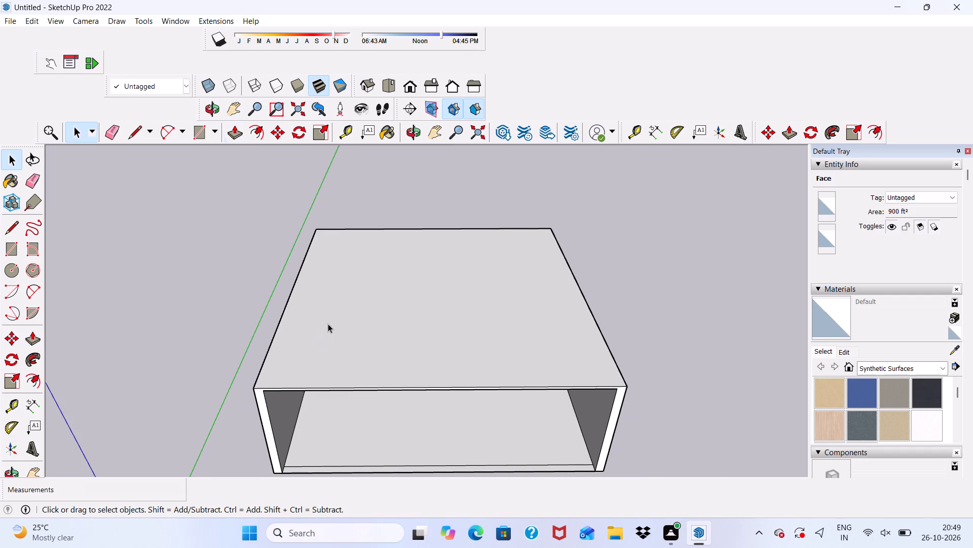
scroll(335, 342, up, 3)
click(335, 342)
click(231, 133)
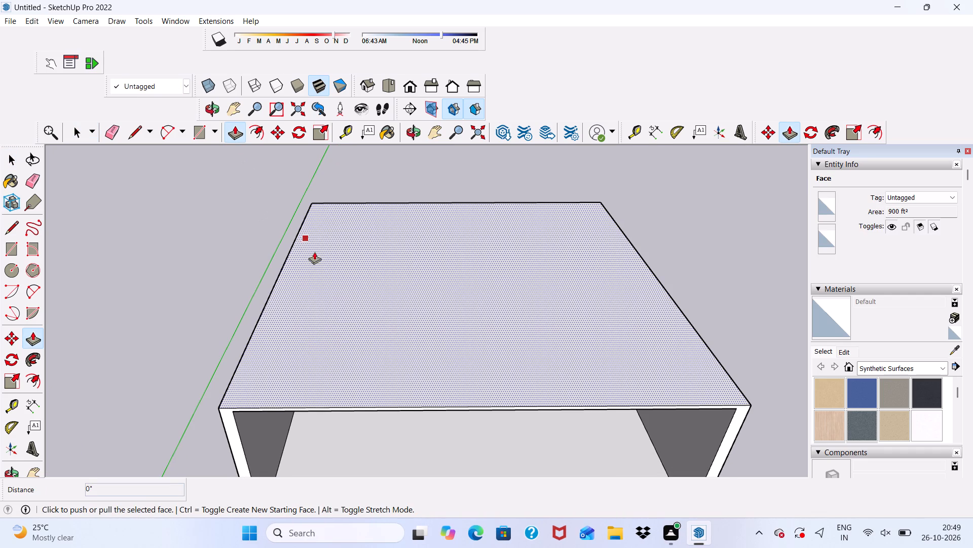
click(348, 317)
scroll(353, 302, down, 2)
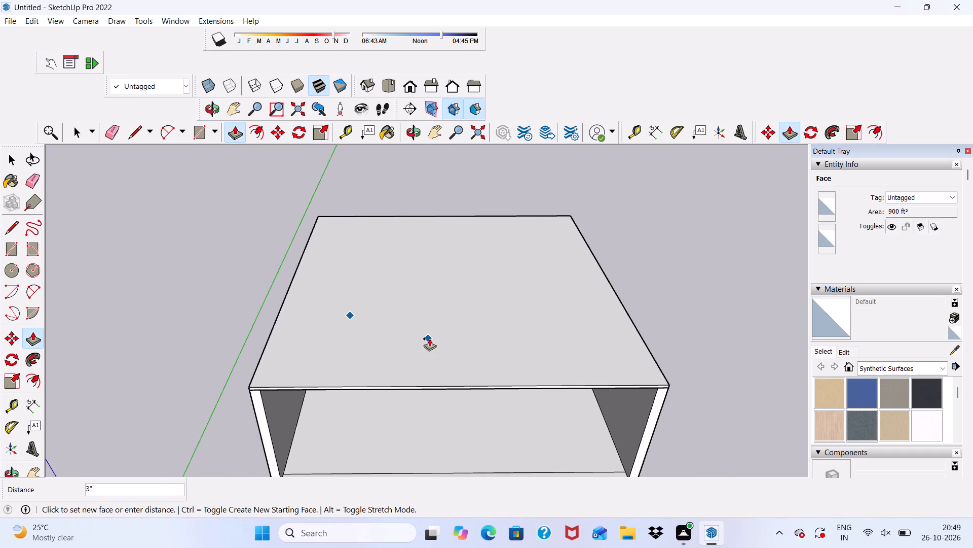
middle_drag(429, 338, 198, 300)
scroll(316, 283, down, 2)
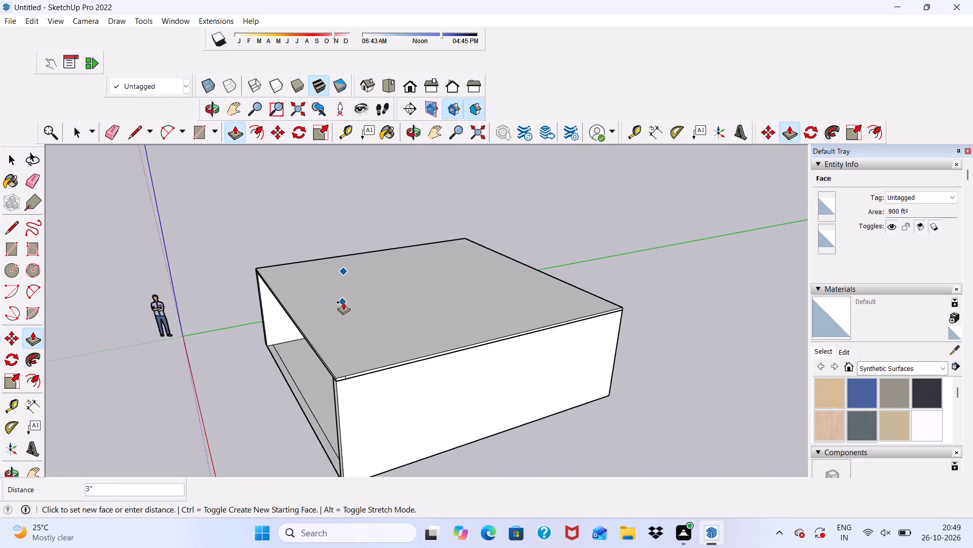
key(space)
Erase the short stray vertical edge on the roof slab's side face near the front corner.
click(343, 325)
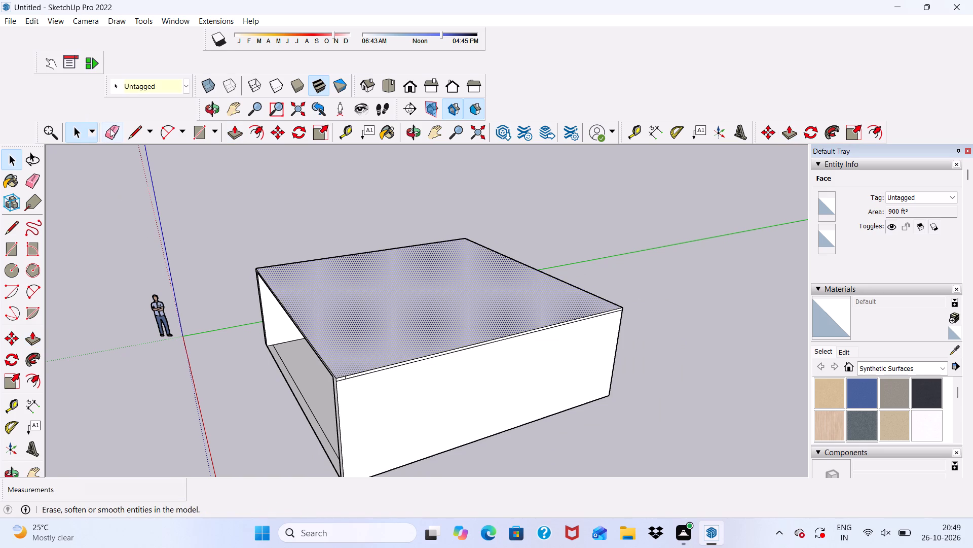
click(110, 128)
scroll(290, 345, up, 5)
scroll(363, 305, down, 6)
scroll(384, 381, up, 9)
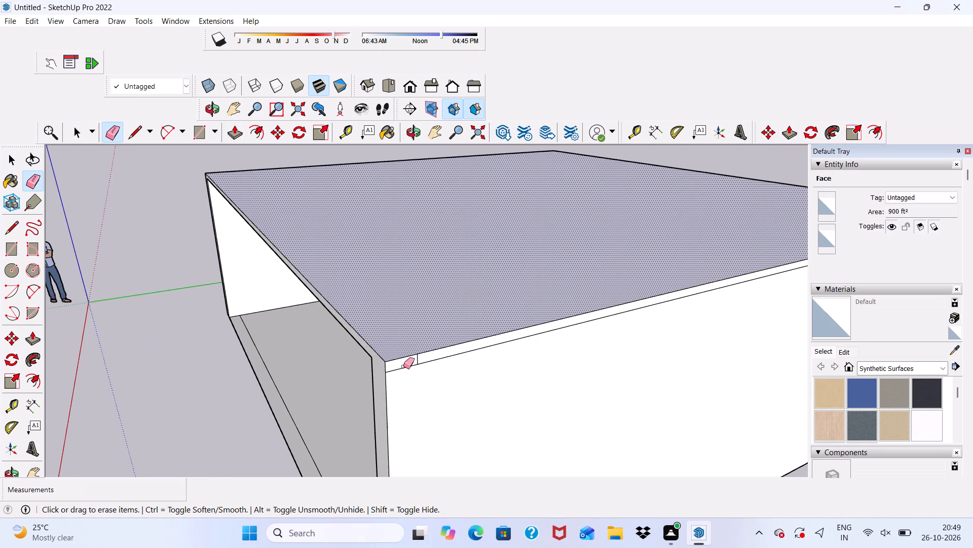
drag(406, 362, 426, 357)
Push/Pull the ground-floor block's roof face up 2' as a new band with its own starting face.
scroll(402, 337, down, 5)
middle_drag(320, 331, 485, 304)
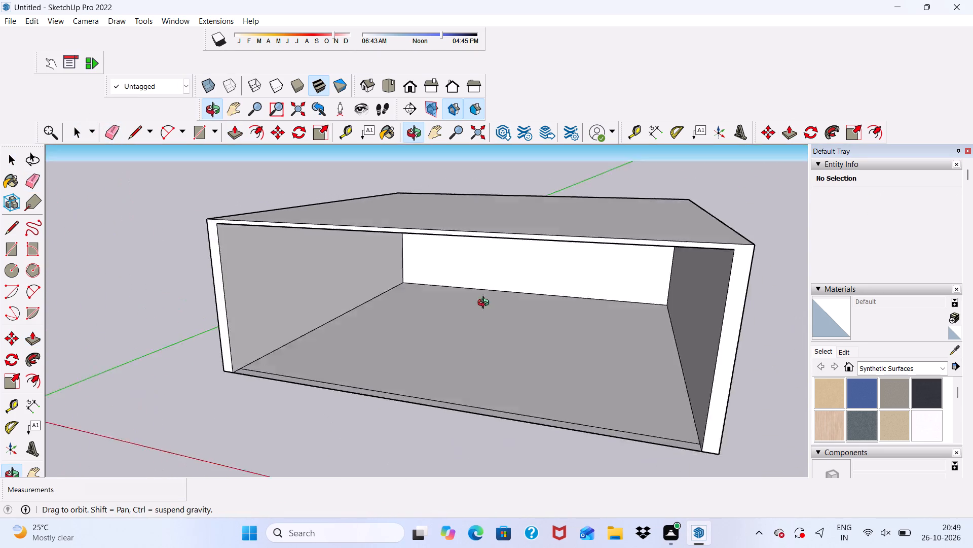
middle_drag(485, 304, 504, 302)
scroll(505, 294, up, 1)
scroll(214, 266, down, 3)
middle_drag(163, 286, 389, 278)
scroll(409, 230, up, 2)
key(space)
middle_drag(404, 225, 407, 283)
scroll(406, 284, up, 1)
click(387, 240)
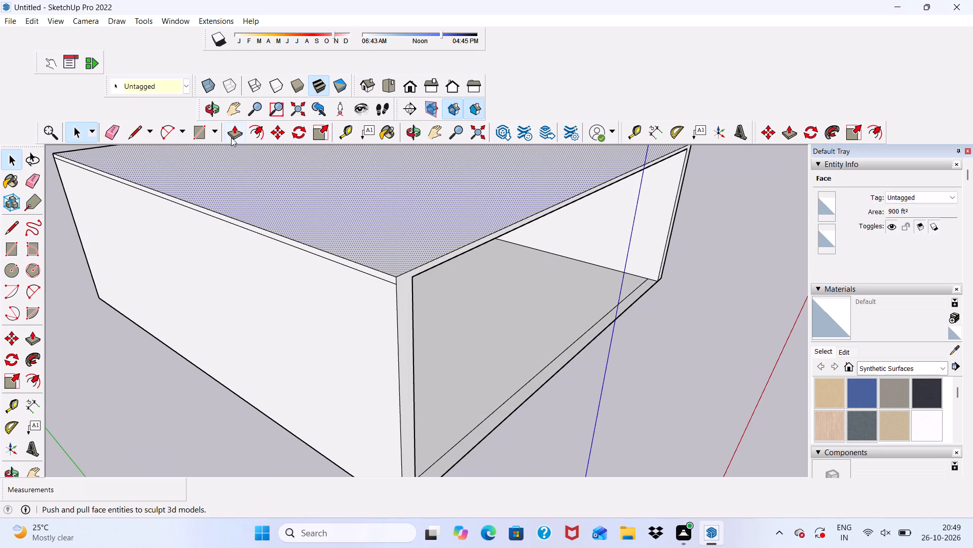
click(231, 137)
click(335, 230)
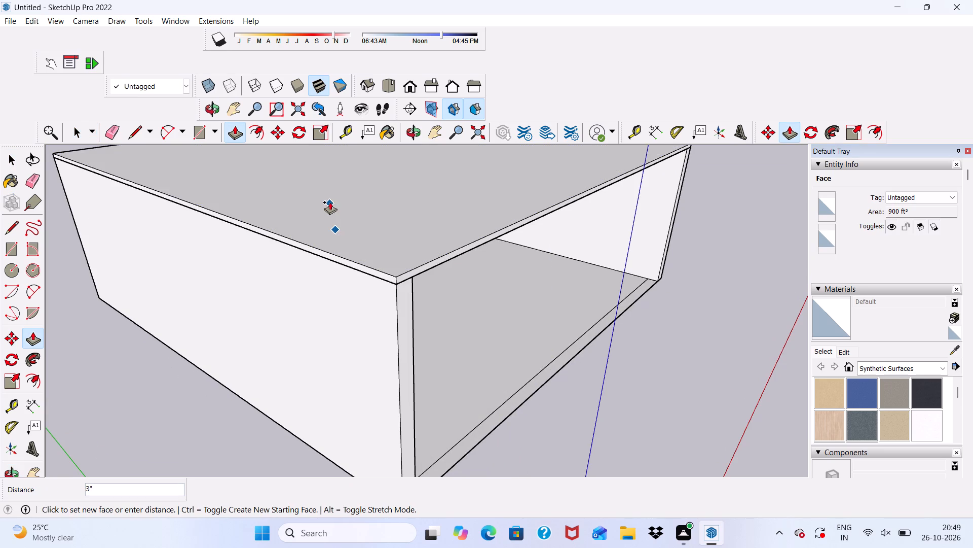
scroll(397, 231, down, 1)
scroll(333, 200, down, 2)
middle_drag(403, 203, 165, 203)
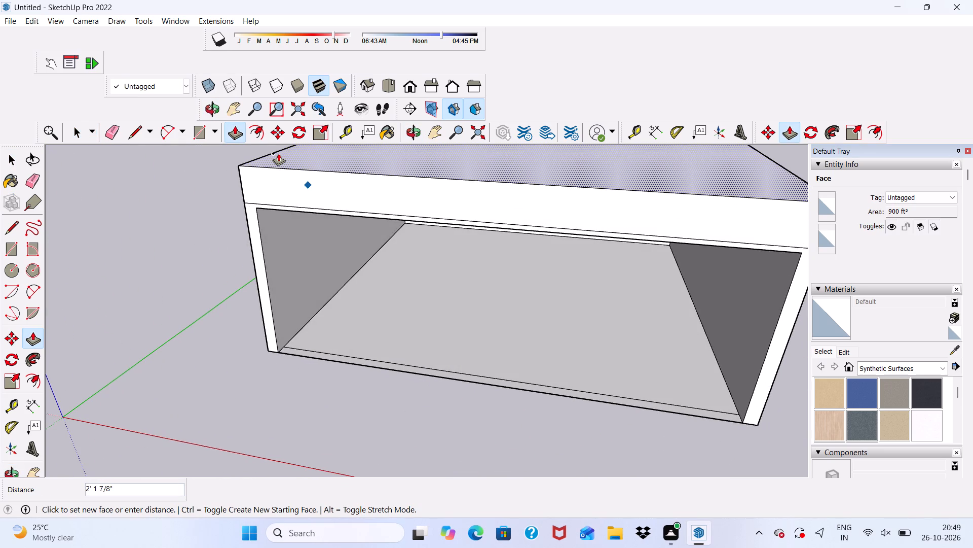
text(2')
key(Return)
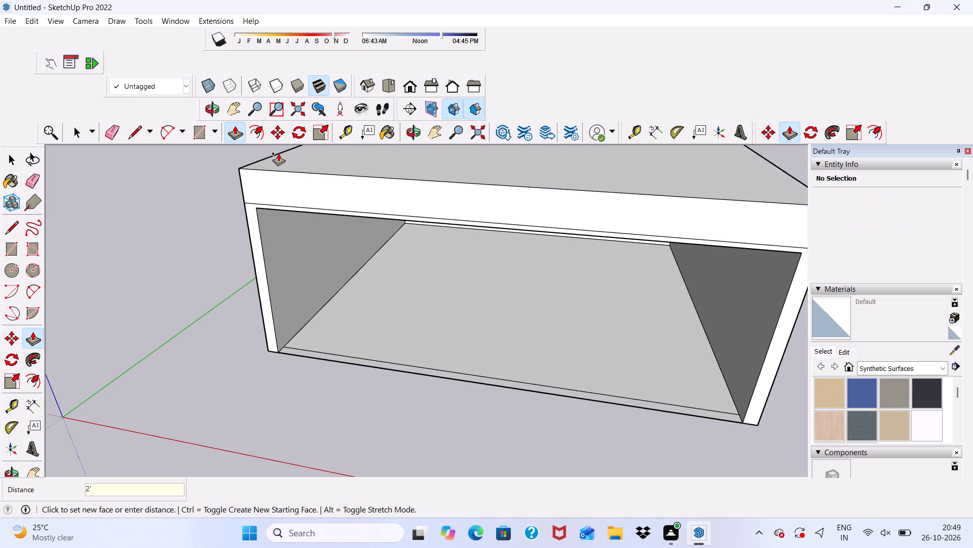
Push/Pull the top face of the 2' band up 10' to form the first upper storey.
scroll(278, 168, down, 11)
middle_drag(276, 253, 276, 216)
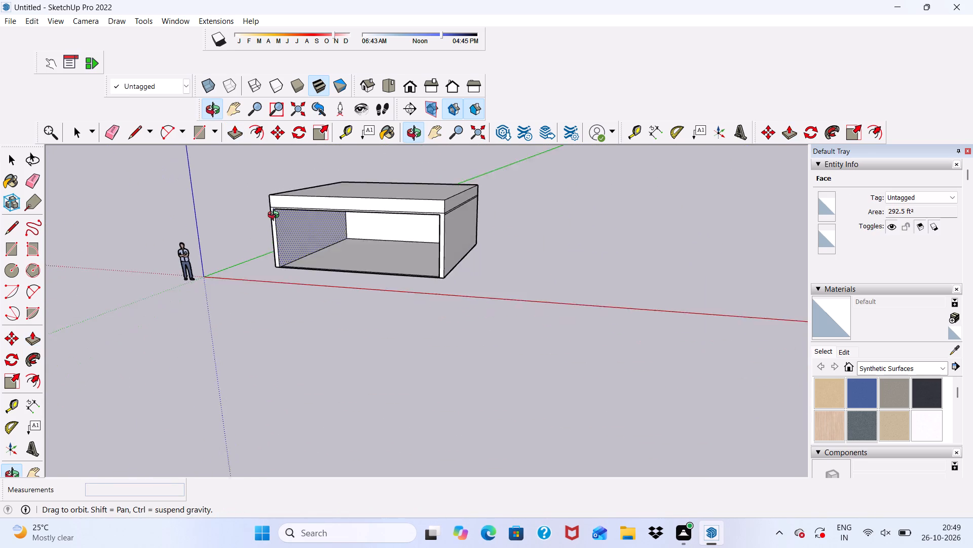
middle_drag(276, 216, 278, 205)
scroll(298, 189, up, 1)
scroll(298, 188, down, 3)
middle_drag(313, 208, 328, 318)
scroll(340, 220, up, 4)
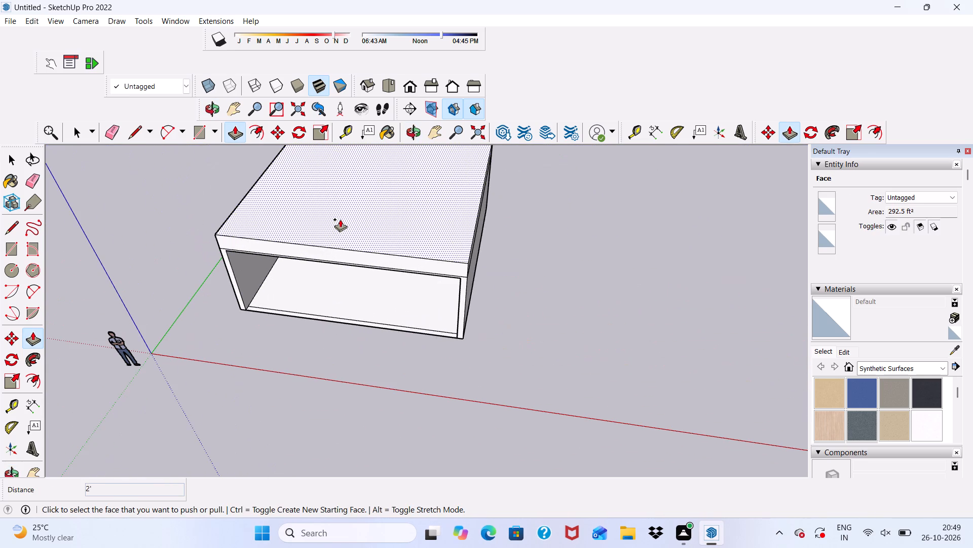
scroll(339, 225, down, 3)
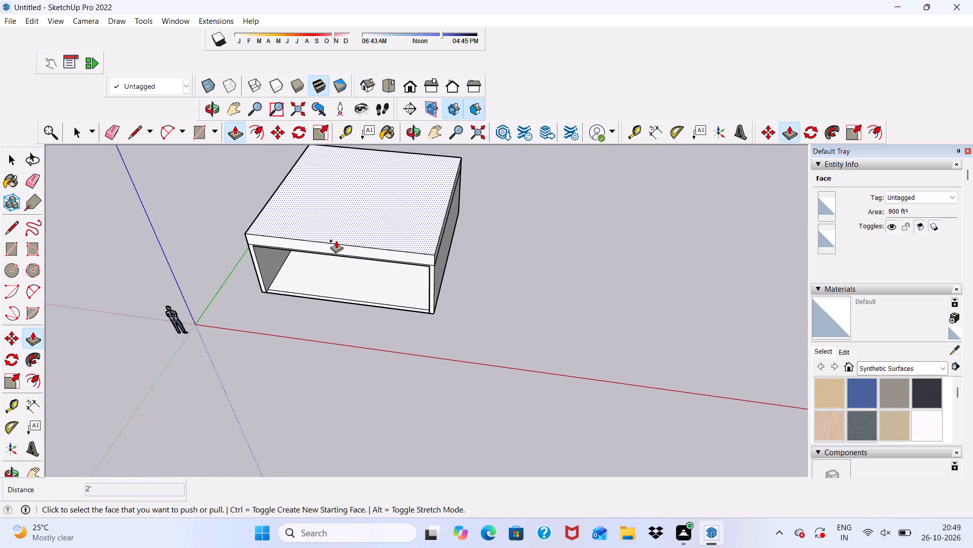
click(333, 226)
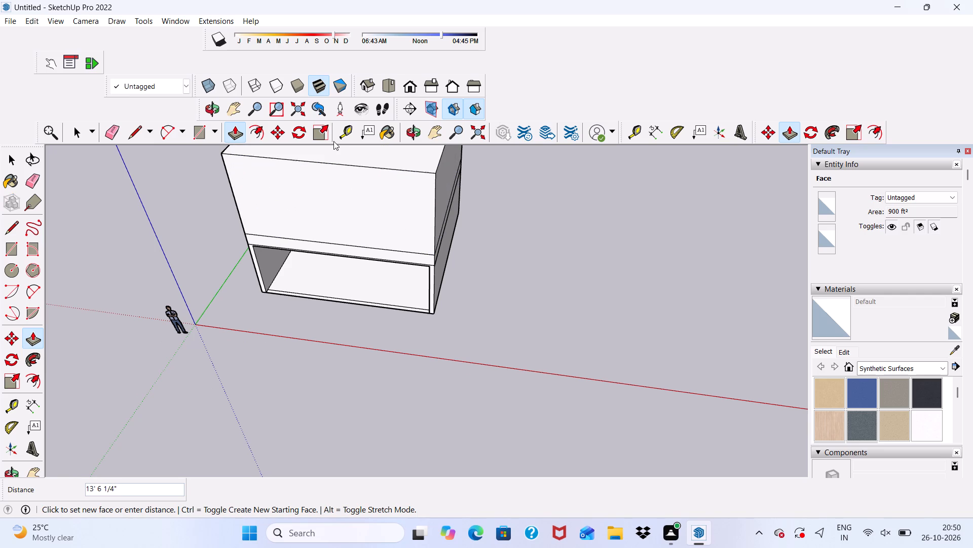
text(10')
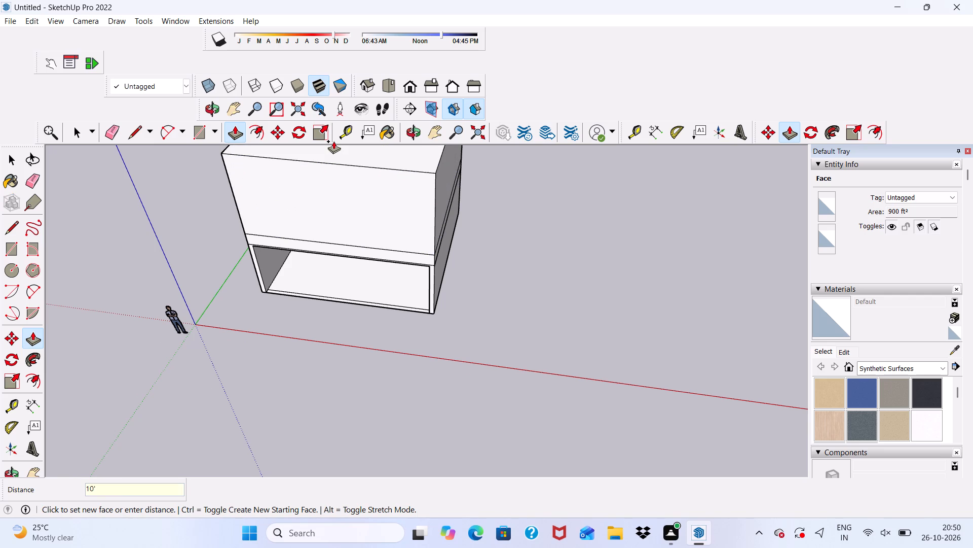
key(Return)
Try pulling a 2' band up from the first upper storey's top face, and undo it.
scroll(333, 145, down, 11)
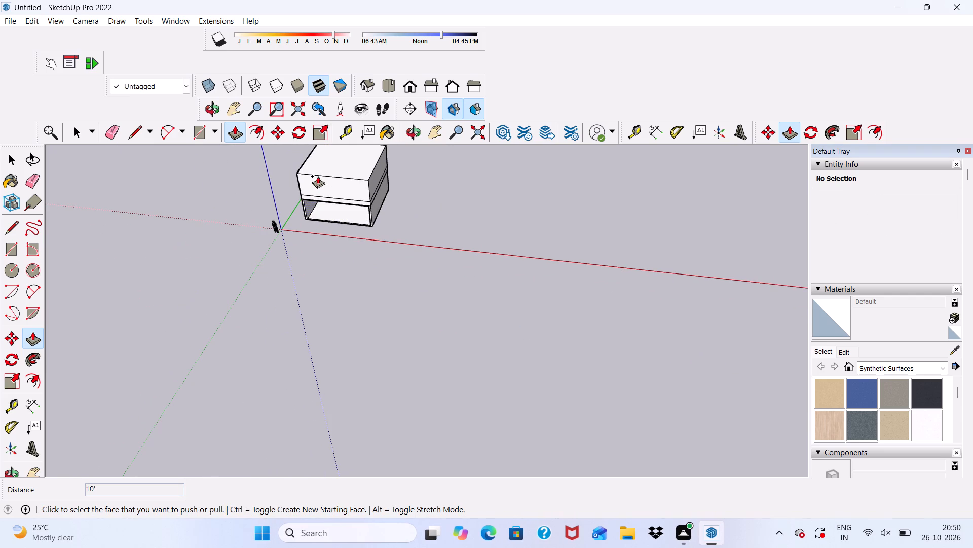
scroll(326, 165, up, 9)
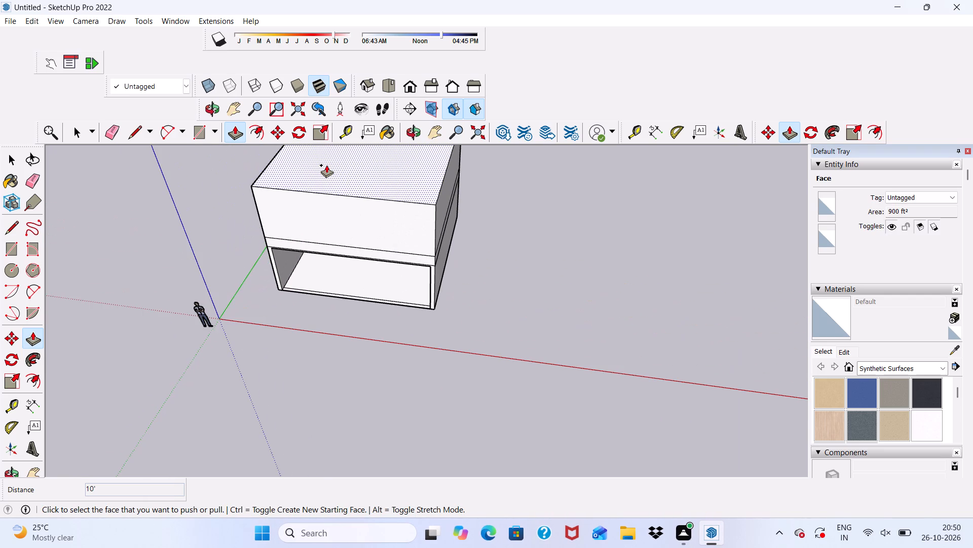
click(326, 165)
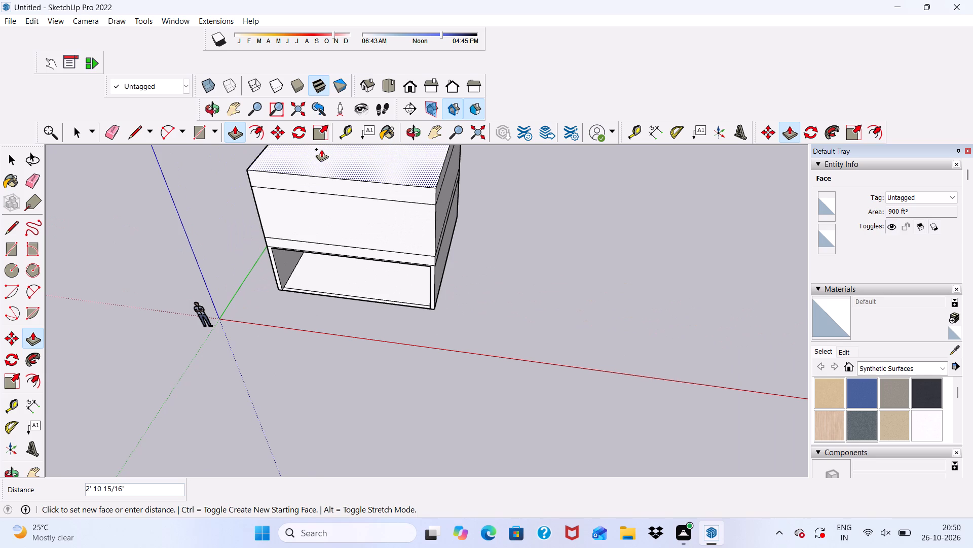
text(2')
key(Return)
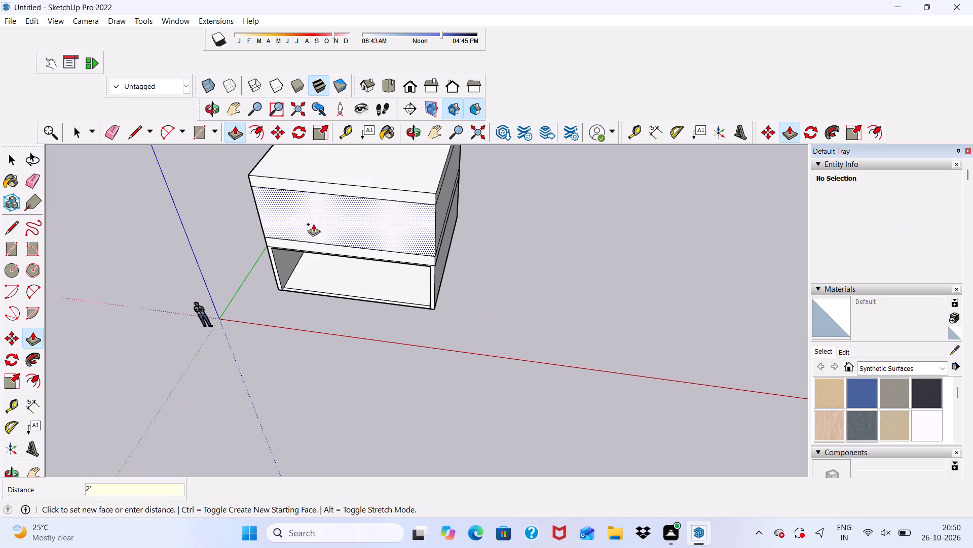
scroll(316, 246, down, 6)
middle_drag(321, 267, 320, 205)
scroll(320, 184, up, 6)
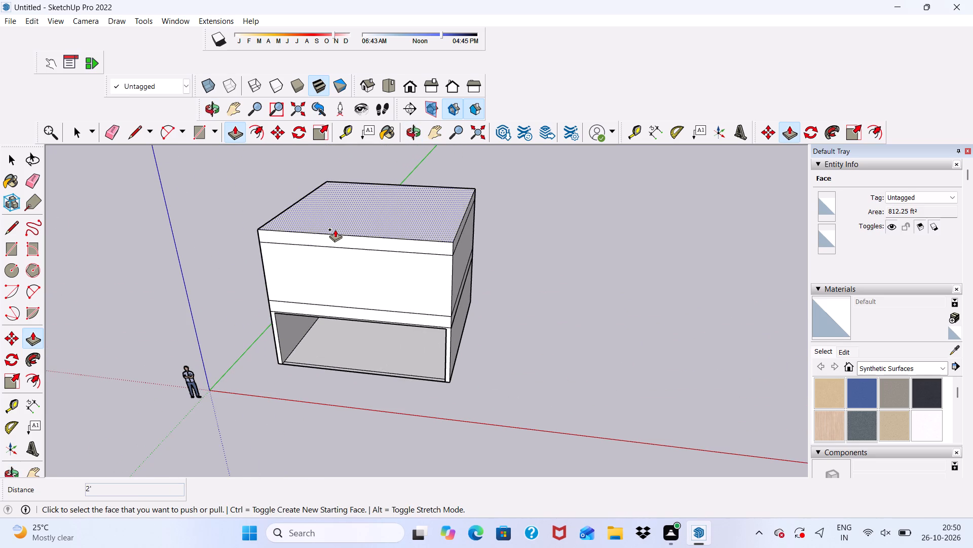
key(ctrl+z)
Push/Pull the first upper storey's top face up 1' as a separate floor band.
scroll(339, 219, up, 4)
click(334, 232)
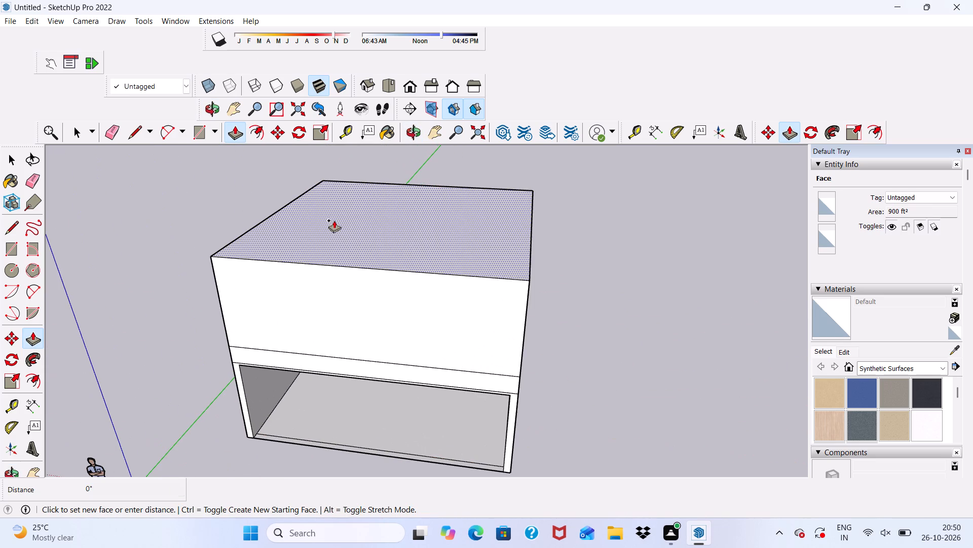
text(1')
key(Return)
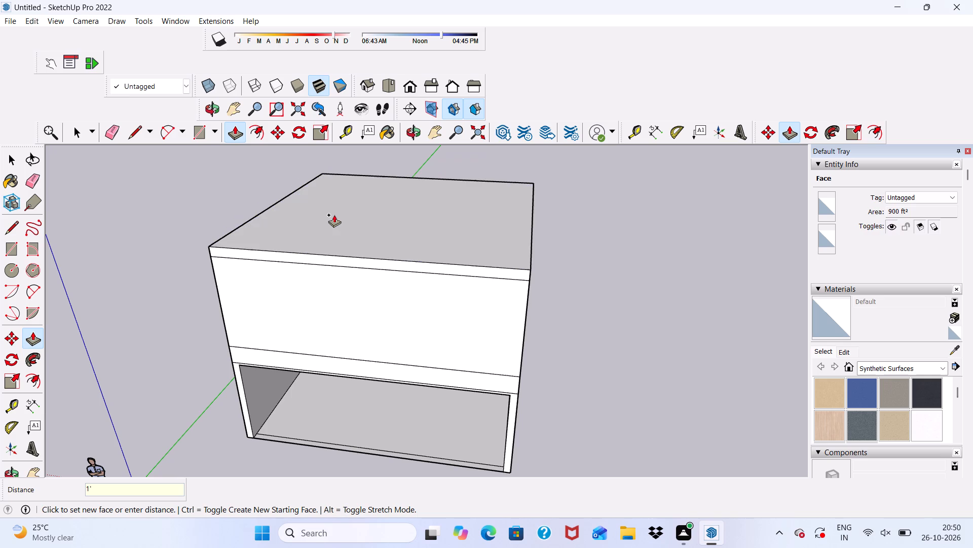
Push/Pull the top face of the 1' band up 10' to form the second upper storey.
scroll(363, 276, down, 5)
scroll(355, 298, up, 6)
scroll(354, 316, down, 7)
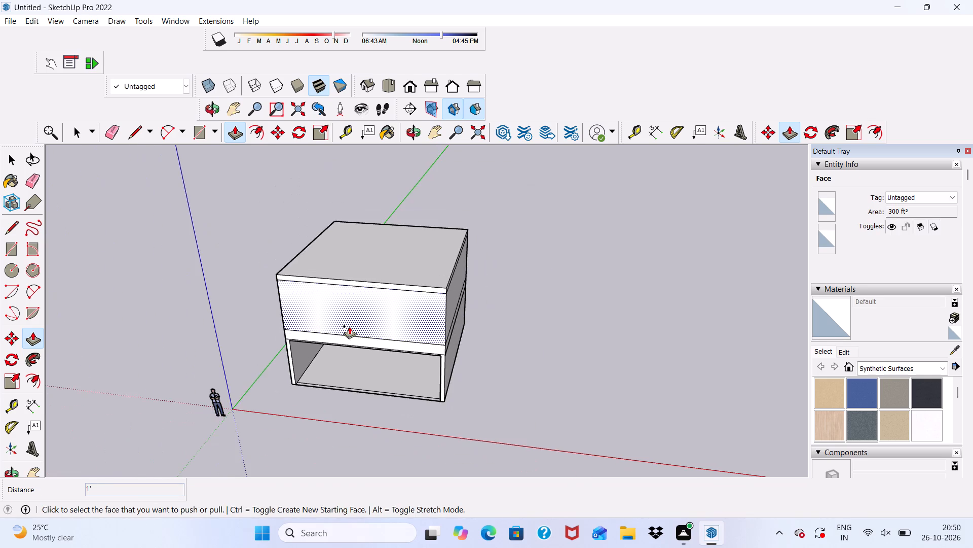
middle_drag(349, 326, 349, 294)
scroll(349, 294, up, 1)
scroll(347, 301, down, 4)
scroll(338, 251, up, 12)
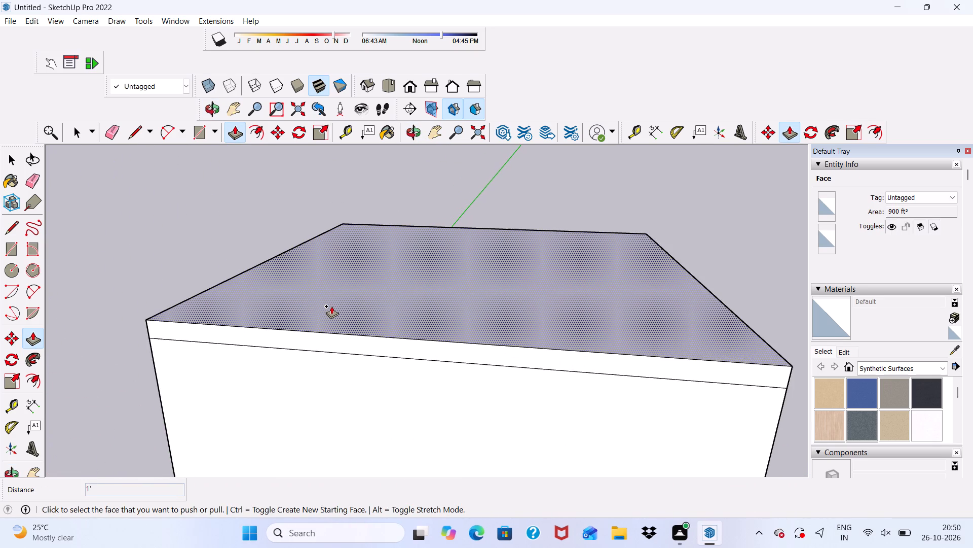
click(331, 306)
text(10')
key(Return)
Push/Pull the second upper storey's top face up 1' as a separate floor band.
scroll(329, 274, down, 5)
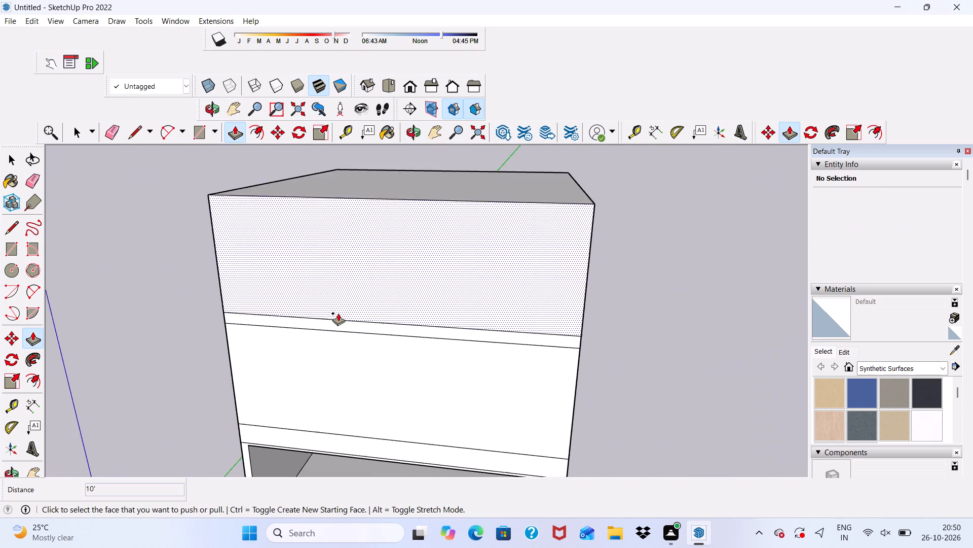
scroll(338, 313, down, 7)
scroll(336, 281, up, 3)
click(341, 247)
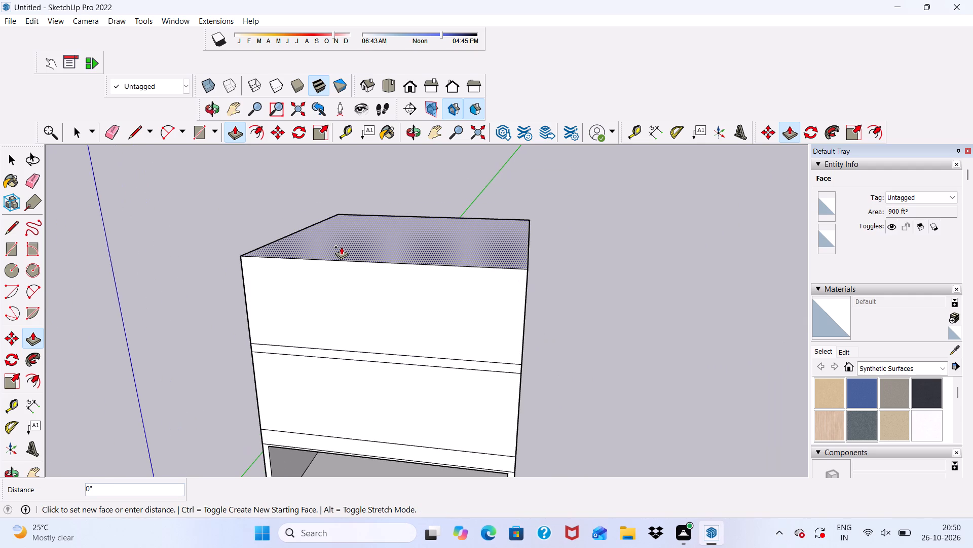
text(1')
key(Return)
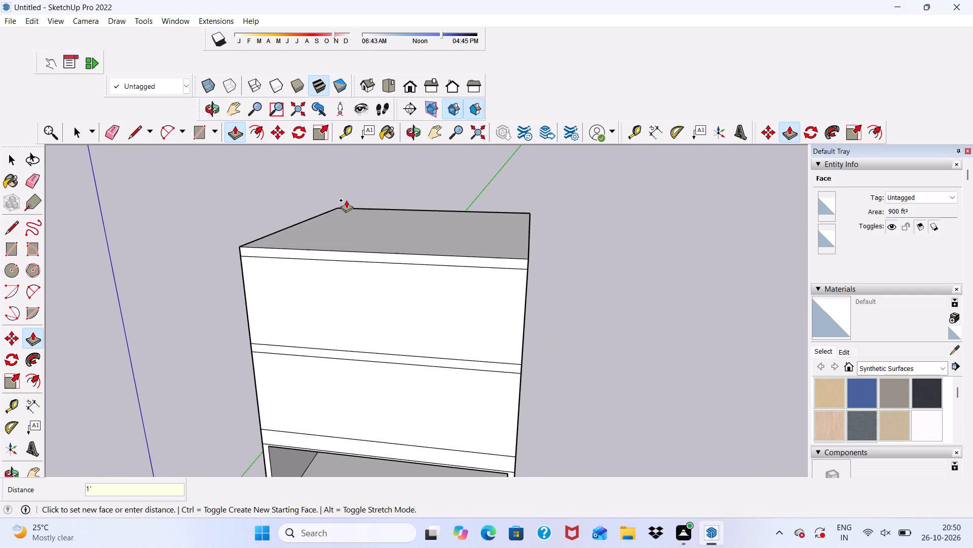
Push/Pull the top face of the uppermost band up 10' to form the third upper storey.
scroll(354, 222, down, 6)
middle_drag(369, 243, 368, 294)
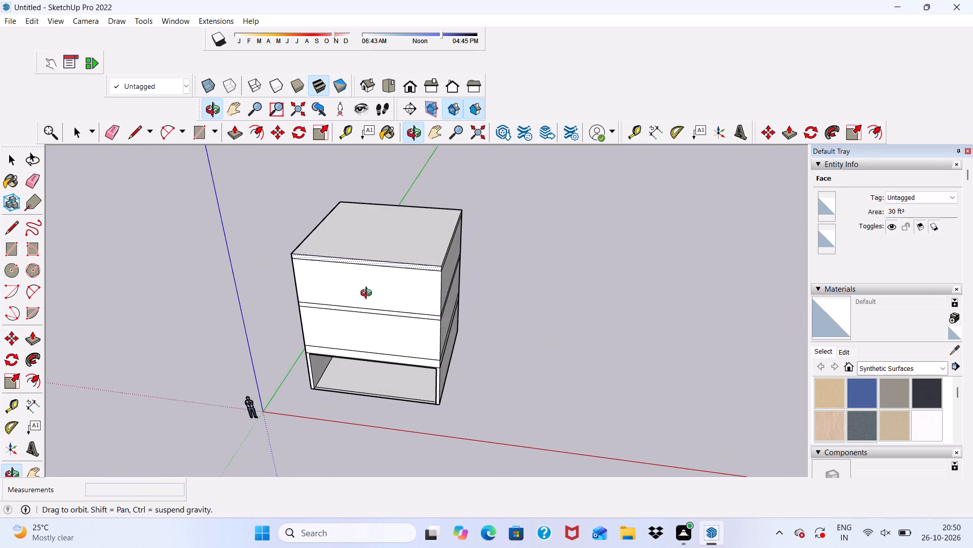
middle_drag(368, 294, 367, 298)
scroll(334, 253, up, 3)
scroll(320, 329, down, 3)
middle_drag(320, 341, 320, 288)
scroll(338, 229, up, 4)
middle_drag(338, 229, 343, 275)
click(325, 293)
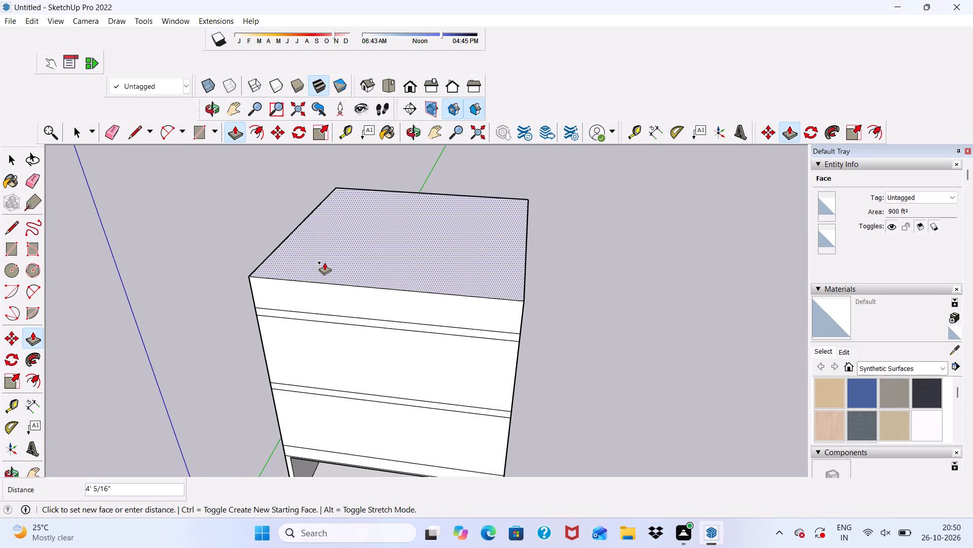
text(10')
key(Return)
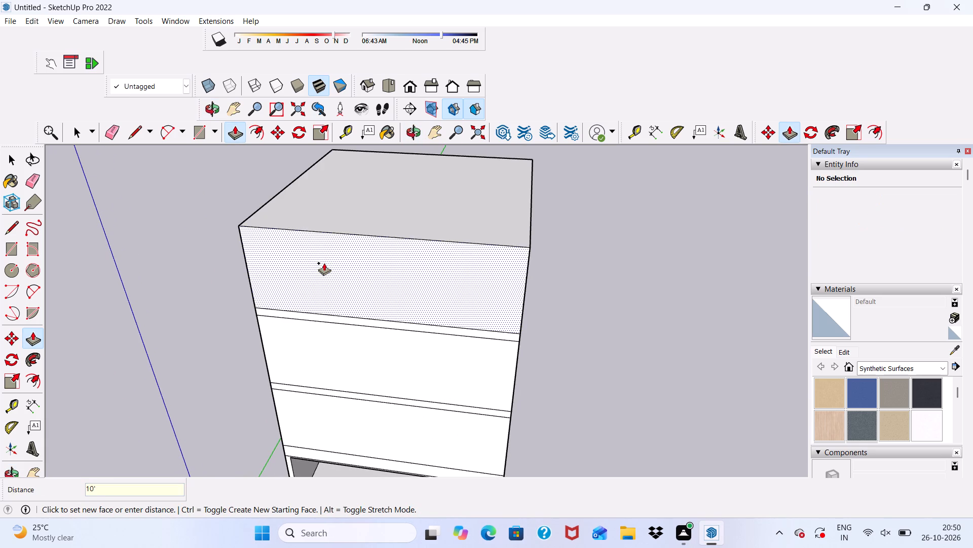
Push/Pull the third upper storey's top face up 1' as a separate floor band.
scroll(337, 223, up, 5)
click(338, 220)
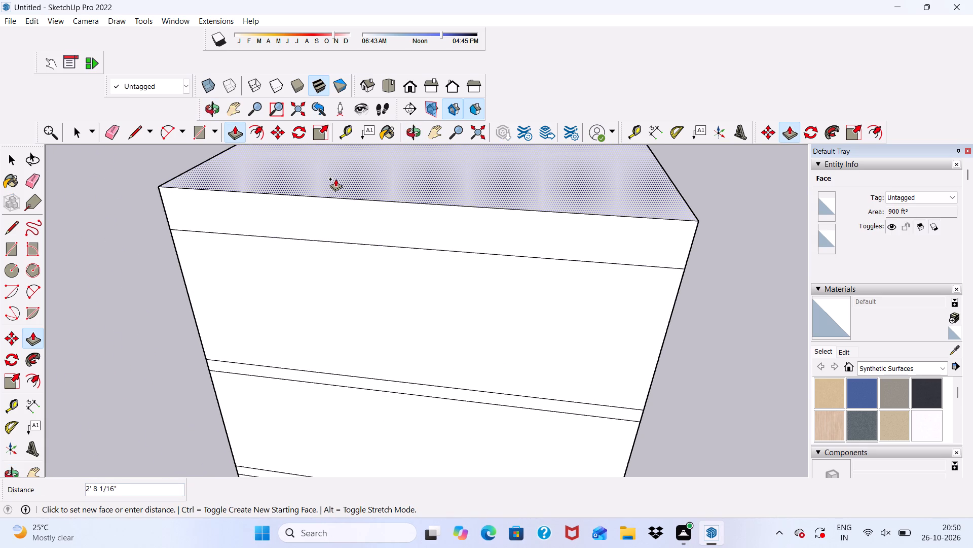
key(1)
key(apostrophe)
key(Return)
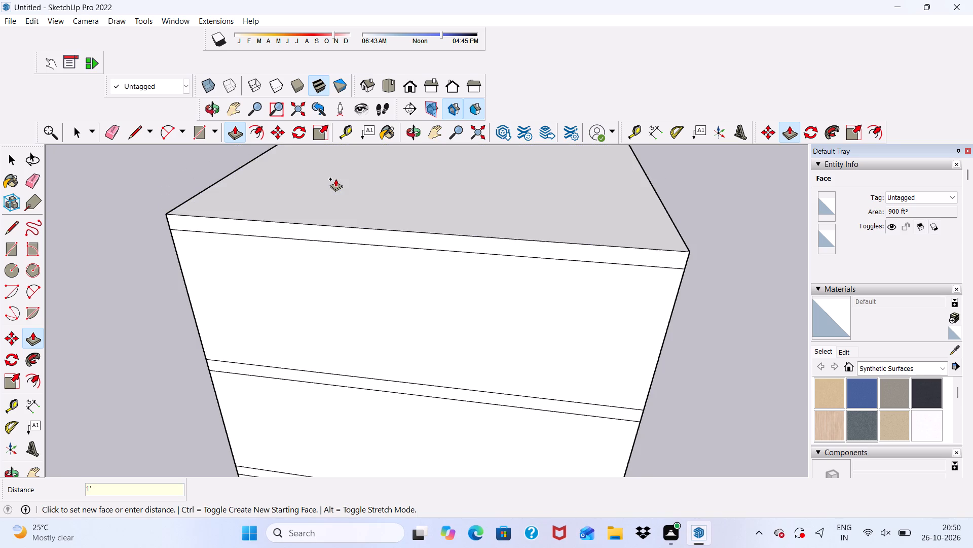
Push/Pull the top face of the uppermost band up 10' to form the fourth upper storey.
scroll(335, 179, down, 13)
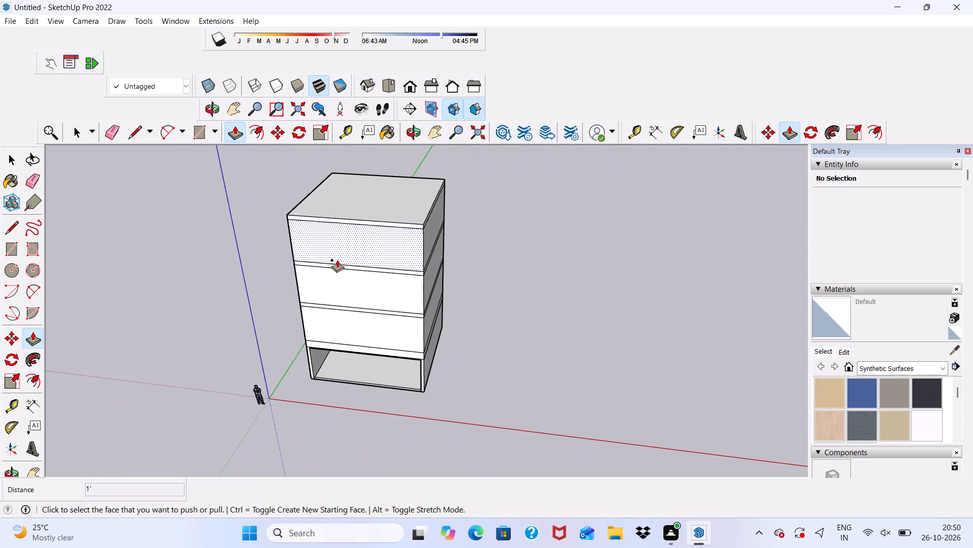
middle_drag(325, 223, 325, 190)
scroll(325, 190, up, 5)
scroll(325, 190, down, 5)
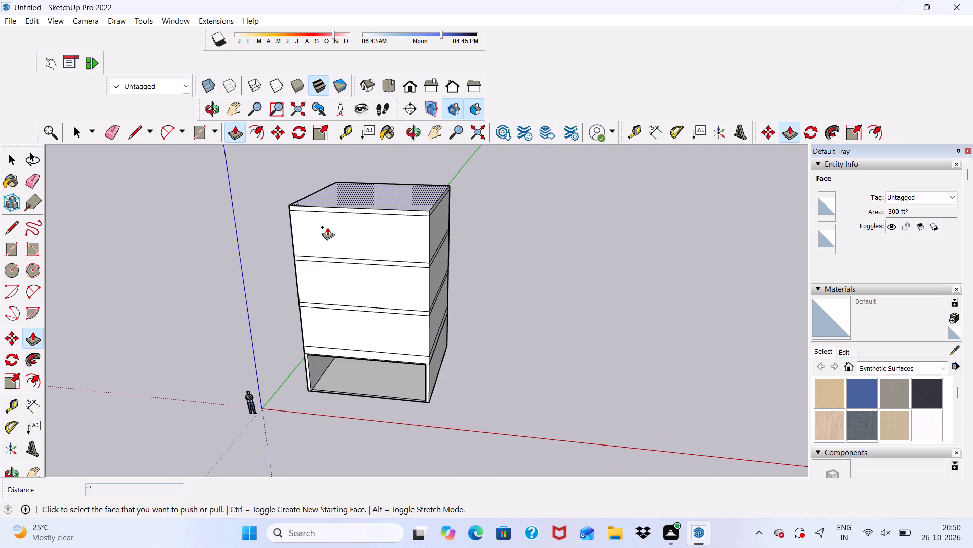
scroll(327, 204, up, 6)
scroll(320, 267, down, 9)
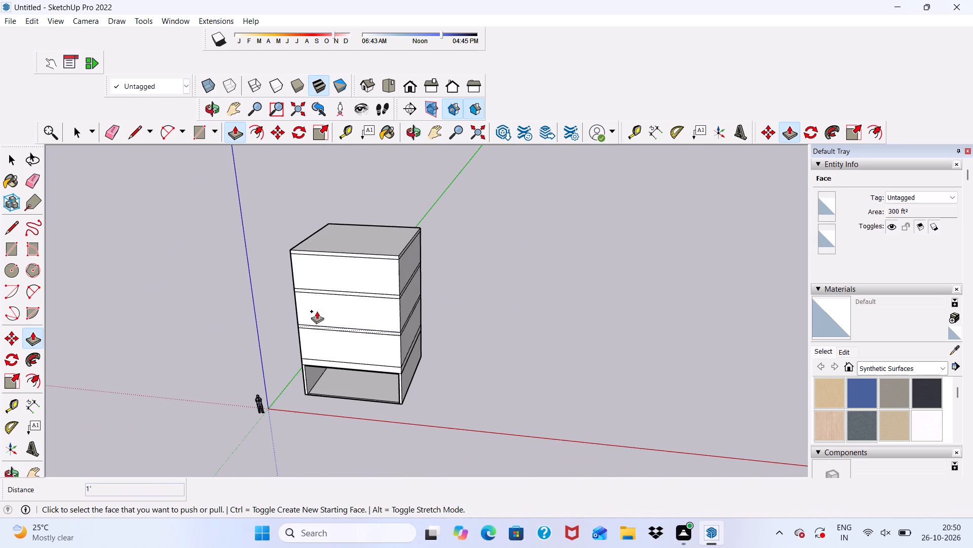
middle_drag(317, 236, 327, 309)
scroll(327, 309, up, 4)
click(321, 255)
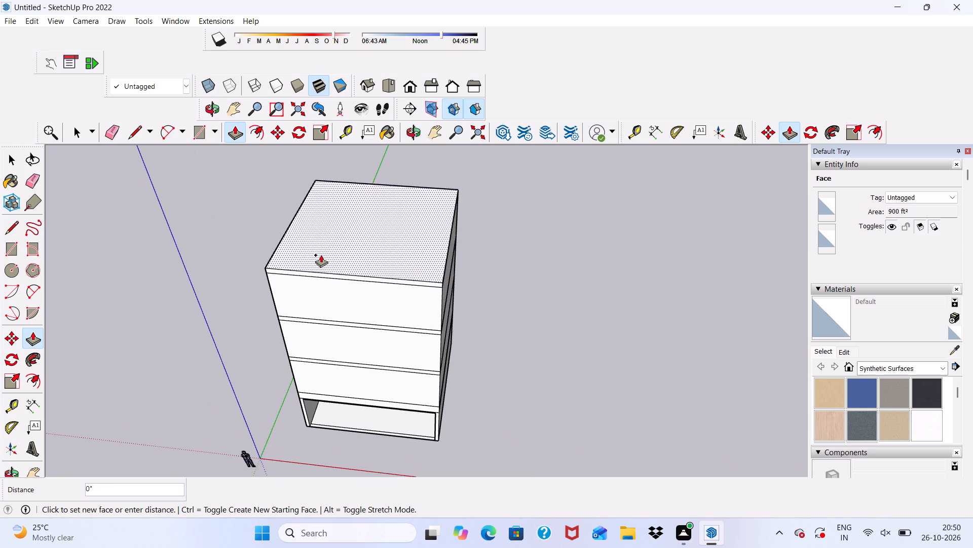
text(10')
key(Return)
Push/Pull the fourth upper storey's top face up 1' as a separate floor band.
scroll(316, 223, down, 10)
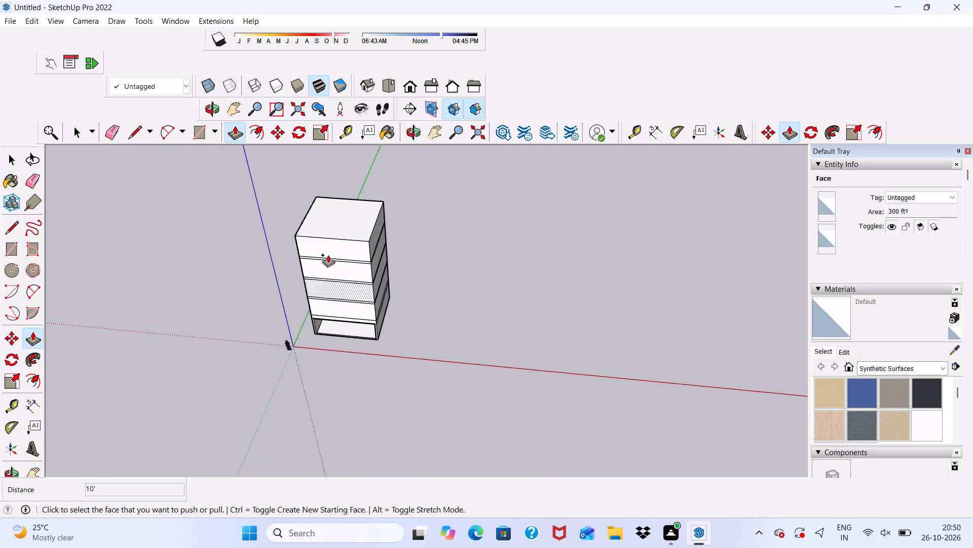
scroll(319, 210, up, 6)
scroll(319, 210, down, 1)
scroll(324, 249, up, 5)
click(324, 249)
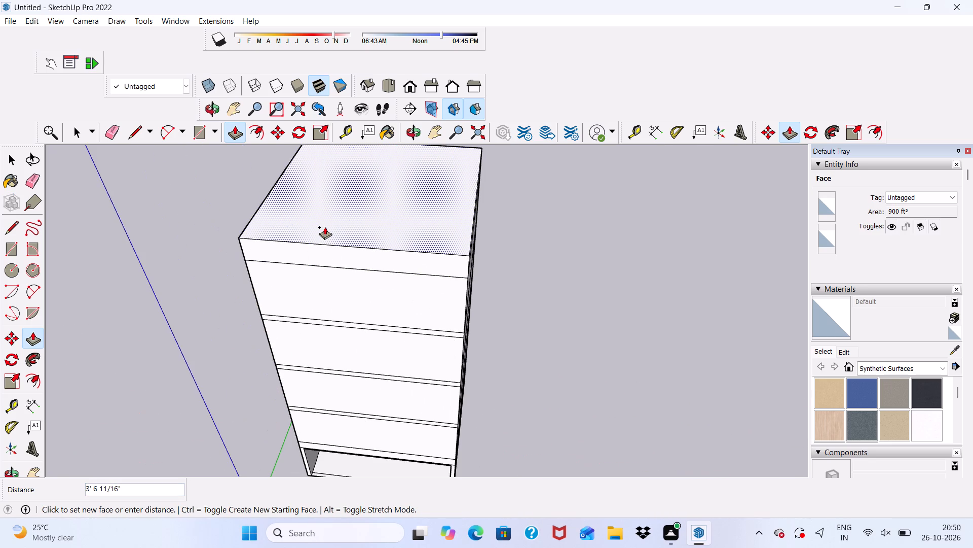
text(1')
key(Return)
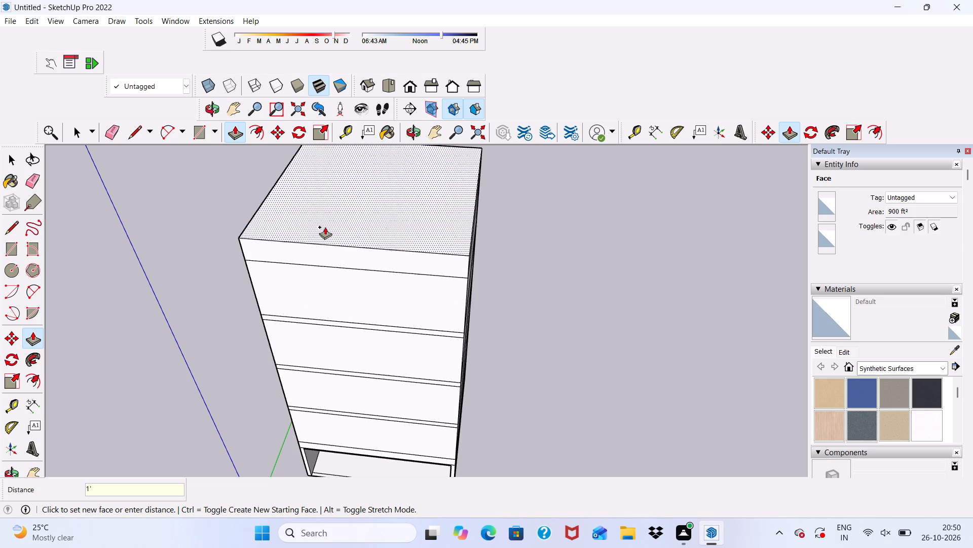
Push/Pull the top face of the uppermost band up 10' to form the fifth upper storey.
scroll(327, 230, down, 6)
middle_drag(338, 288, 325, 204)
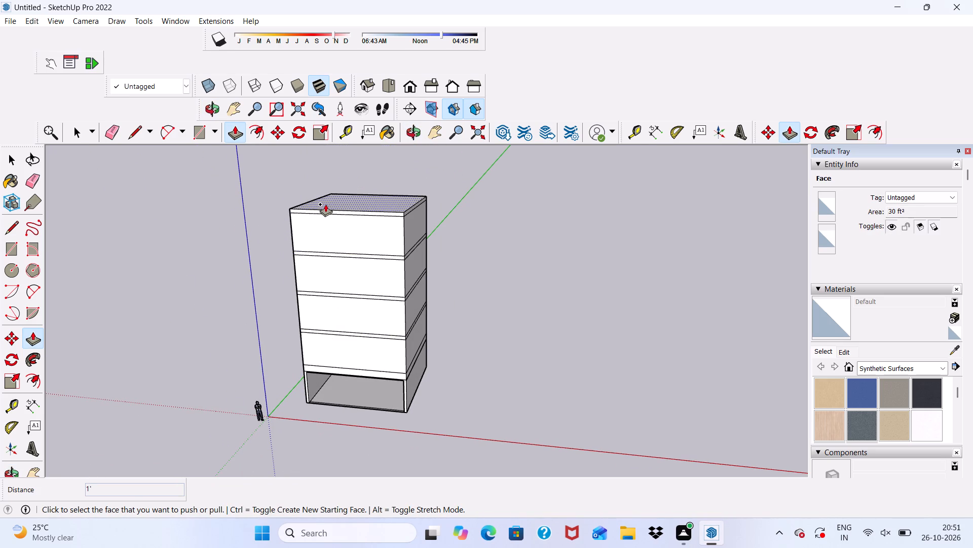
middle_drag(325, 204, 341, 287)
scroll(336, 262, up, 4)
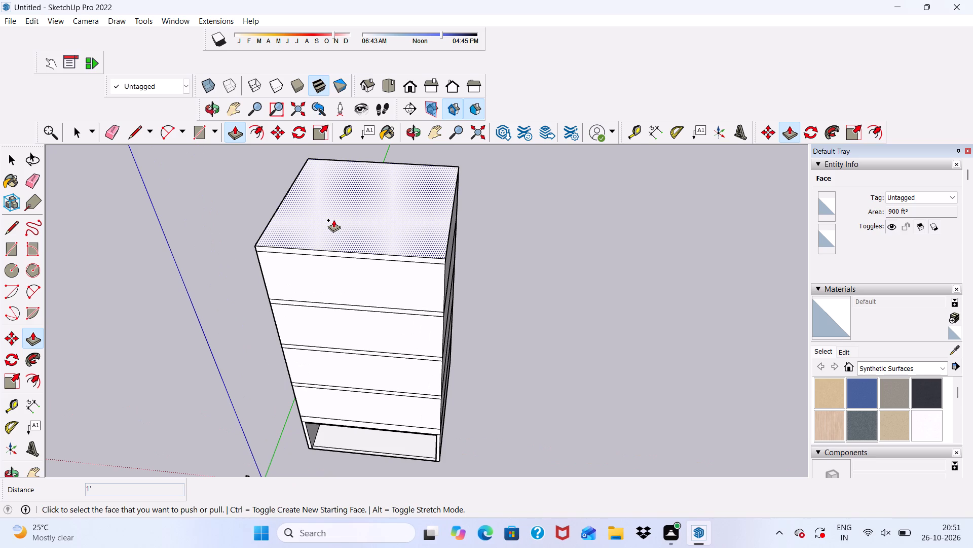
scroll(333, 220, up, 3)
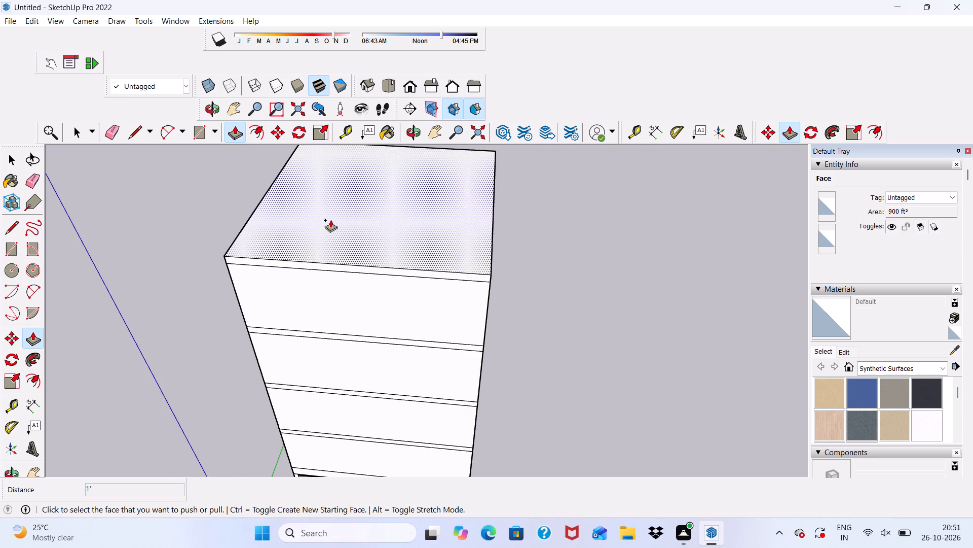
click(321, 220)
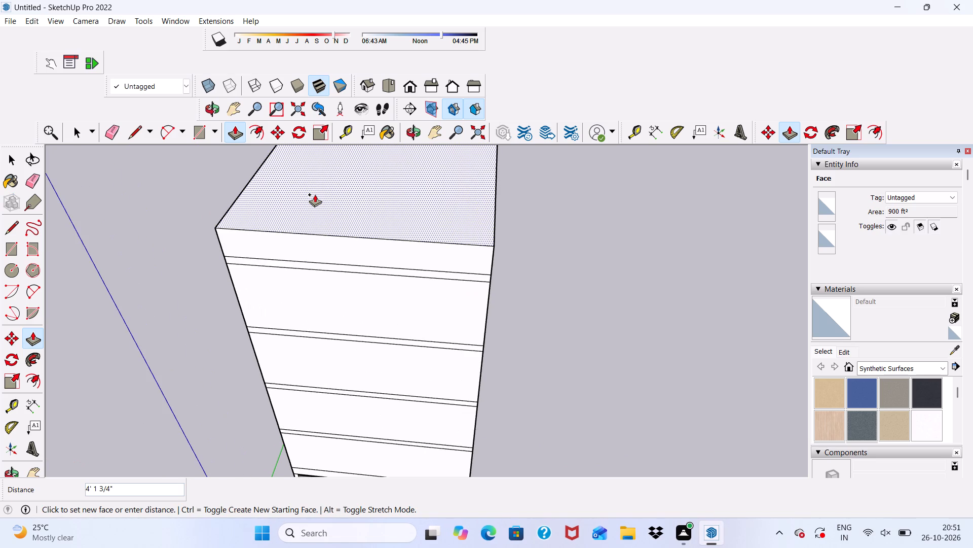
text(10')
key(Return)
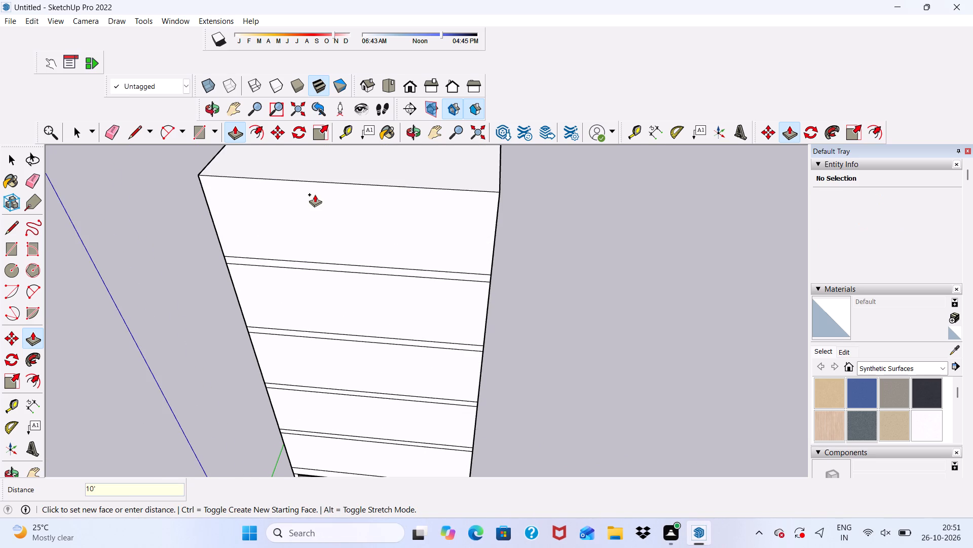
scroll(315, 194, down, 11)
middle_drag(329, 254, 339, 156)
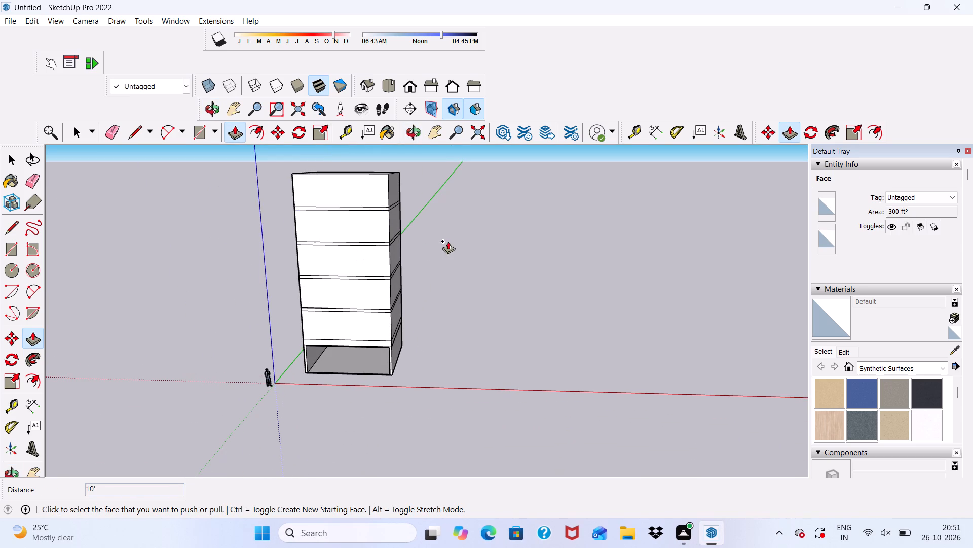
key(space)
Push/Pull the fifth upper storey's top face up 1' as a separate roof band.
scroll(433, 214, down, 6)
scroll(350, 307, up, 1)
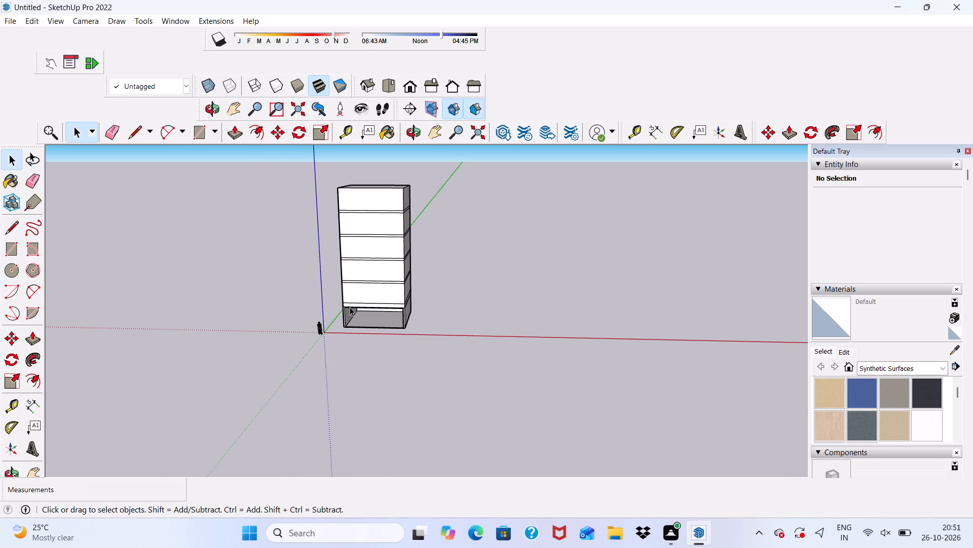
scroll(355, 291, down, 4)
middle_drag(384, 209, 387, 285)
scroll(356, 233, up, 6)
click(359, 204)
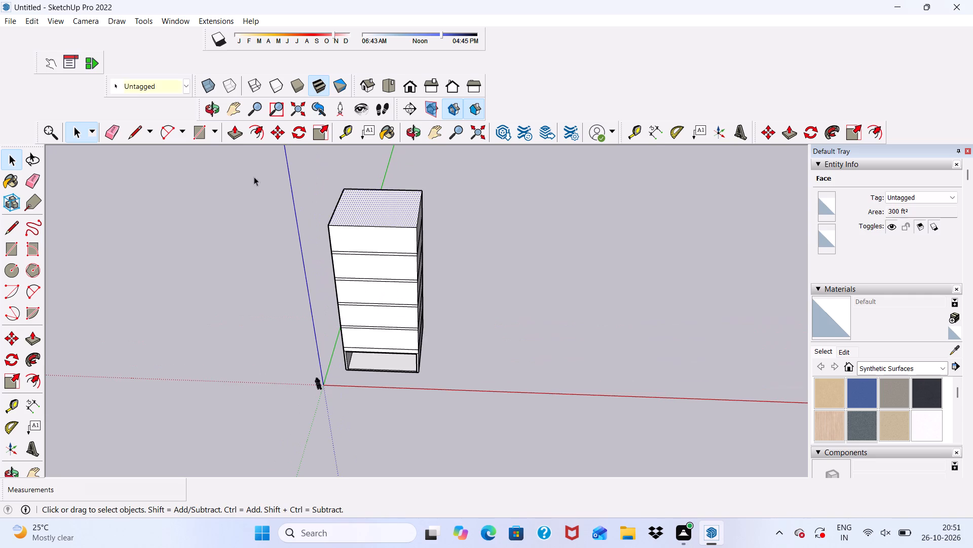
click(235, 130)
scroll(336, 187, up, 4)
scroll(336, 187, down, 1)
scroll(347, 207, up, 3)
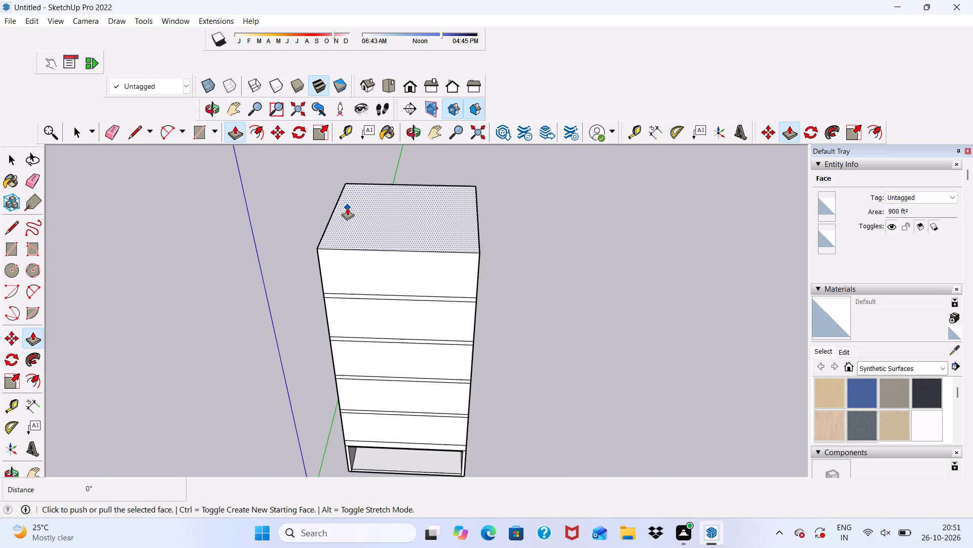
scroll(375, 221, up, 4)
click(375, 234)
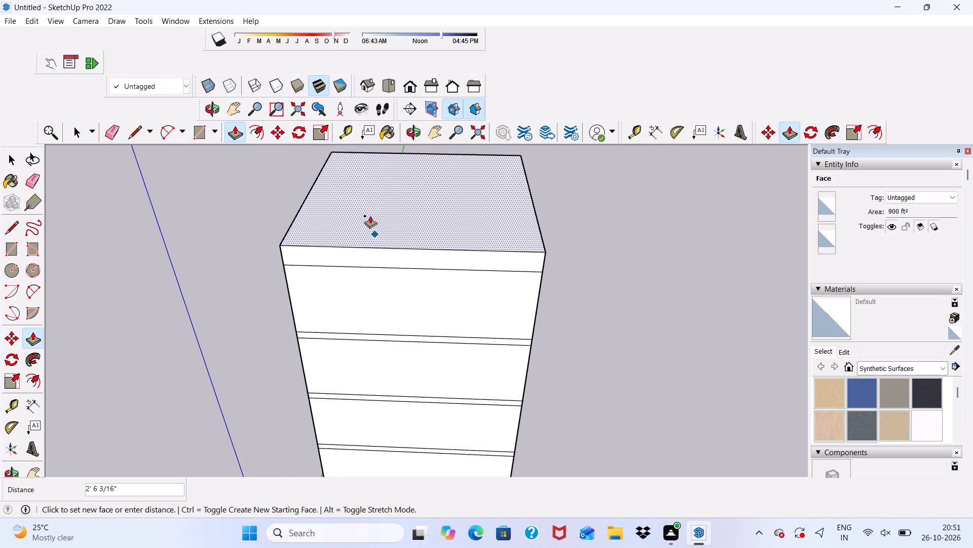
text(1')
key(Return)
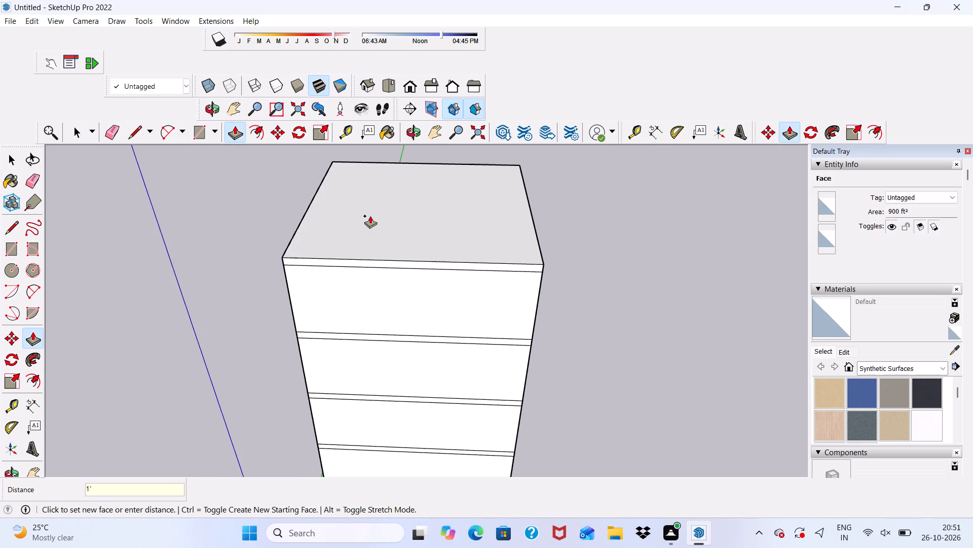
key(space)
Draw a vertical rectangle about 57' 3" by 10 7/8" along the front face's left edge, from just above the ground-floor opening to the roof.
scroll(370, 214, down, 7)
scroll(210, 150, down, 4)
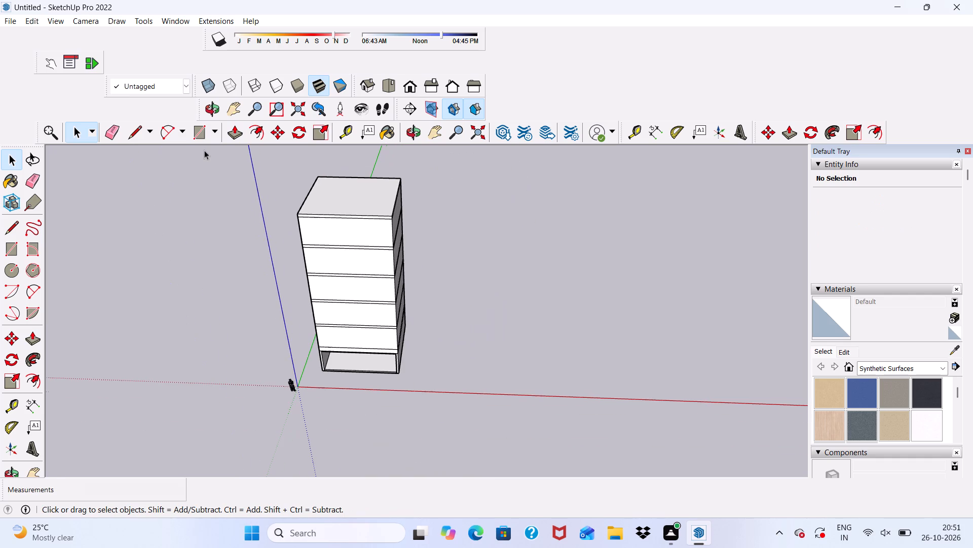
click(202, 135)
scroll(379, 359, up, 16)
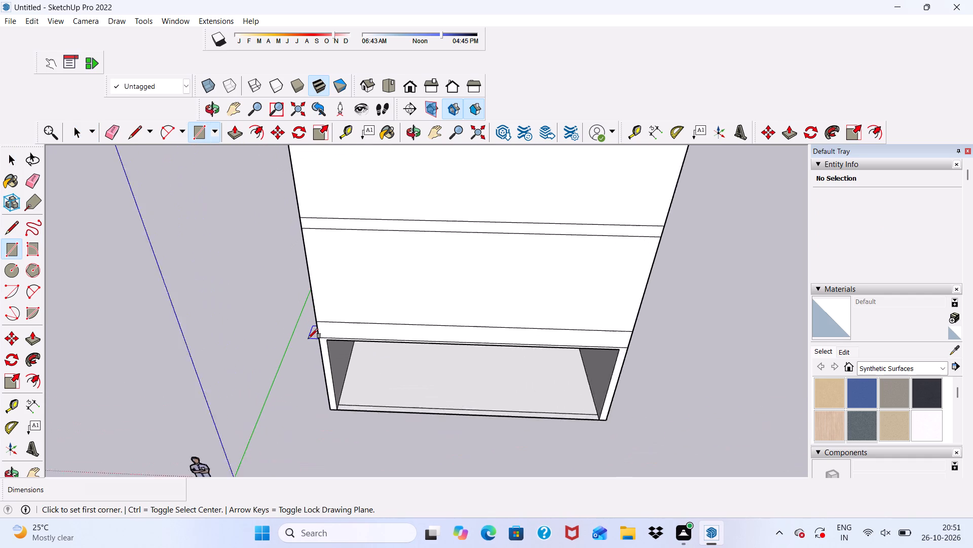
scroll(308, 338, up, 10)
middle_drag(319, 341, 338, 241)
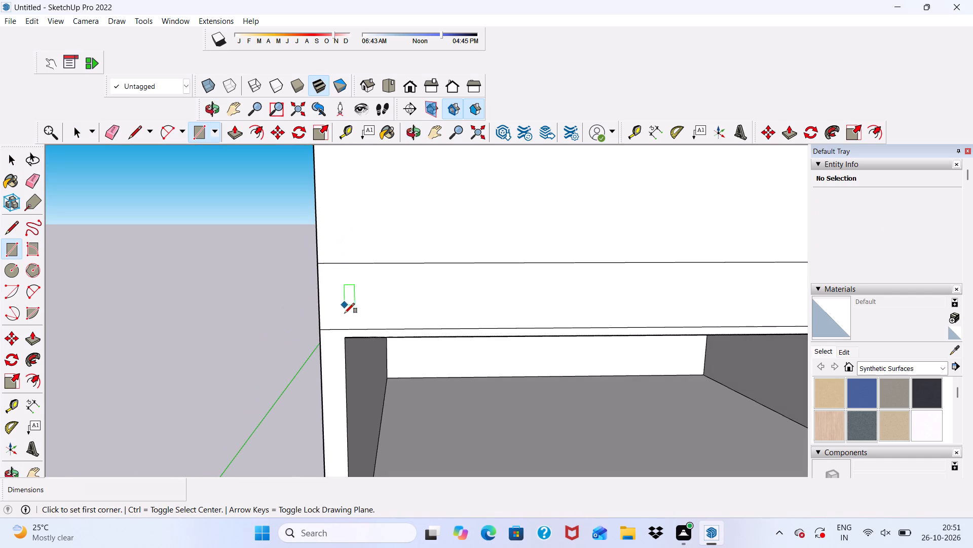
scroll(345, 322, up, 1)
scroll(344, 305, down, 4)
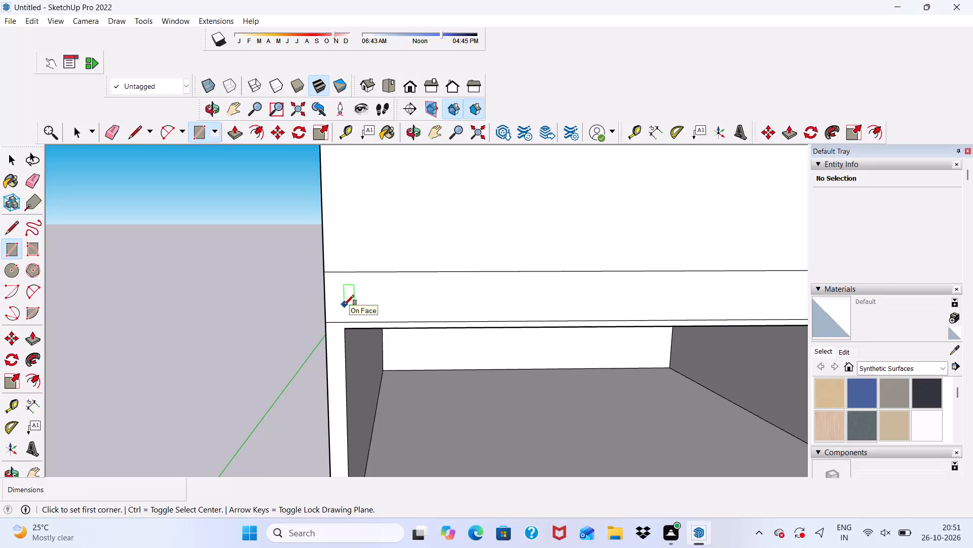
scroll(343, 313, up, 2)
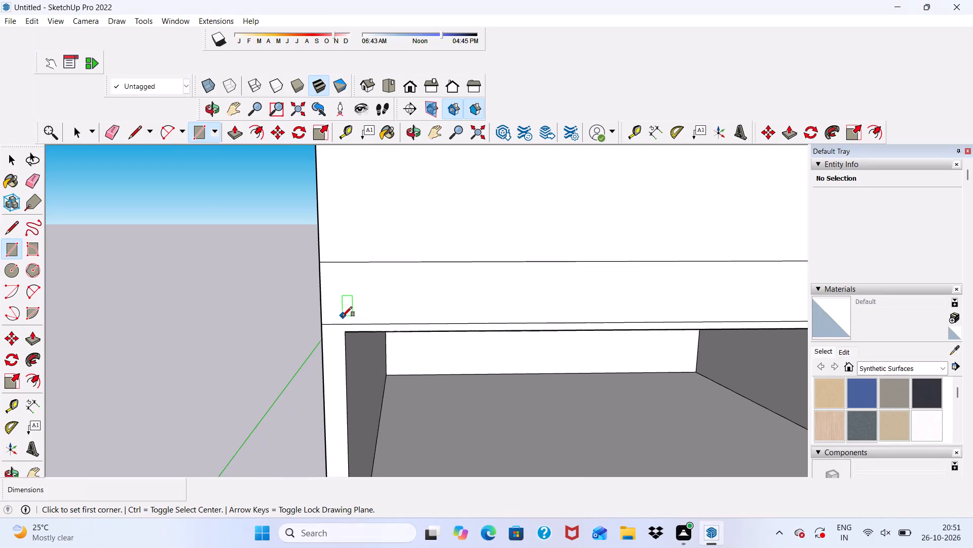
scroll(342, 317, up, 5)
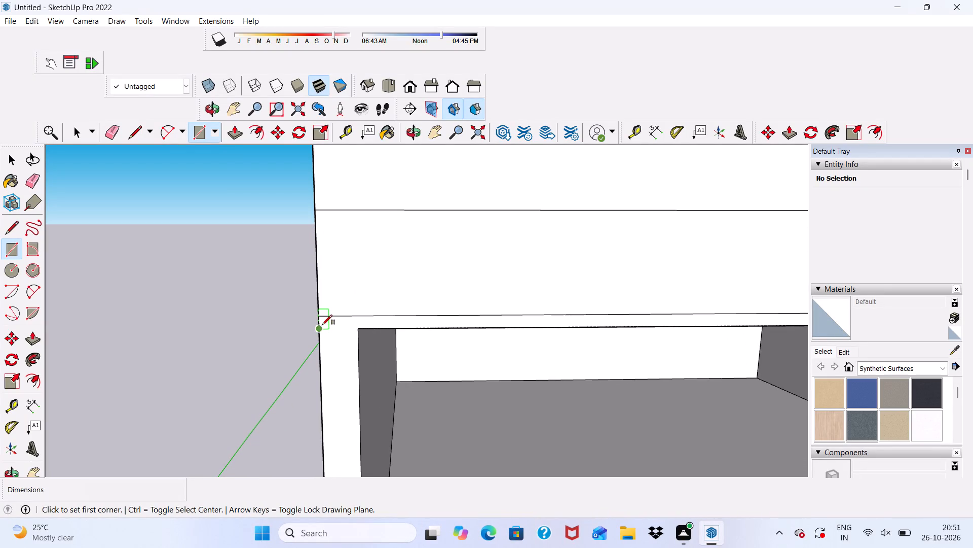
click(316, 329)
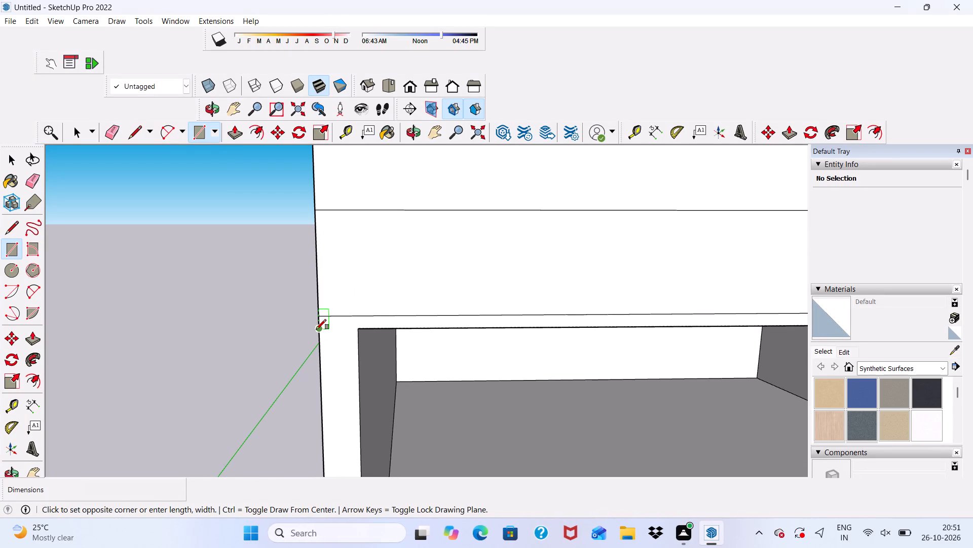
scroll(359, 301, down, 16)
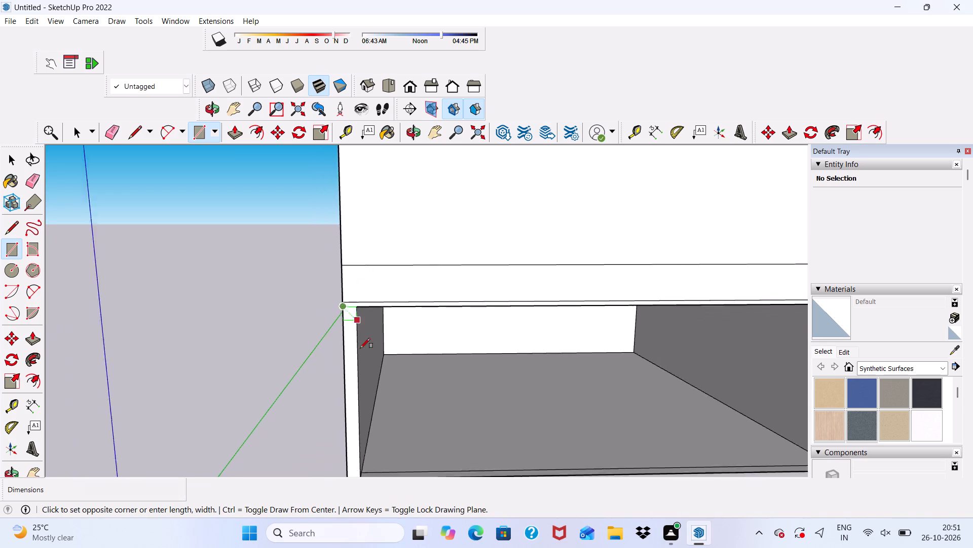
scroll(357, 304, down, 20)
scroll(357, 304, down, 6)
scroll(348, 158, up, 7)
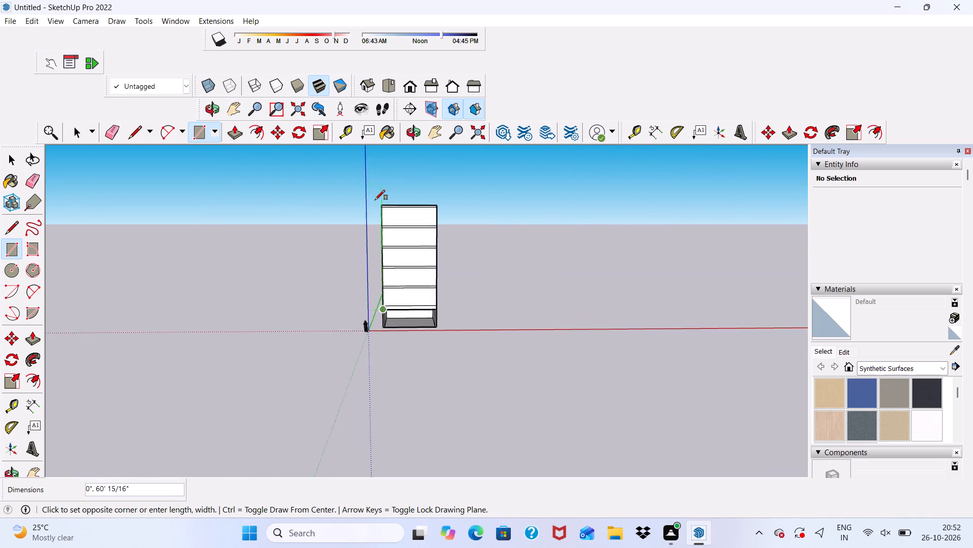
scroll(375, 200, up, 14)
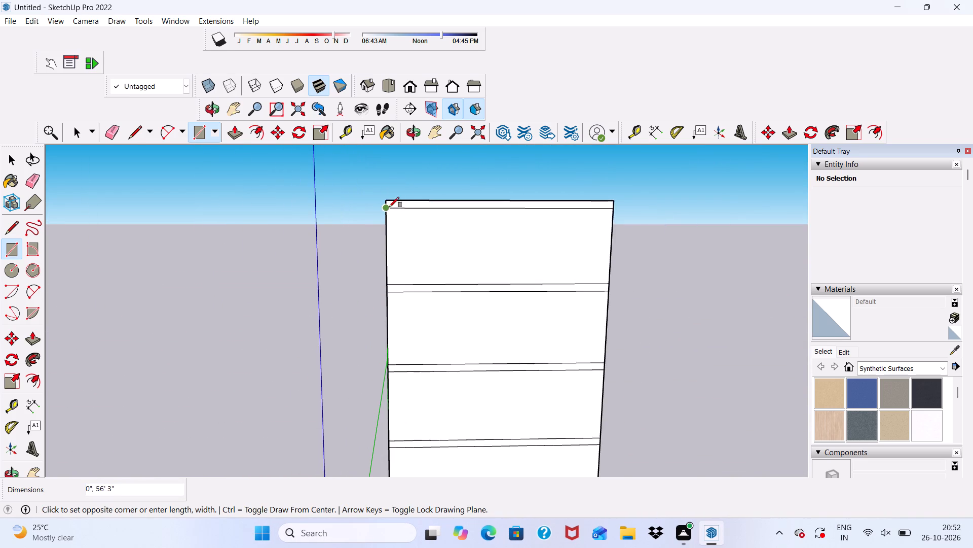
scroll(390, 204, up, 8)
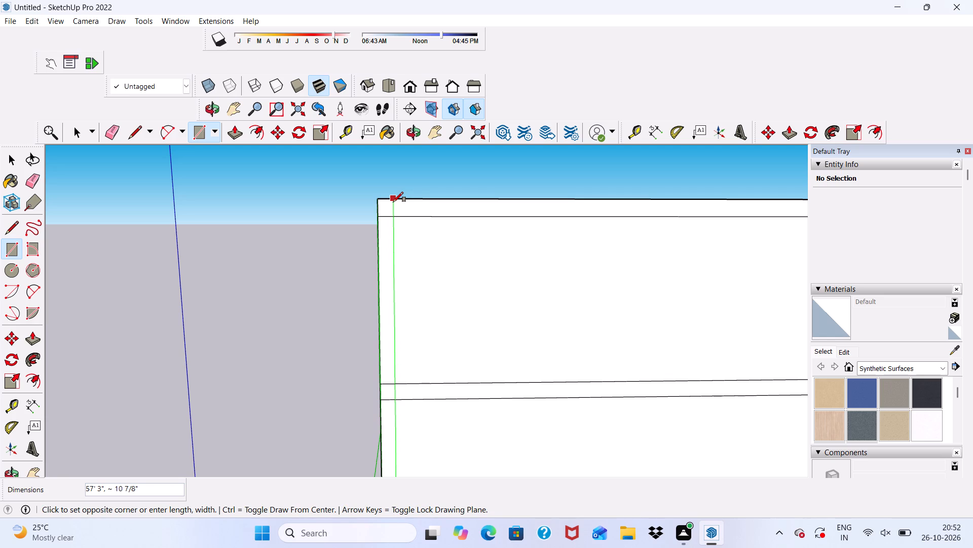
click(393, 202)
scroll(373, 204, down, 5)
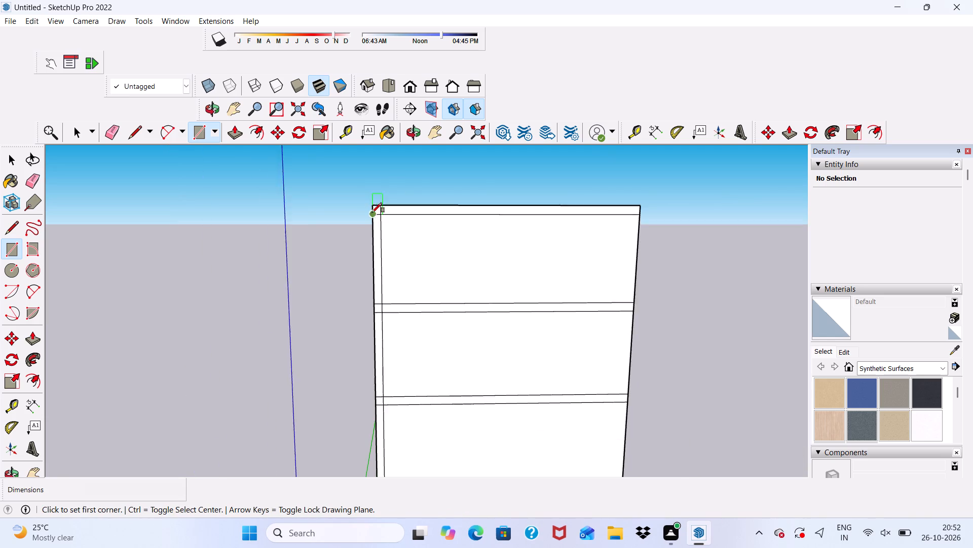
scroll(372, 213, down, 6)
key(space)
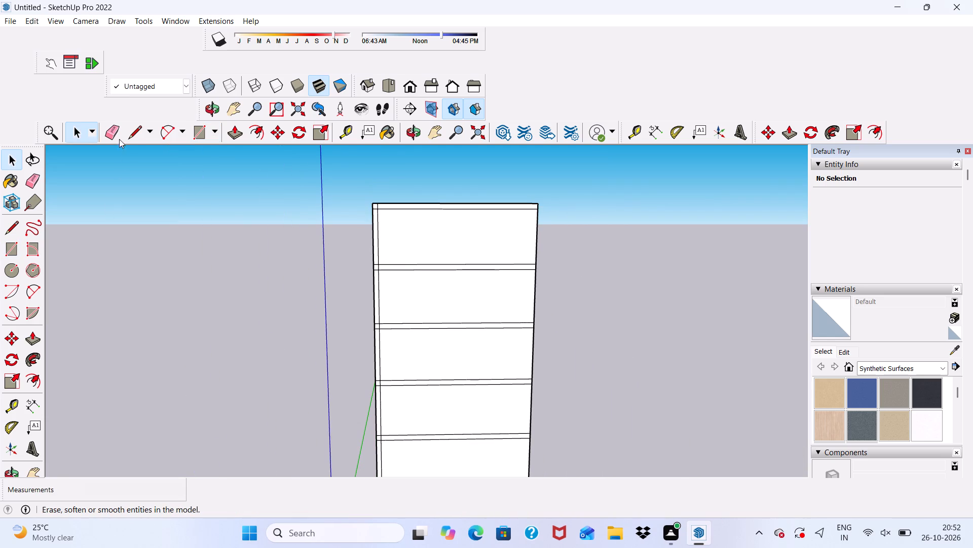
Erase the horizontal line segments crossing the vertical strip at the roof band and the band below the fifth upper storey.
click(109, 131)
scroll(386, 233, up, 11)
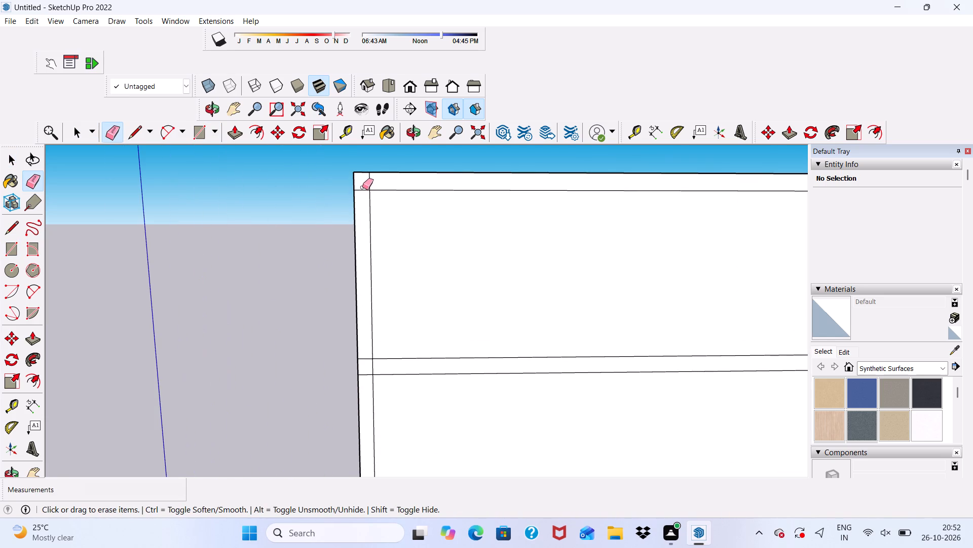
click(361, 189)
scroll(382, 234, down, 8)
scroll(407, 294, up, 9)
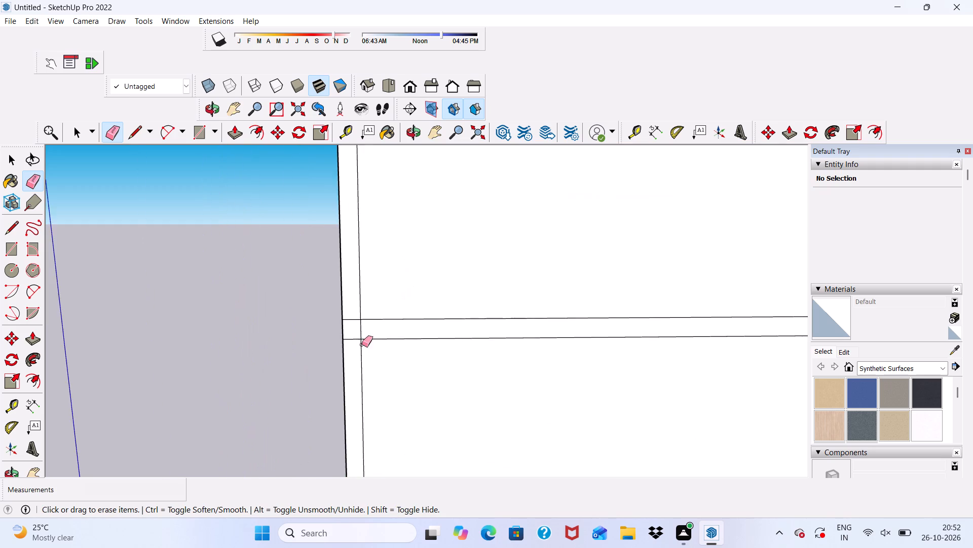
scroll(360, 345, up, 5)
drag(338, 297, 355, 350)
Erase the horizontal line segments crossing the vertical strip at the floor bands above the third and second upper storeys.
scroll(344, 267, down, 6)
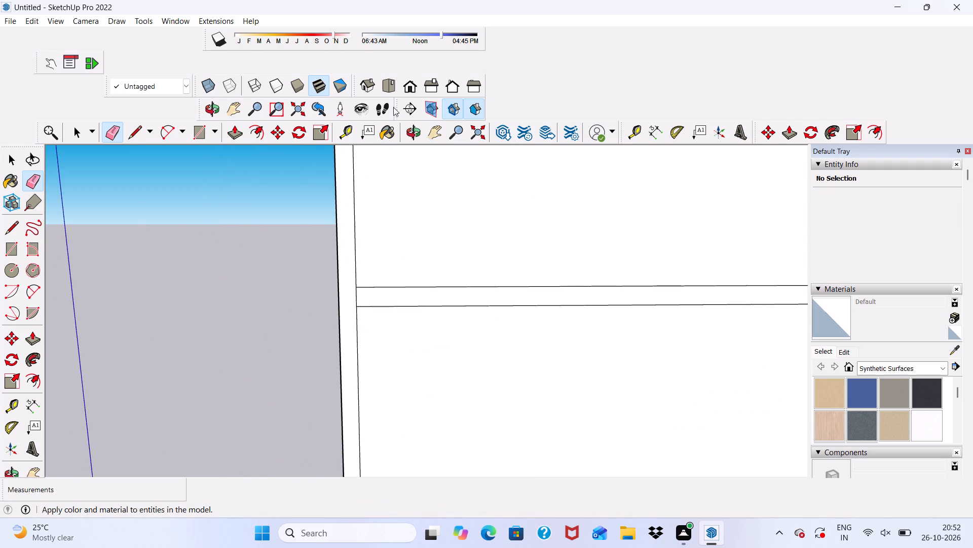
scroll(393, 107, down, 16)
scroll(384, 322, down, 5)
scroll(380, 338, up, 9)
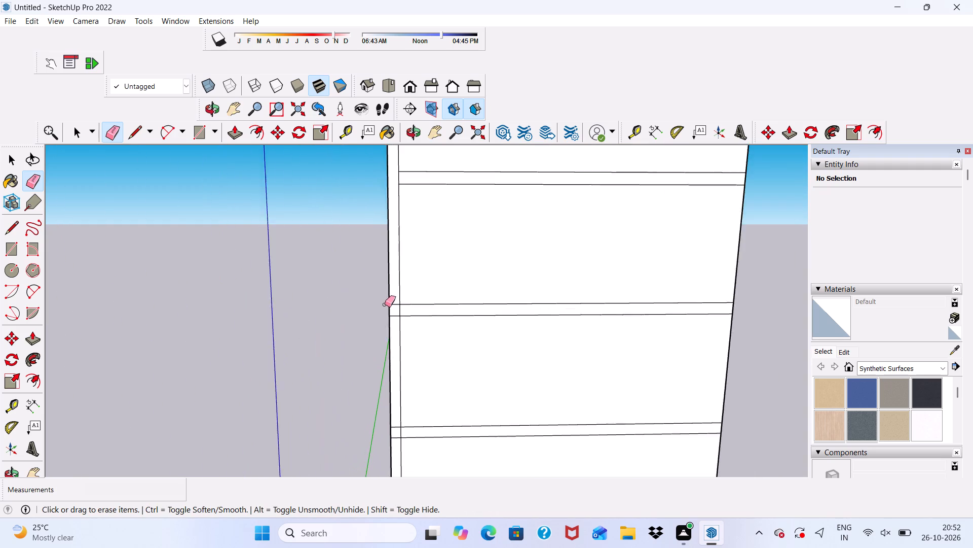
scroll(385, 304, up, 9)
drag(405, 304, 417, 350)
scroll(397, 207, down, 18)
scroll(407, 356, up, 7)
scroll(406, 357, down, 1)
scroll(405, 349, up, 3)
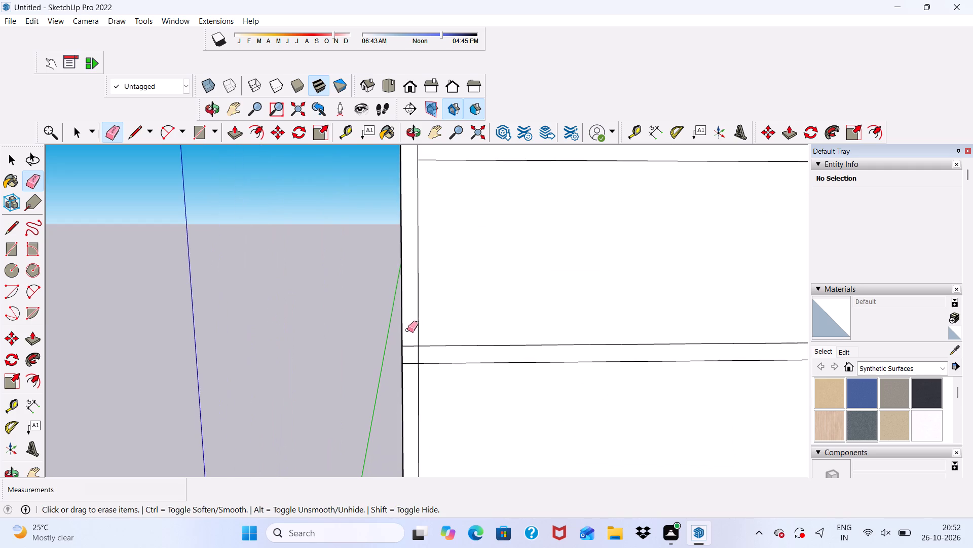
drag(408, 331, 410, 364)
Erase the horizontal line segments crossing the vertical strip at the floor band above the first upper storey.
scroll(393, 222, down, 11)
scroll(410, 268, down, 5)
scroll(409, 345, up, 3)
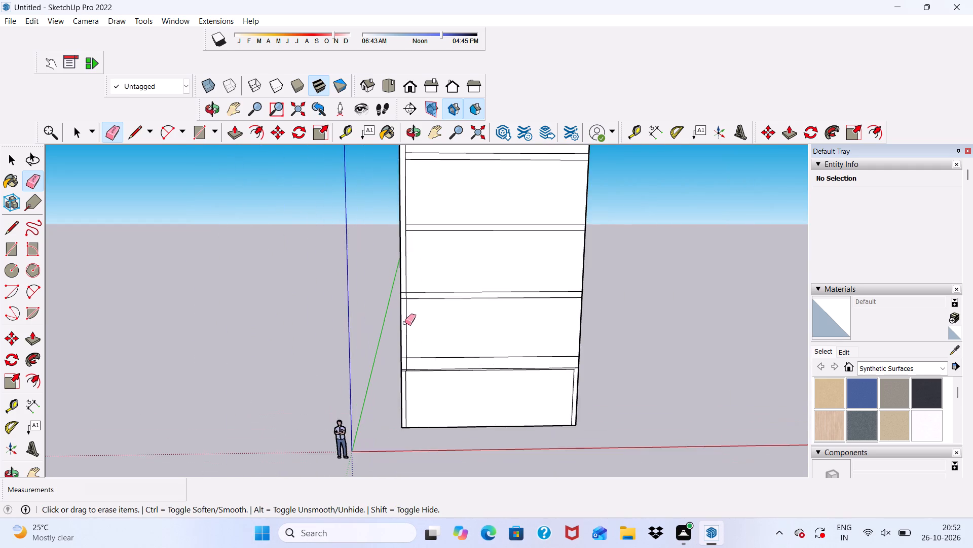
scroll(405, 323, up, 11)
drag(399, 279, 399, 315)
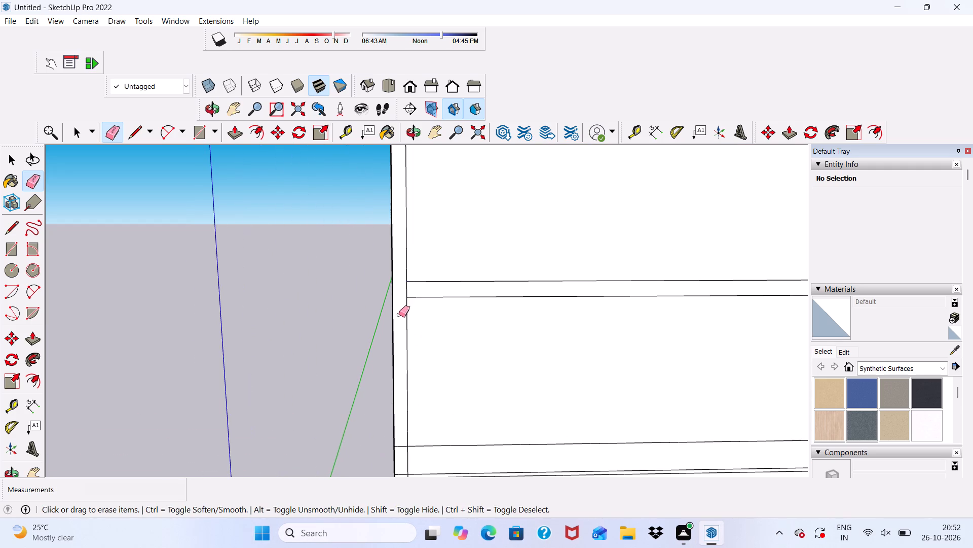
Delete the face closing the ground-floor front opening.
scroll(397, 244, down, 11)
scroll(408, 338, up, 9)
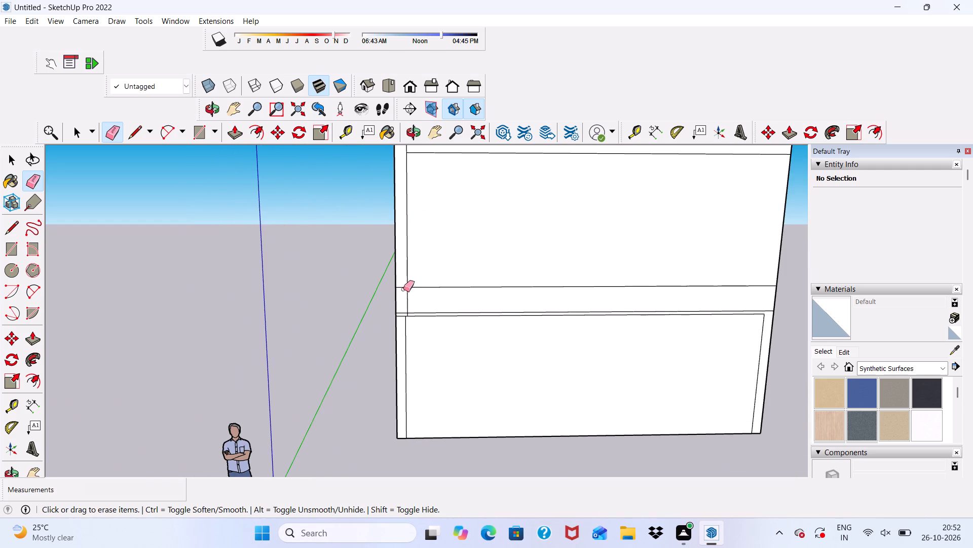
scroll(413, 328, up, 10)
middle_drag(399, 294, 485, 149)
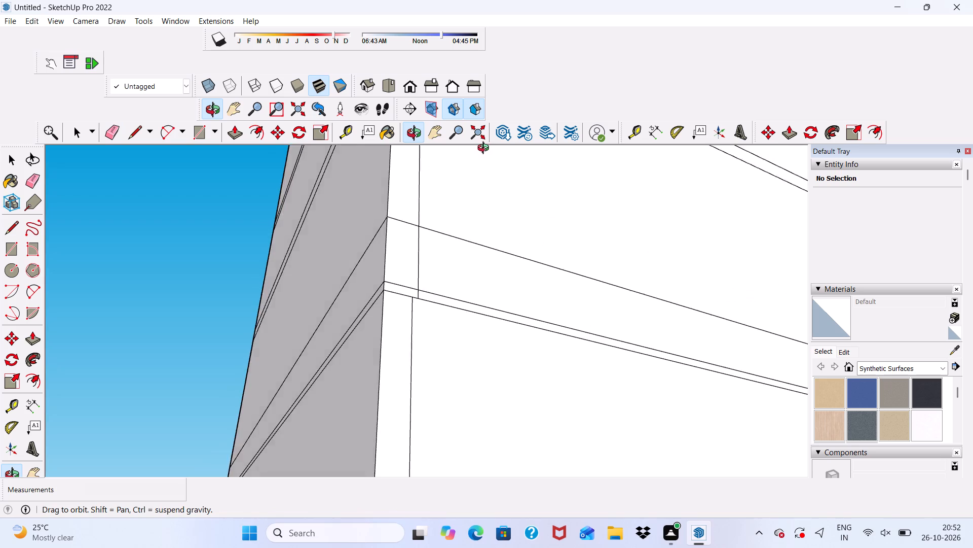
middle_drag(485, 149, 401, 273)
scroll(280, 257, up, 1)
key(space)
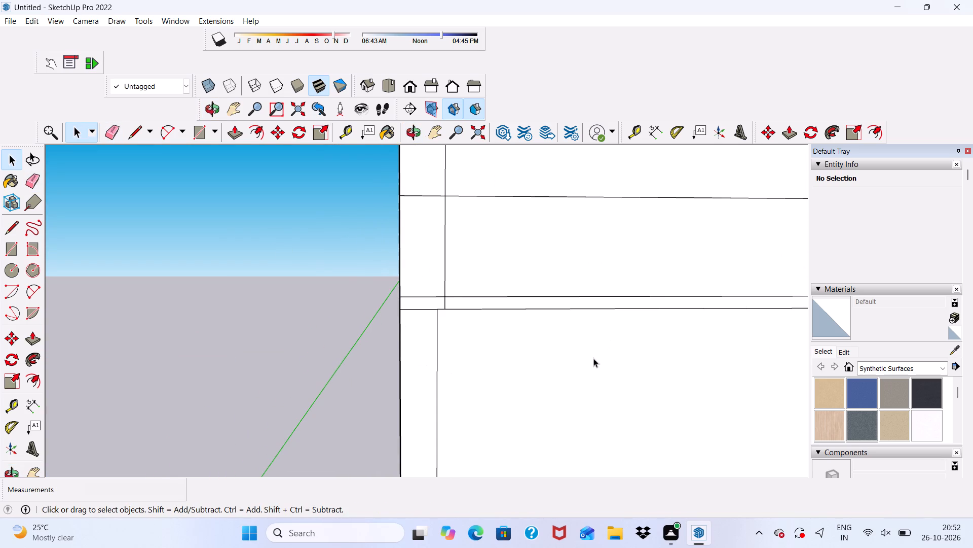
click(583, 365)
key(Delete)
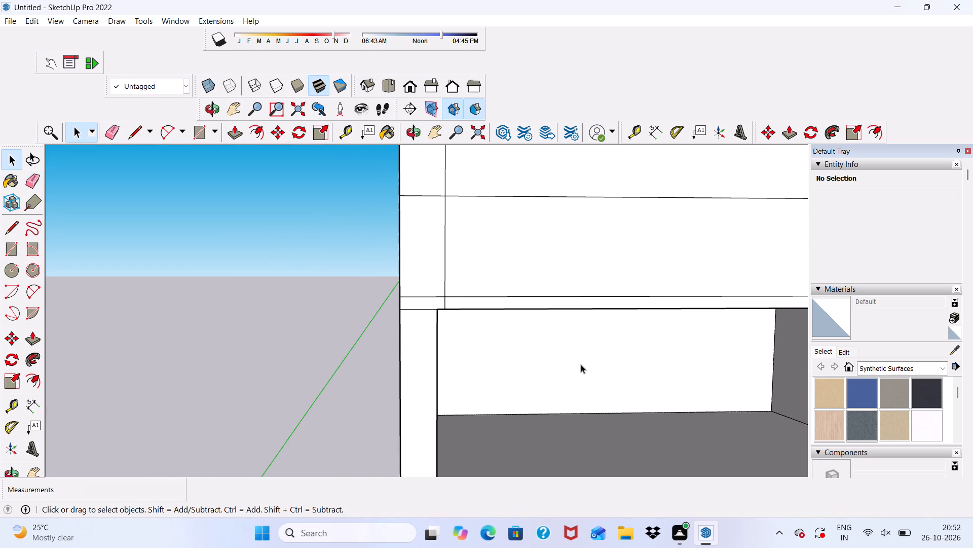
Erase the horizontal line segments crossing the bottom of the vertical strip, just above the ground-floor opening.
scroll(483, 339, down, 1)
scroll(435, 362, up, 4)
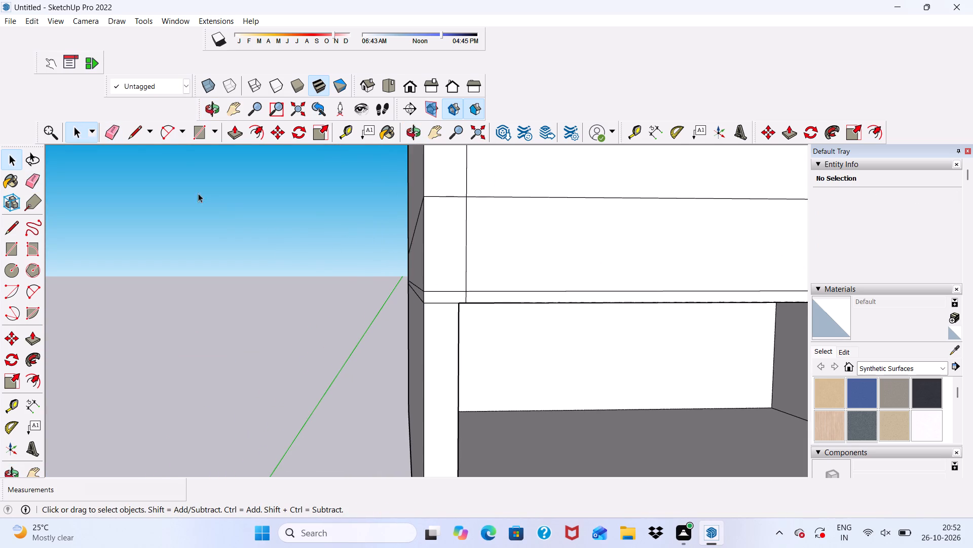
click(113, 131)
scroll(450, 244, up, 2)
drag(463, 276, 455, 300)
scroll(449, 292, down, 7)
drag(451, 221, 449, 231)
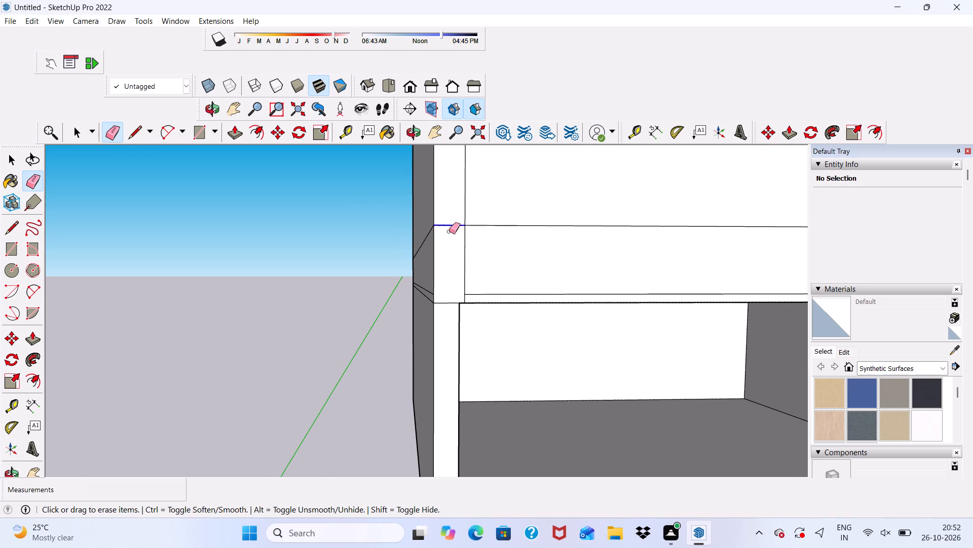
drag(449, 231, 448, 237)
Push/Pull the vertical strip's face out 3' from the front facade as a projecting fin.
scroll(435, 261, down, 4)
middle_drag(436, 314, 370, 330)
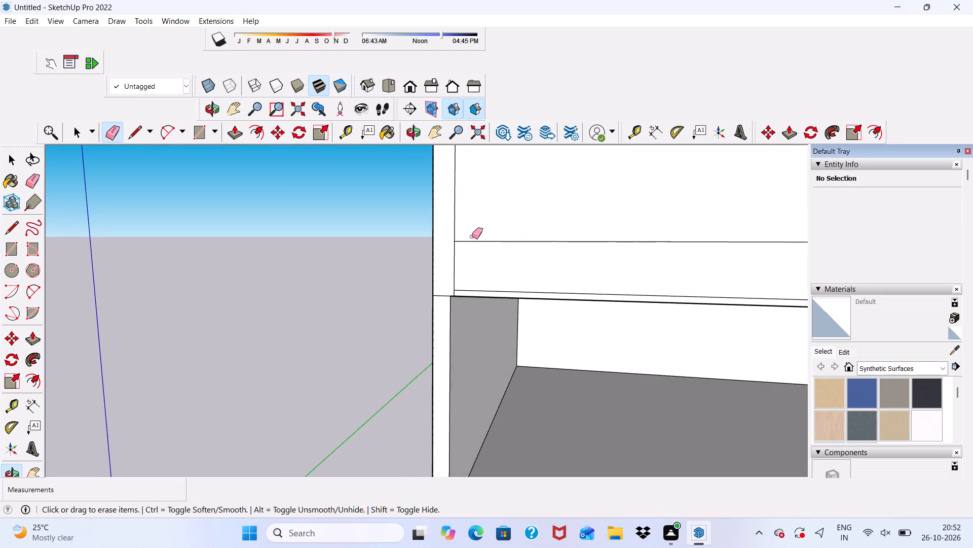
scroll(466, 244, up, 3)
key(space)
click(436, 265)
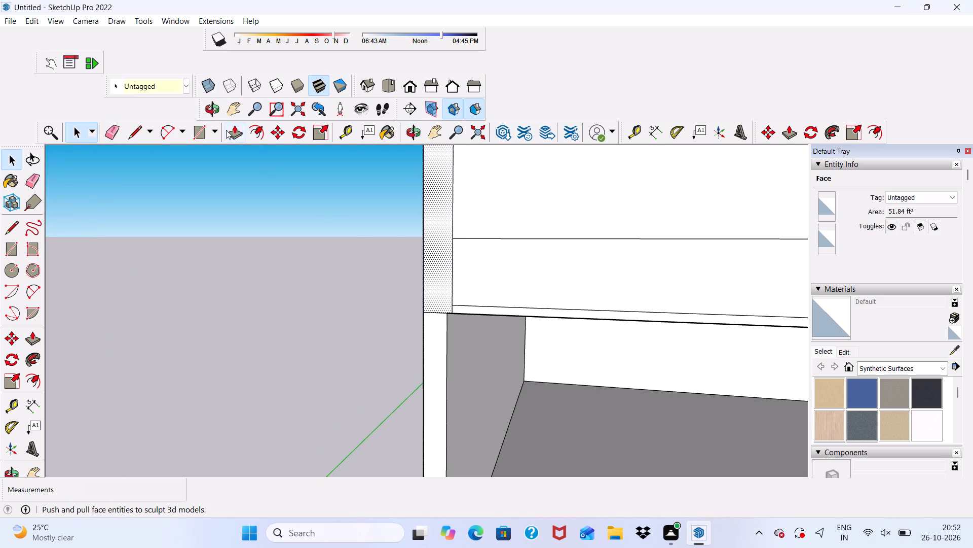
click(233, 133)
click(434, 289)
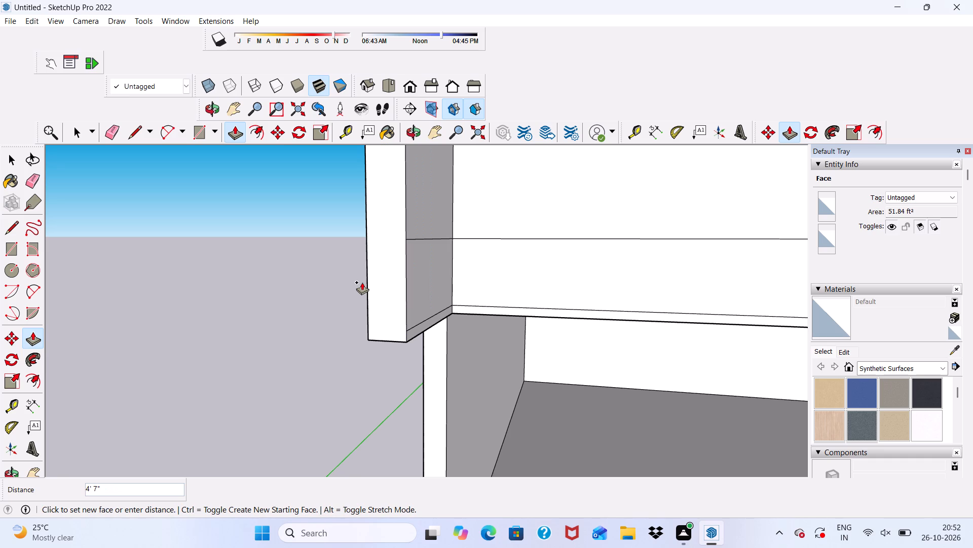
scroll(362, 282, down, 7)
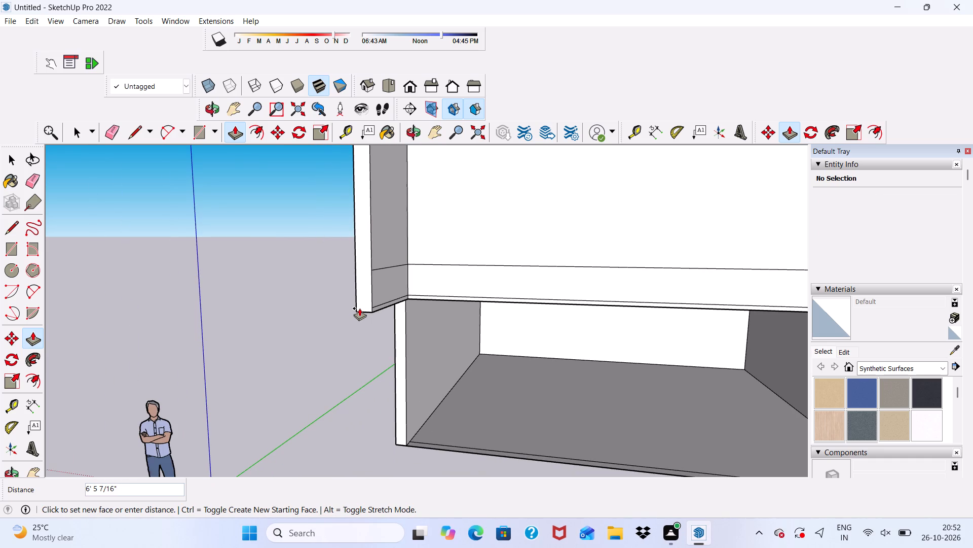
text(3')
key(Return)
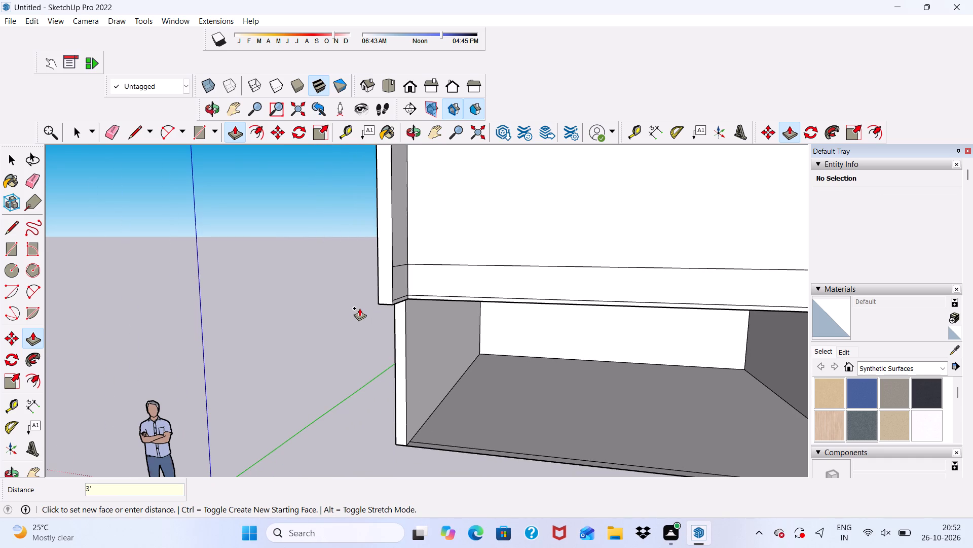
Erase the band lines on the fin's inner side face above the first upper storey and at the fin's bottom.
scroll(423, 330, down, 7)
middle_drag(431, 250, 323, 302)
scroll(323, 302, down, 1)
scroll(371, 259, up, 8)
click(105, 128)
scroll(374, 203, up, 3)
drag(375, 165, 381, 202)
scroll(381, 202, down, 7)
scroll(408, 357, up, 6)
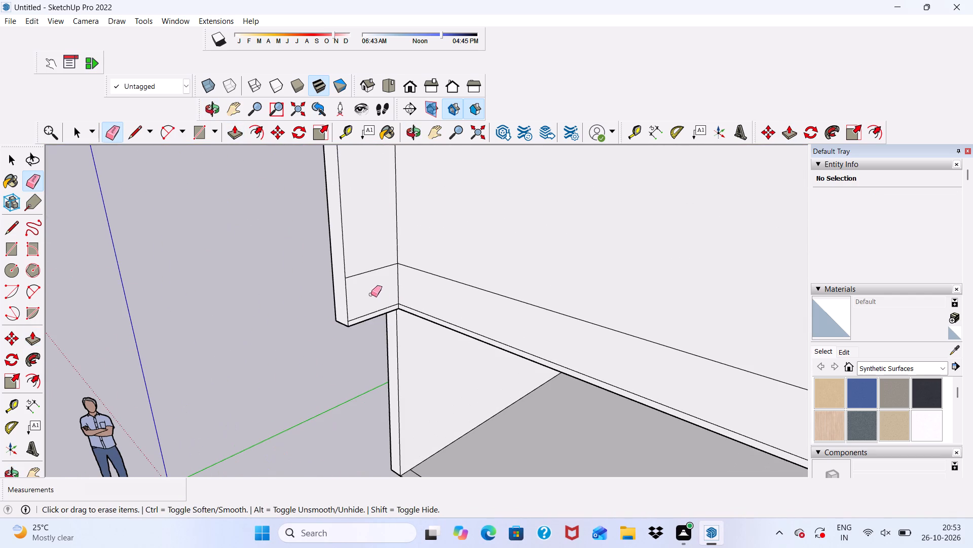
drag(363, 273, 368, 312)
click(368, 312)
click(368, 316)
scroll(363, 305, down, 8)
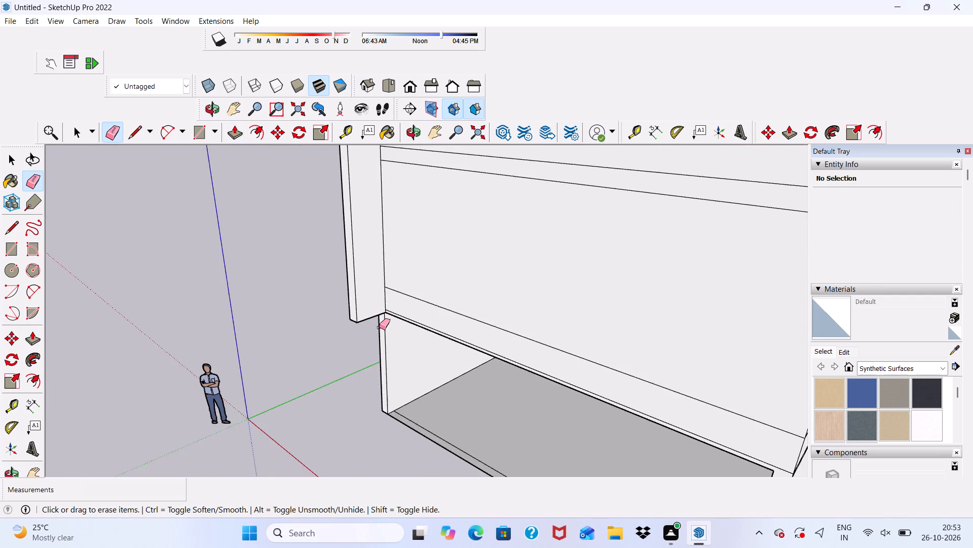
Erase the band lines on the fin's inner side face above the third and second upper storeys.
scroll(379, 327, down, 10)
scroll(377, 201, up, 13)
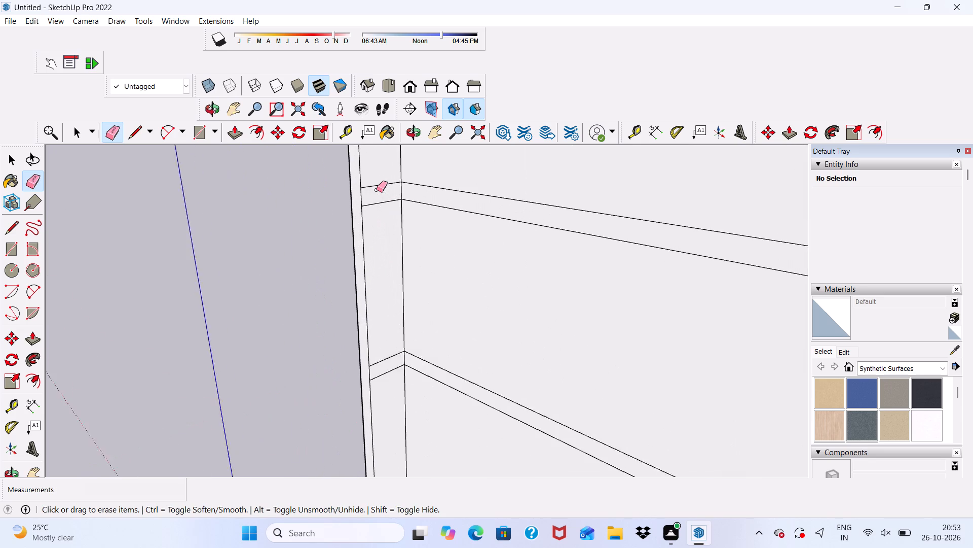
scroll(377, 190, up, 2)
drag(375, 179, 381, 212)
scroll(377, 177, down, 5)
scroll(398, 310, up, 6)
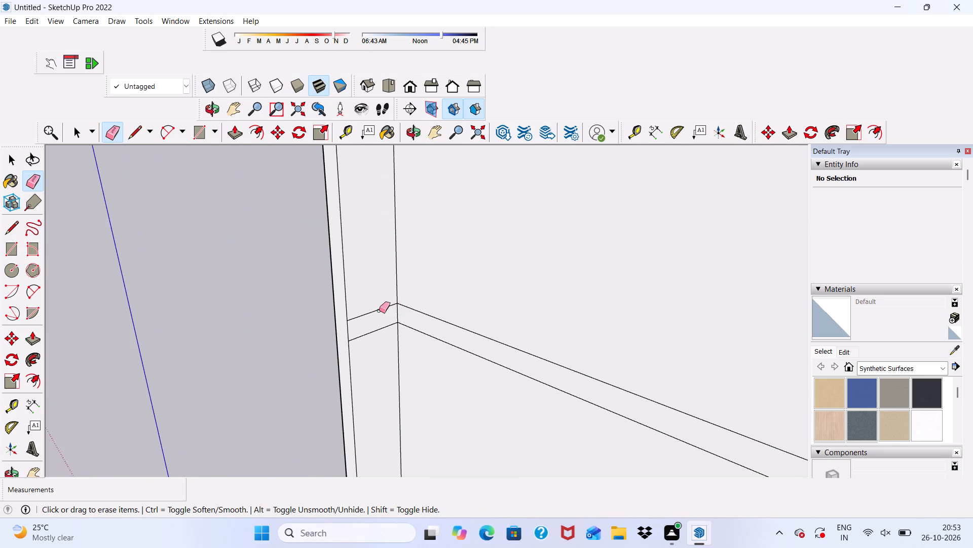
drag(379, 311, 379, 329)
scroll(371, 287, down, 15)
Erase the remaining lines on the fin's inner side face at the band below the fifth upper storey and the roof band.
scroll(390, 180, up, 2)
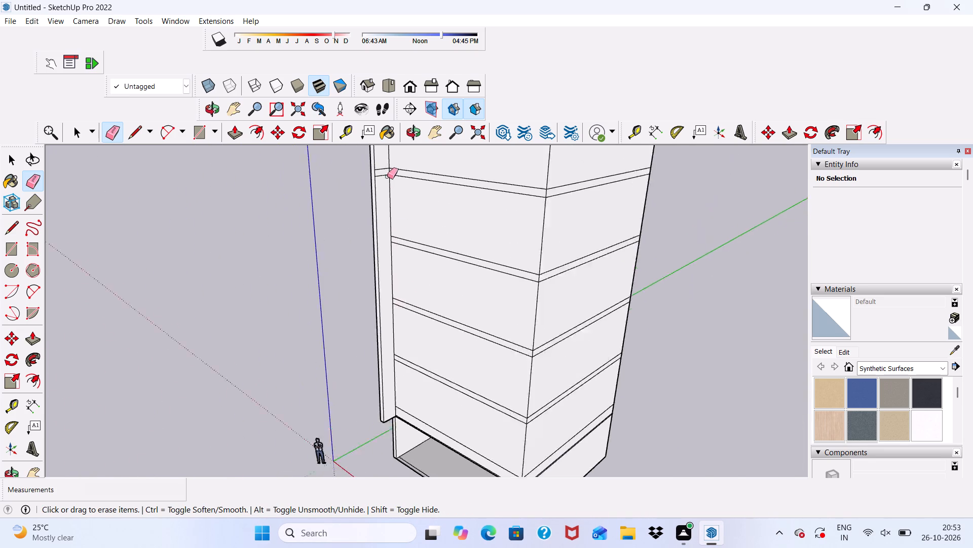
scroll(387, 177, up, 3)
drag(378, 157, 380, 179)
click(380, 179)
scroll(380, 180, down, 6)
scroll(399, 263, down, 6)
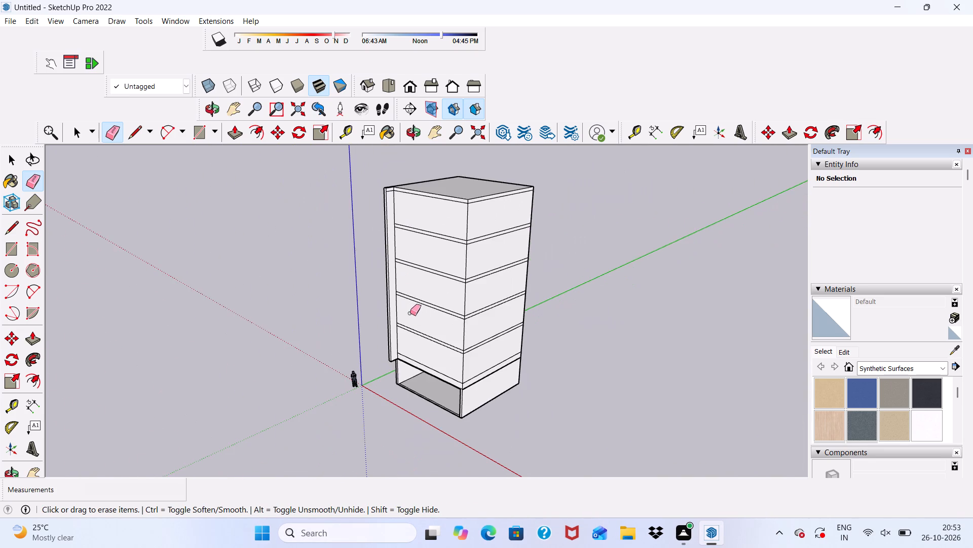
scroll(396, 270, up, 5)
scroll(397, 152, up, 9)
click(380, 160)
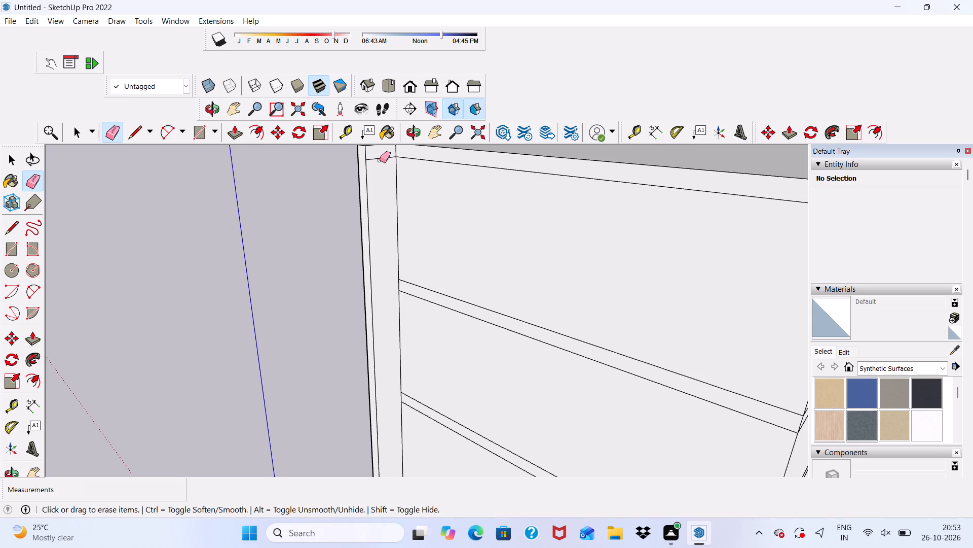
click(379, 155)
drag(379, 156, 379, 163)
click(379, 163)
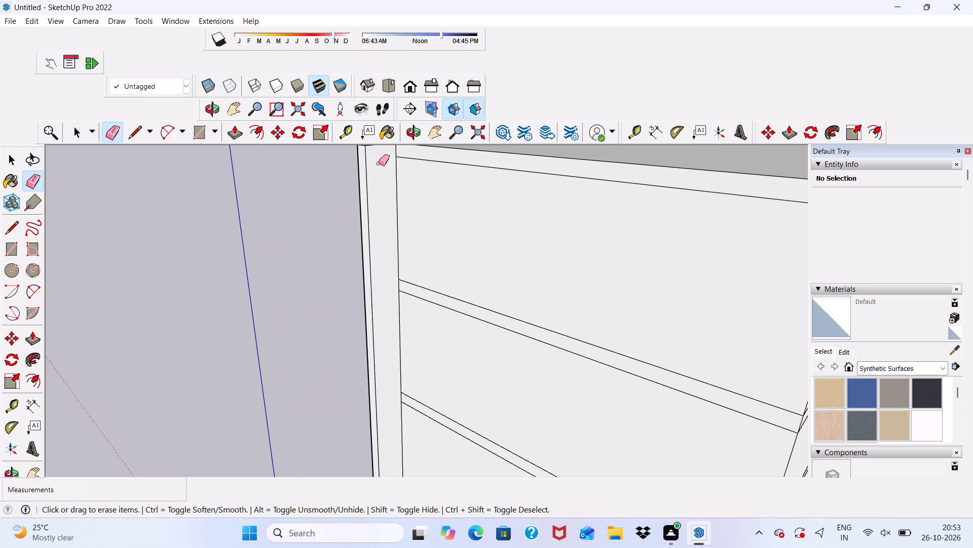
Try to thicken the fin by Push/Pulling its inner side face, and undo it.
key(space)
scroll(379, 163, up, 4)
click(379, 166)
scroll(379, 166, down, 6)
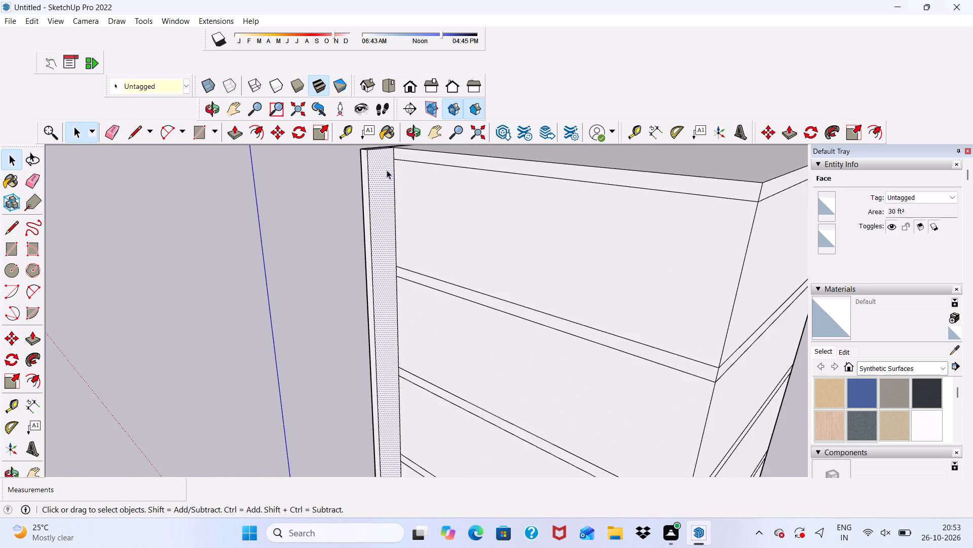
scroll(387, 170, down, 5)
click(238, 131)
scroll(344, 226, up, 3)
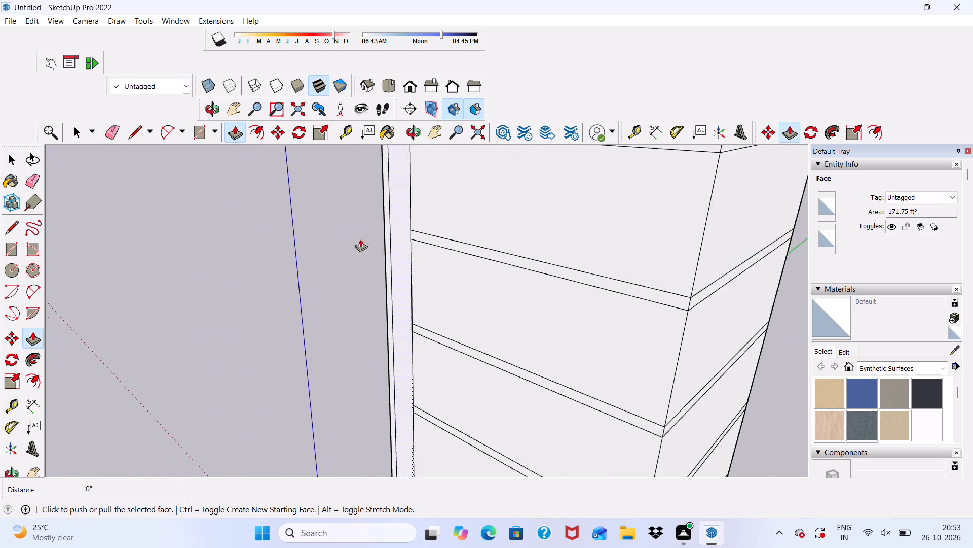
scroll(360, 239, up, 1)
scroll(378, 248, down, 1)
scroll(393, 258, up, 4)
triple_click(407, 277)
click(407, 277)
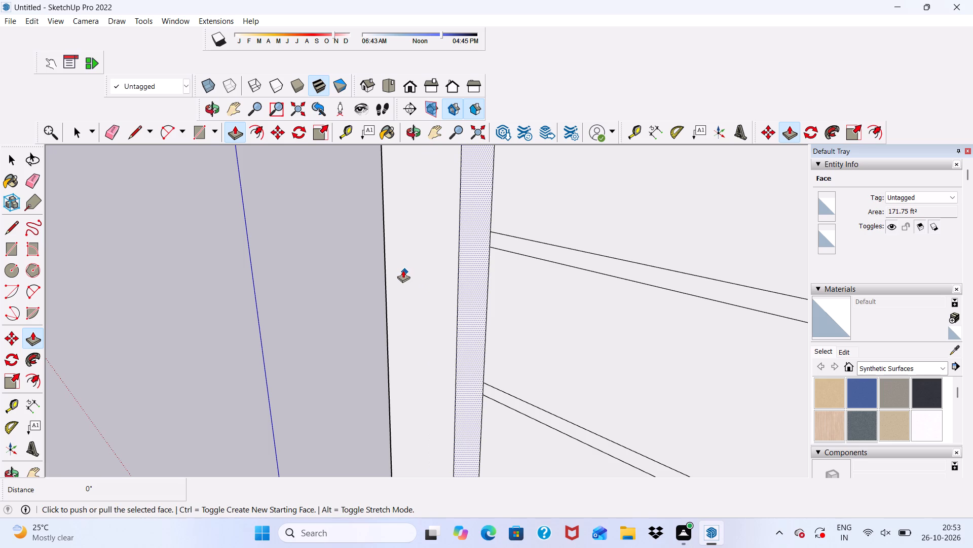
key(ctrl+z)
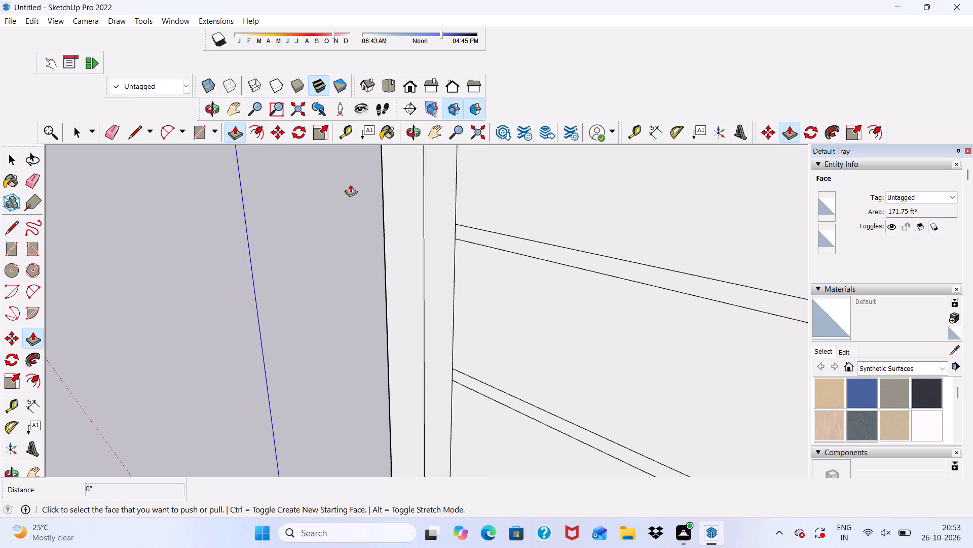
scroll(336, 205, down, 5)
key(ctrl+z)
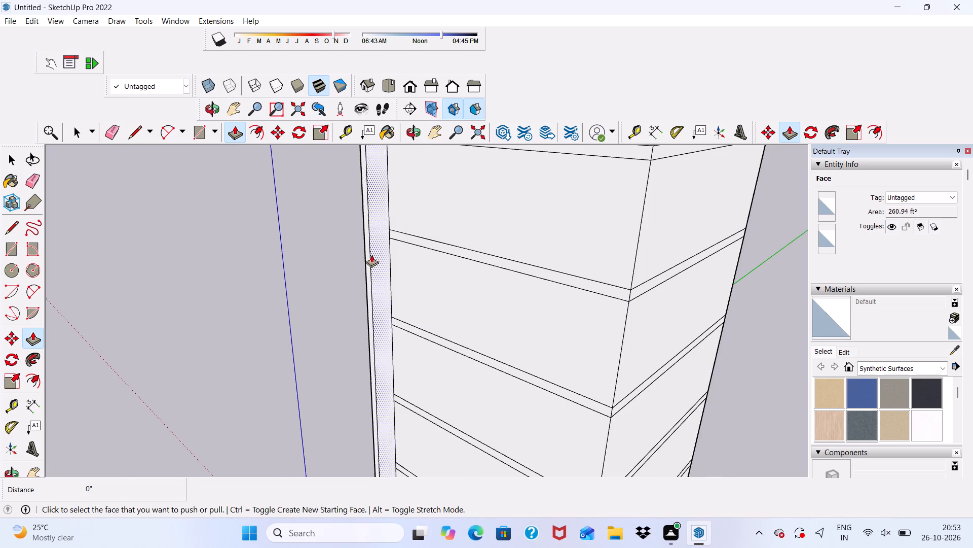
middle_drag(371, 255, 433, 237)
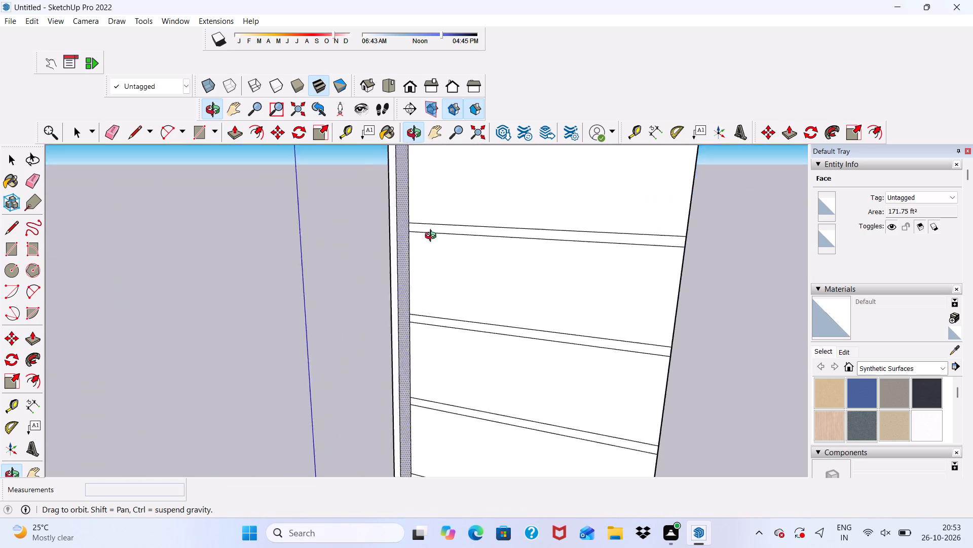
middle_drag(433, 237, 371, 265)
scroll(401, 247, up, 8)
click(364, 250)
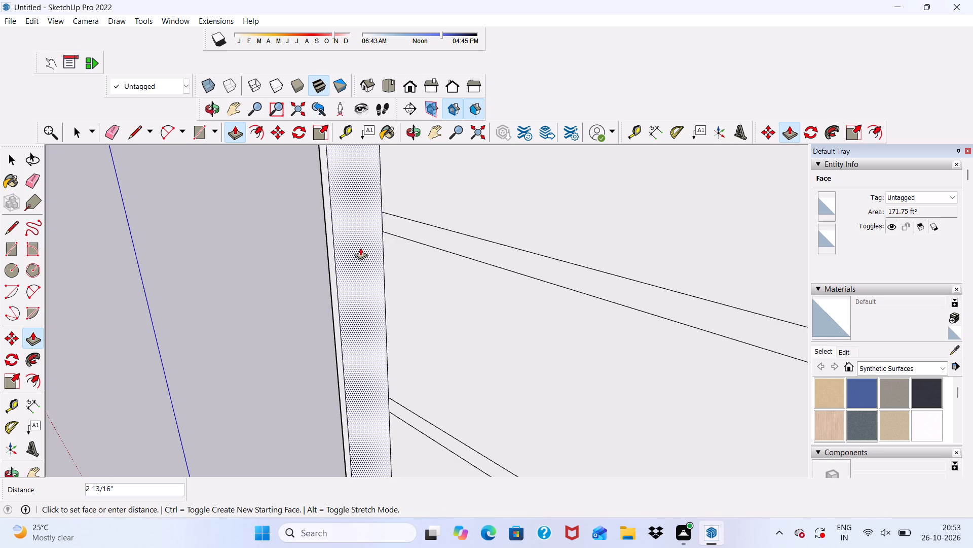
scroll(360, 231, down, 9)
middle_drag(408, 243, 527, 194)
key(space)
Erase the roof band line and the fin's vertical seam across the top storey on the building's outer left side face.
scroll(510, 212, down, 3)
middle_drag(459, 312, 567, 257)
scroll(468, 239, up, 3)
scroll(468, 239, down, 1)
middle_drag(468, 239, 543, 237)
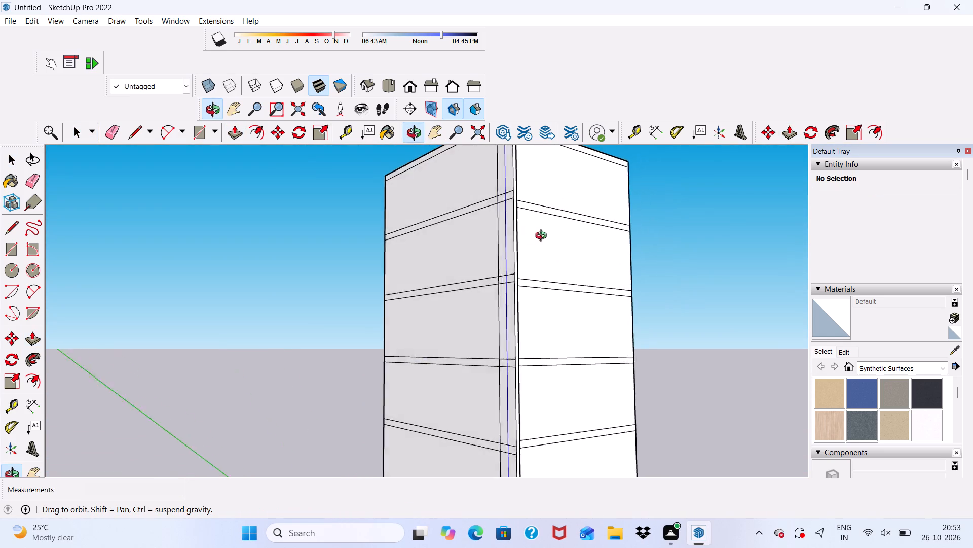
middle_drag(543, 237, 598, 273)
scroll(598, 275, down, 1)
click(114, 133)
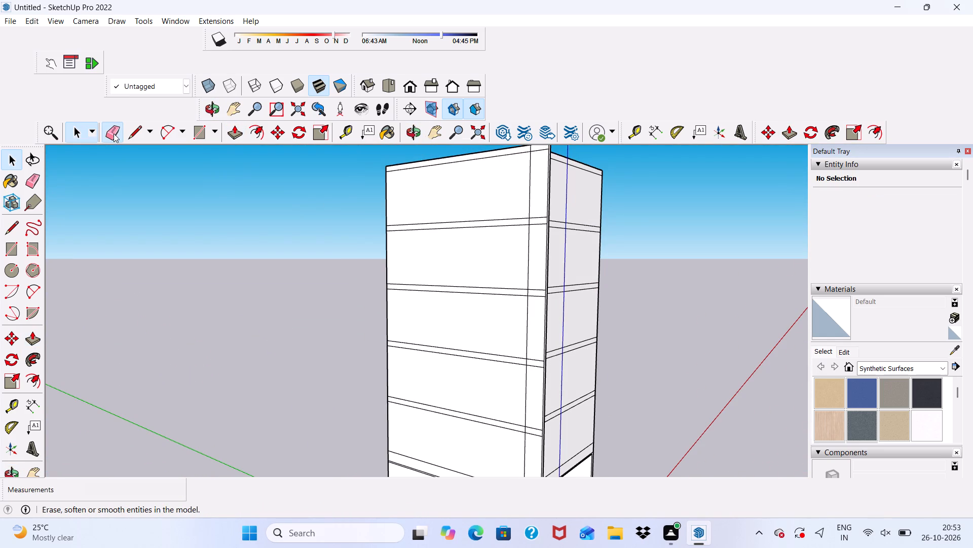
scroll(449, 199, up, 3)
scroll(509, 145, down, 8)
scroll(520, 185, up, 5)
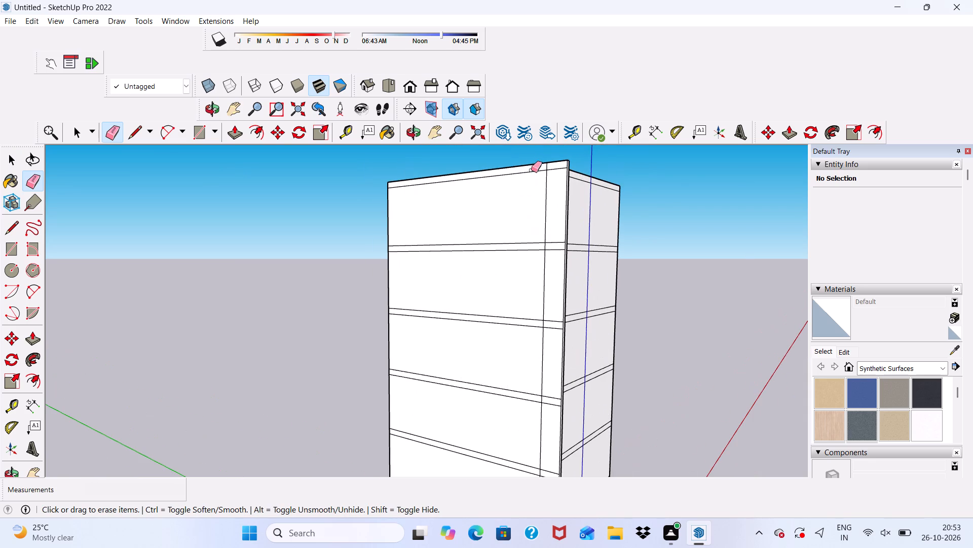
drag(531, 170, 536, 180)
drag(548, 163, 550, 170)
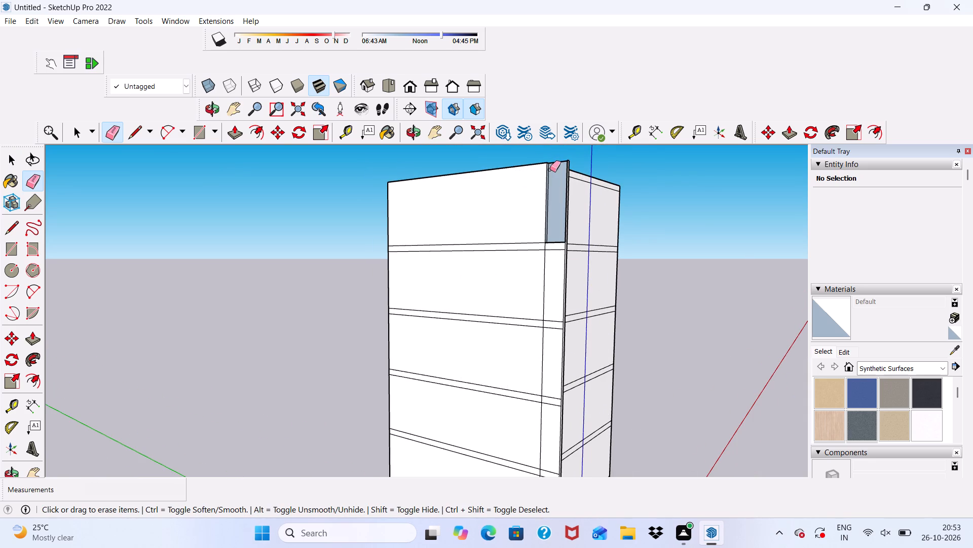
key(ctrl+z)
scroll(550, 159, up, 8)
drag(542, 175, 542, 178)
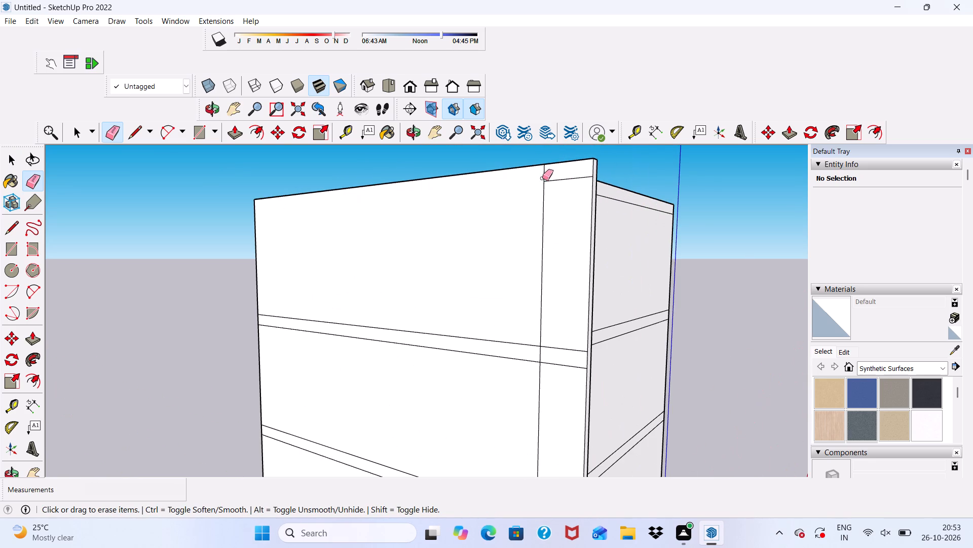
drag(542, 178, 553, 182)
scroll(542, 229, down, 5)
scroll(533, 305, down, 7)
Erase the band lines below the fifth upper storey on the outer left side face, including the fin's portion and seam.
middle_drag(508, 278, 559, 279)
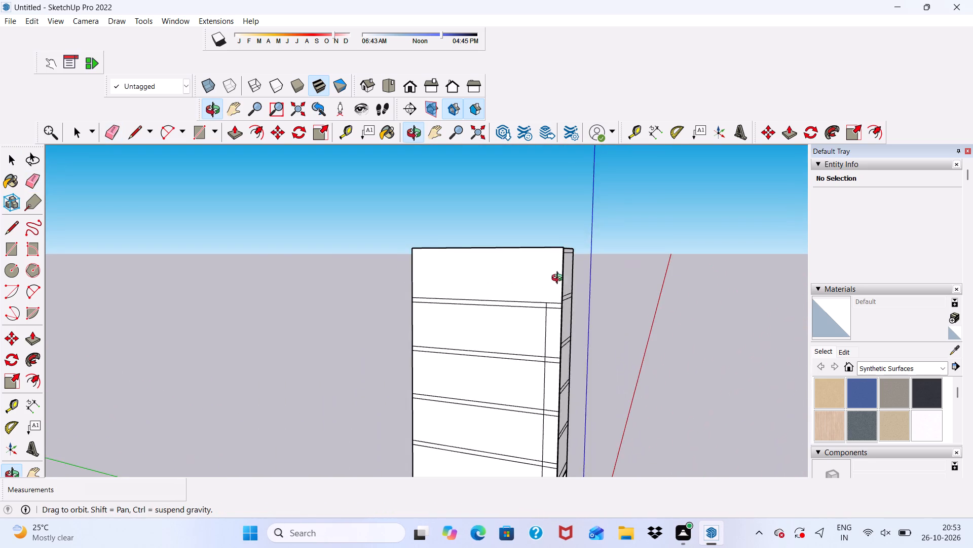
middle_drag(559, 279, 560, 279)
scroll(545, 318, up, 4)
drag(536, 285, 539, 337)
drag(548, 290, 550, 303)
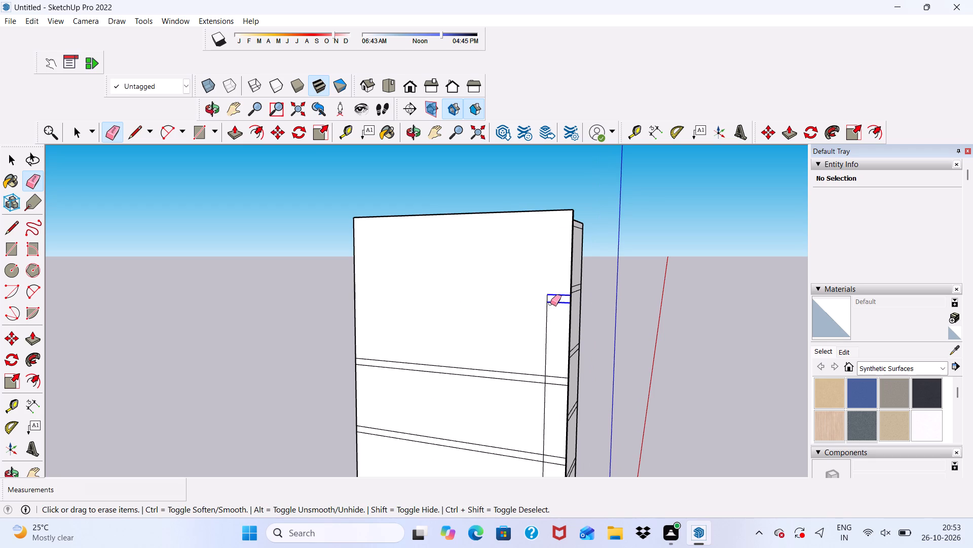
drag(550, 303, 543, 324)
drag(543, 323, 543, 316)
drag(546, 295, 550, 301)
scroll(548, 300, down, 2)
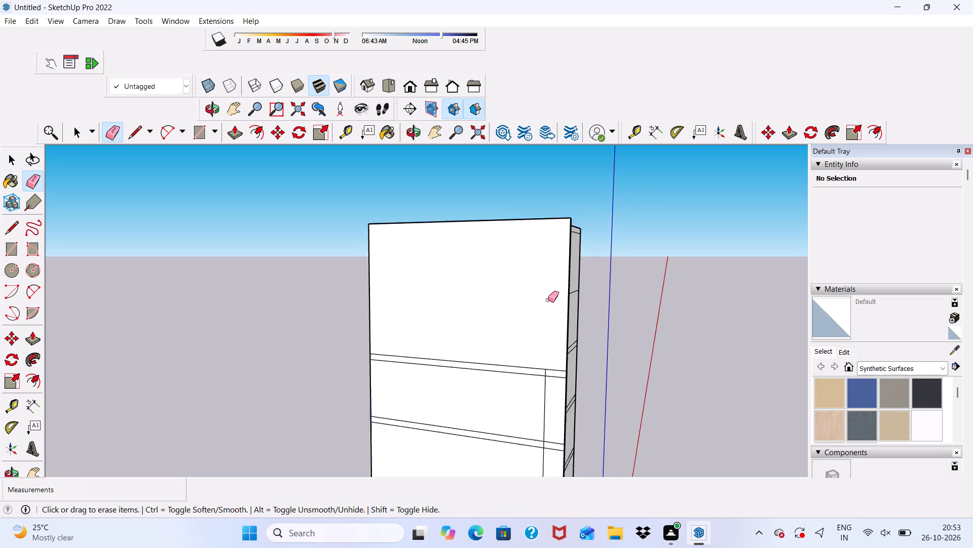
scroll(548, 300, down, 1)
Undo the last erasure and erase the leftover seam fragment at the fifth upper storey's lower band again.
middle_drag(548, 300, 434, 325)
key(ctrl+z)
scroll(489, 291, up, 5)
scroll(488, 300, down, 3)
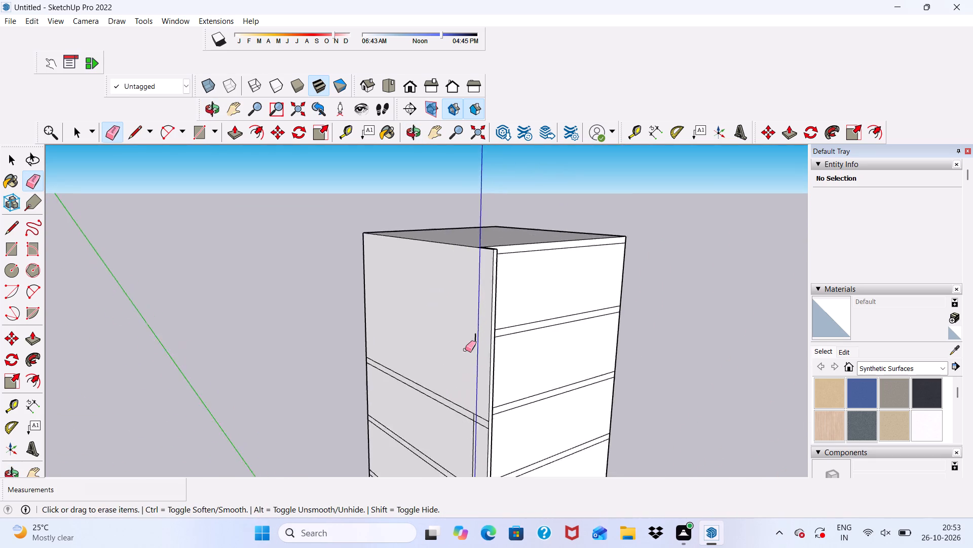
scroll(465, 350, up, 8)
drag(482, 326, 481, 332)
Erase the band lines below the fourth upper storey and the fin seam beneath them on the outer left side face.
scroll(455, 285, down, 12)
middle_drag(460, 346, 574, 272)
scroll(480, 378, up, 5)
drag(475, 280, 490, 366)
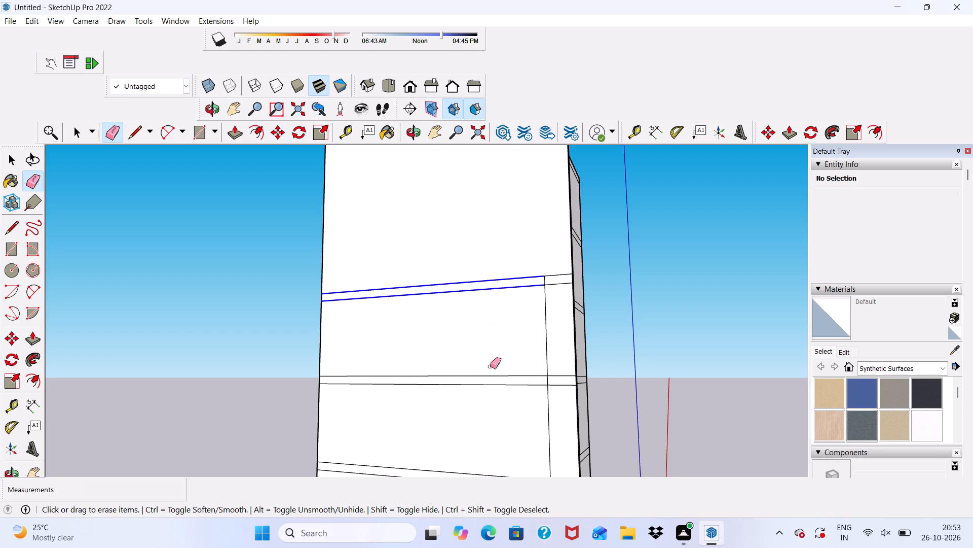
drag(490, 366, 490, 380)
scroll(473, 270, down, 6)
scroll(493, 304, up, 5)
scroll(516, 270, up, 2)
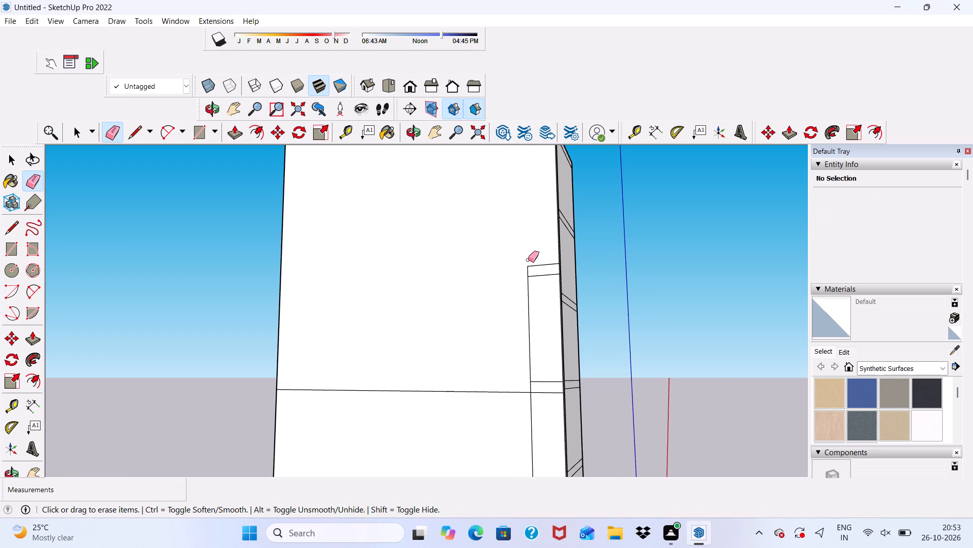
drag(531, 261, 538, 283)
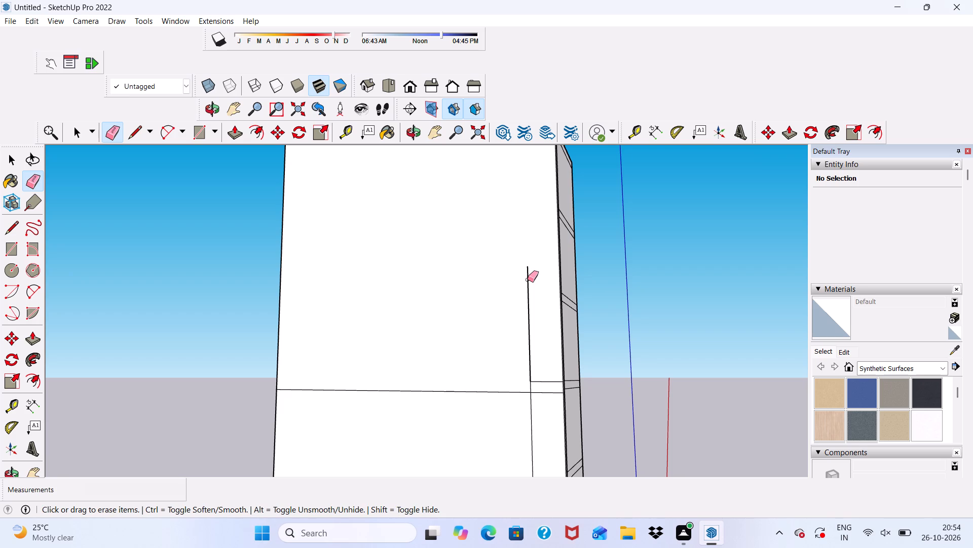
scroll(522, 278, down, 9)
scroll(499, 301, up, 7)
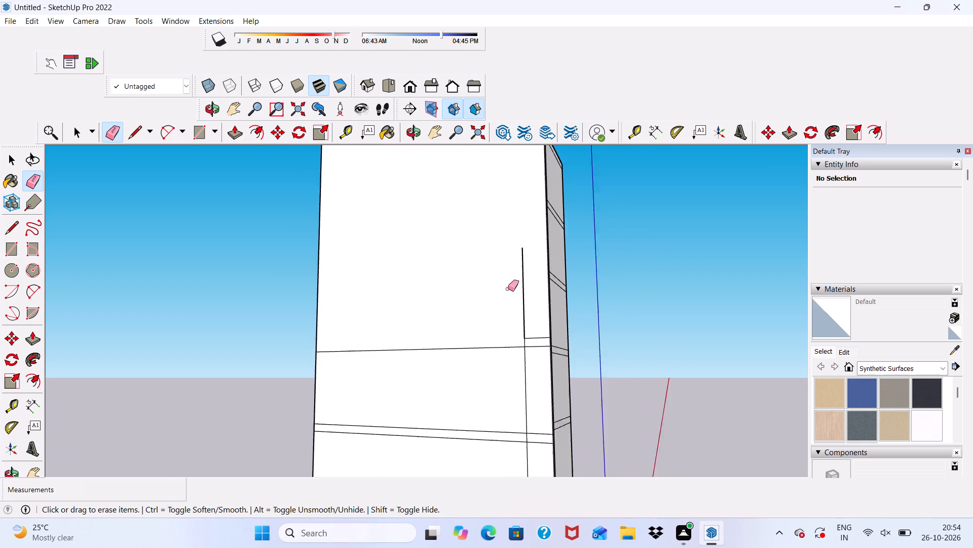
scroll(508, 289, up, 1)
drag(519, 266, 526, 284)
Erase the remaining band lines below the third upper storey and the fin seam beneath them on the outer left side face.
scroll(526, 284, down, 5)
scroll(522, 306, up, 6)
drag(522, 309, 532, 372)
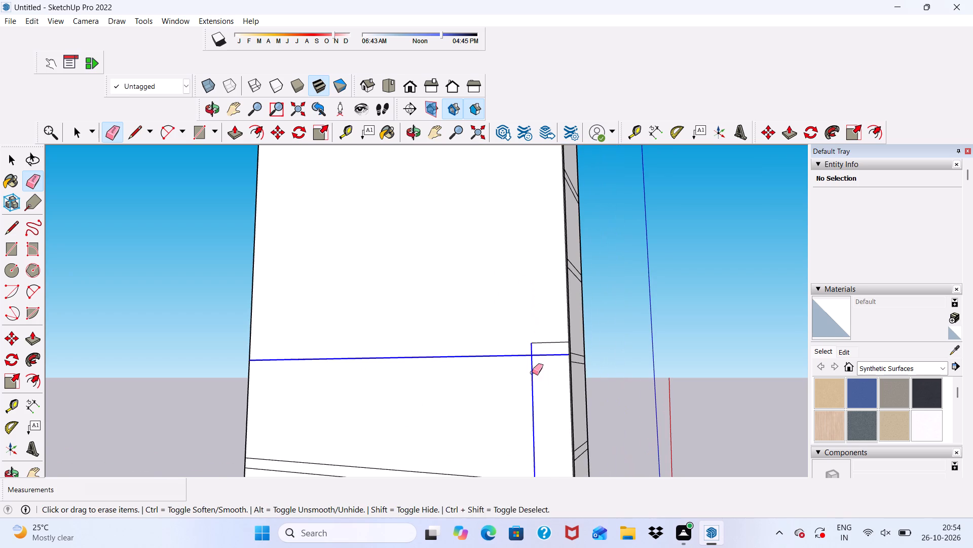
drag(532, 372, 532, 373)
drag(534, 334, 537, 349)
Erase the band lines below the second upper storey and the adjoining fin seam on the outer left side face.
scroll(521, 244, down, 12)
scroll(493, 358, up, 5)
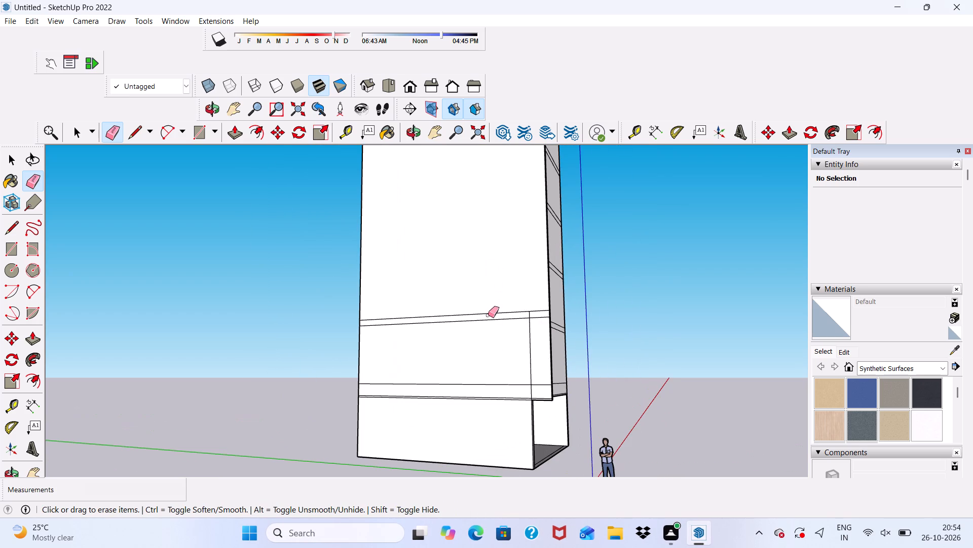
drag(488, 300, 497, 342)
drag(519, 304, 530, 326)
drag(531, 310, 534, 319)
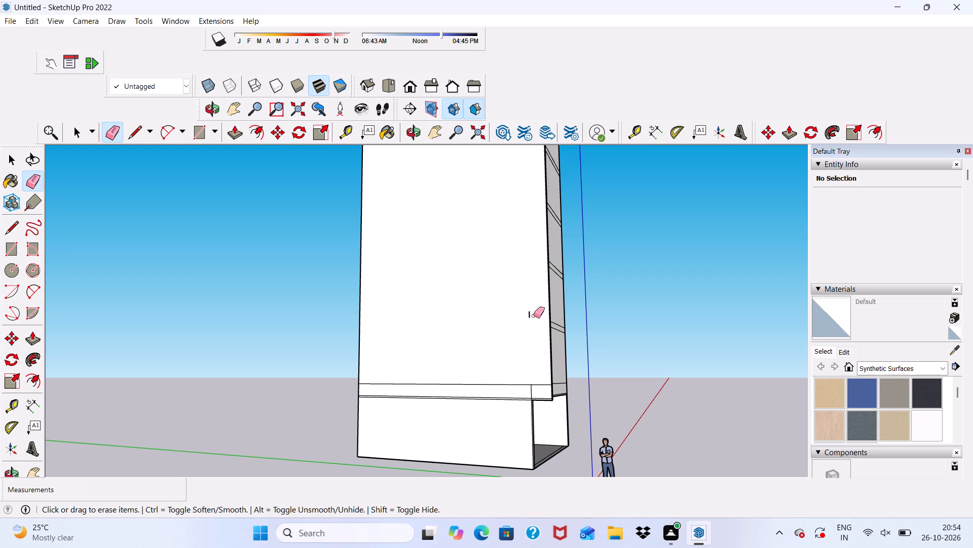
drag(534, 315, 524, 320)
Erase the band lines above the ground floor and the fin's last seam segment on the outer left side face.
scroll(521, 263, down, 6)
scroll(492, 364, up, 6)
scroll(522, 303, up, 2)
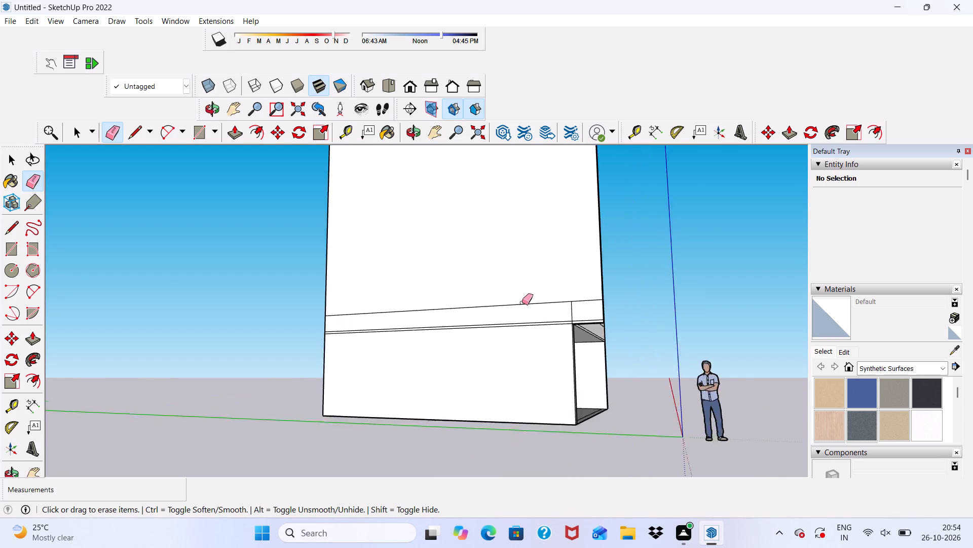
scroll(522, 302, up, 6)
drag(621, 301, 603, 326)
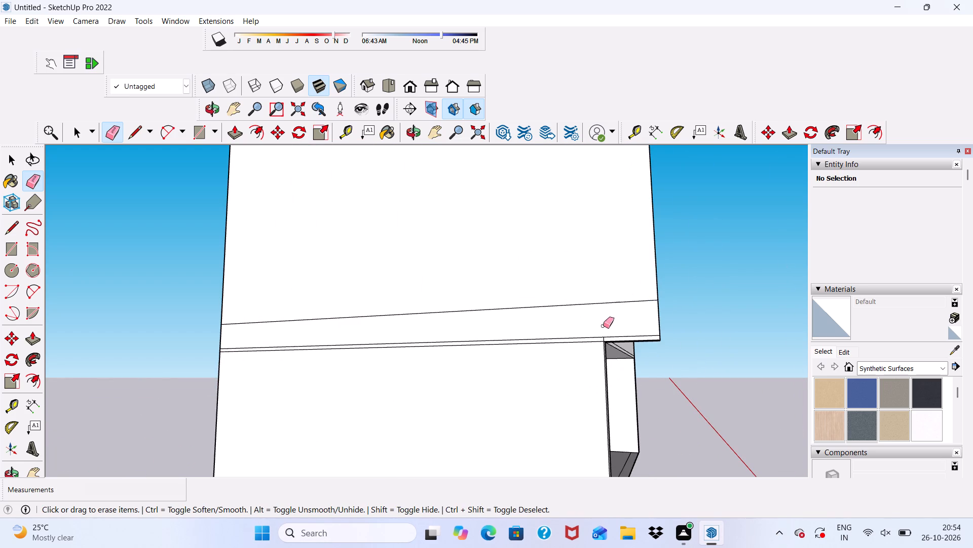
drag(569, 298, 566, 312)
scroll(554, 339, up, 2)
drag(551, 340, 551, 353)
drag(564, 329, 574, 336)
click(578, 336)
drag(591, 336, 593, 347)
drag(605, 340, 606, 353)
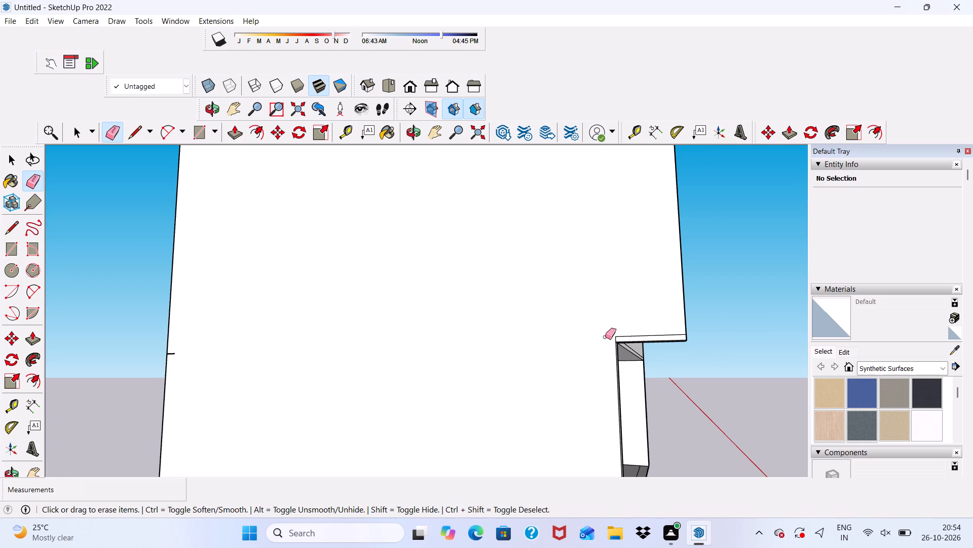
Erase the leftover line along the fin's bottom and the short band stub at the left side face's rear edge.
scroll(607, 331, up, 8)
drag(624, 339, 622, 351)
drag(618, 351, 613, 351)
click(613, 351)
scroll(591, 292, down, 9)
middle_drag(624, 303, 617, 323)
scroll(326, 382, up, 2)
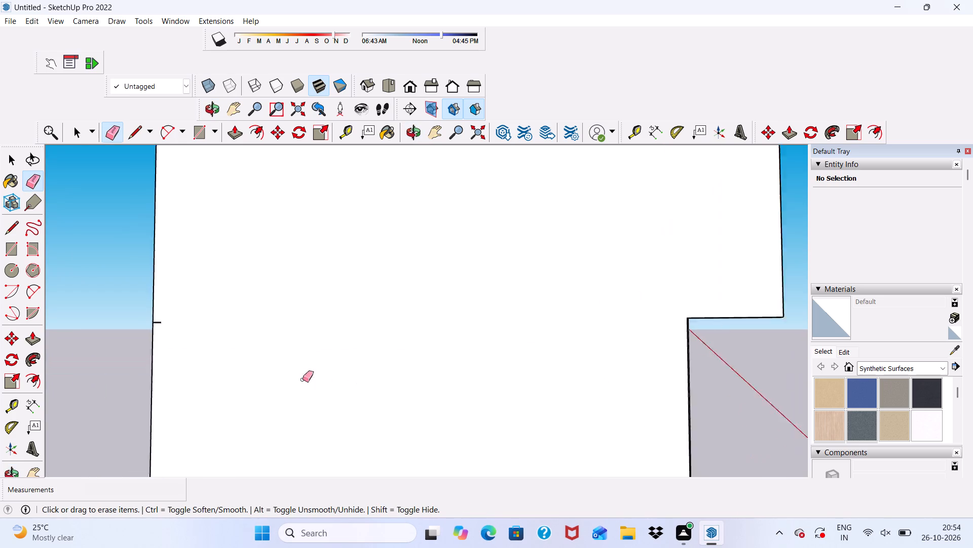
scroll(303, 380, up, 2)
scroll(77, 337, up, 7)
drag(134, 305, 128, 314)
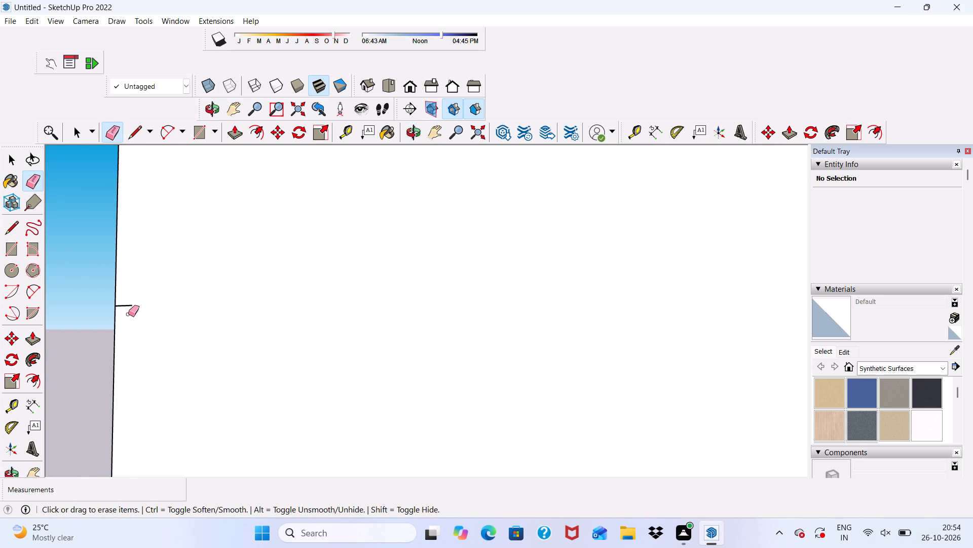
drag(128, 314, 121, 325)
drag(125, 299, 128, 318)
Erase the band lines above the ground floor across the building's back face, including the short stubs at both edges.
scroll(128, 318, down, 17)
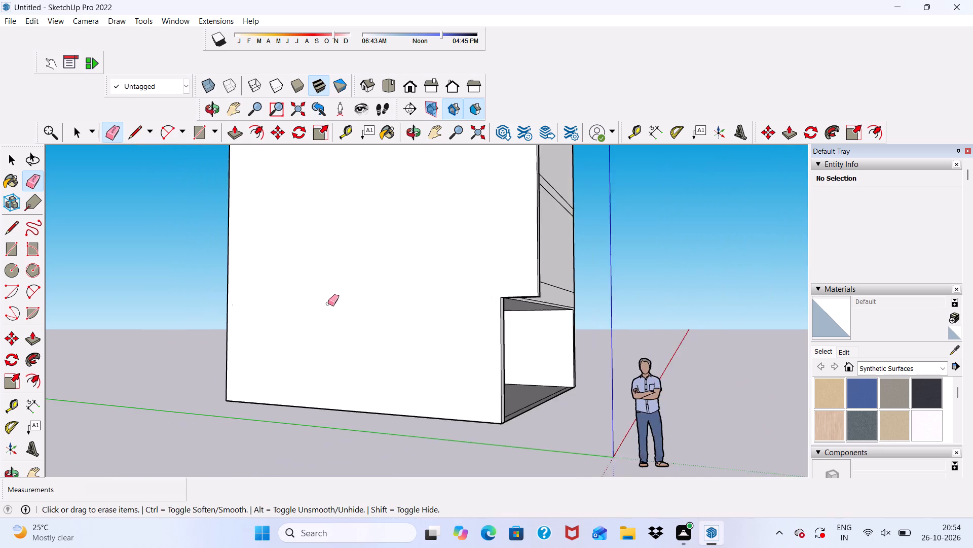
scroll(328, 303, down, 3)
middle_drag(328, 318, 805, 271)
scroll(685, 277, up, 4)
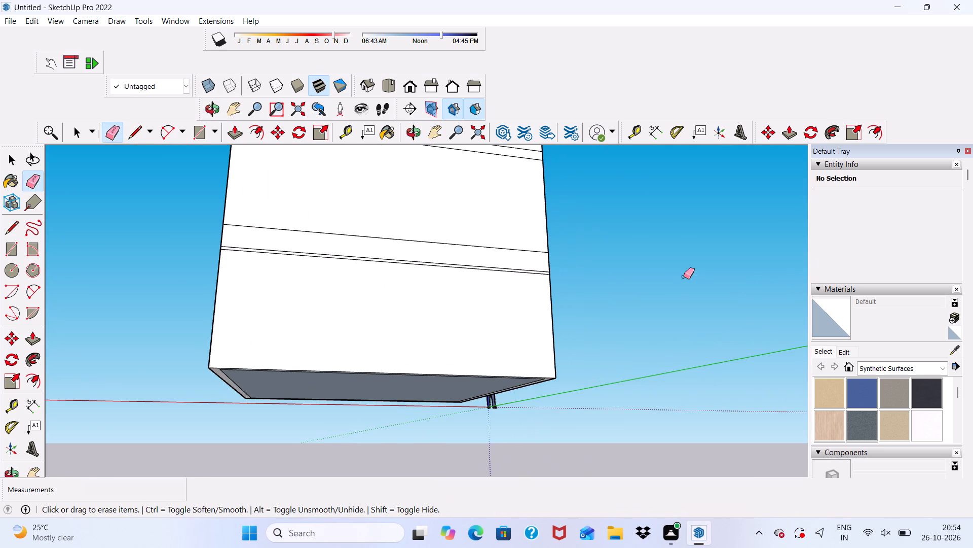
drag(467, 244, 467, 271)
scroll(467, 271, down, 9)
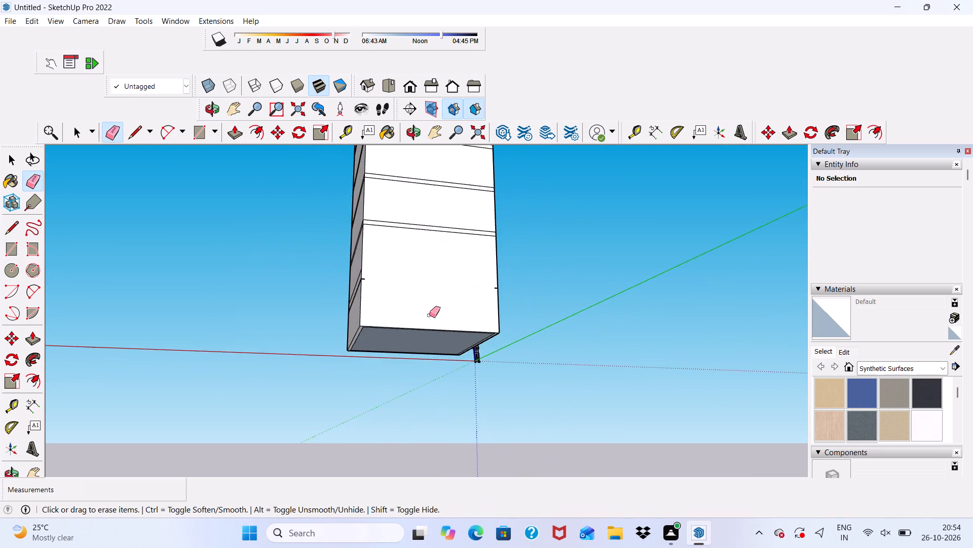
scroll(381, 300, up, 16)
drag(356, 266, 357, 284)
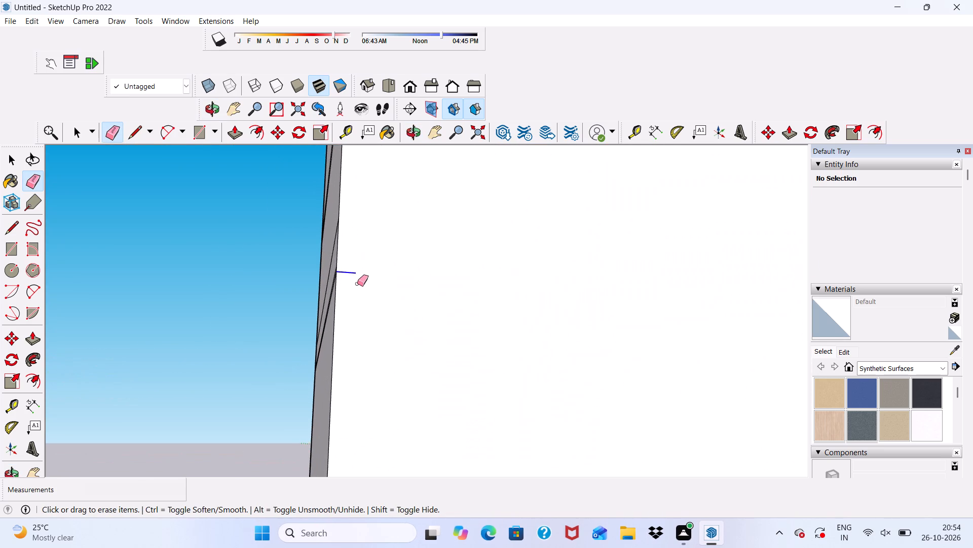
drag(357, 284, 357, 292)
scroll(351, 270, down, 13)
scroll(445, 304, up, 6)
scroll(445, 303, down, 3)
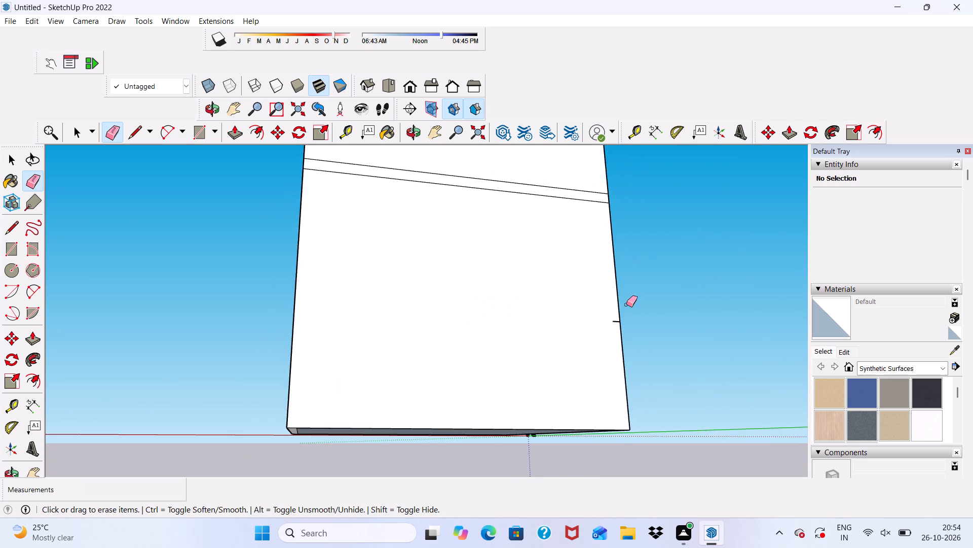
scroll(594, 323, up, 12)
drag(606, 314, 610, 322)
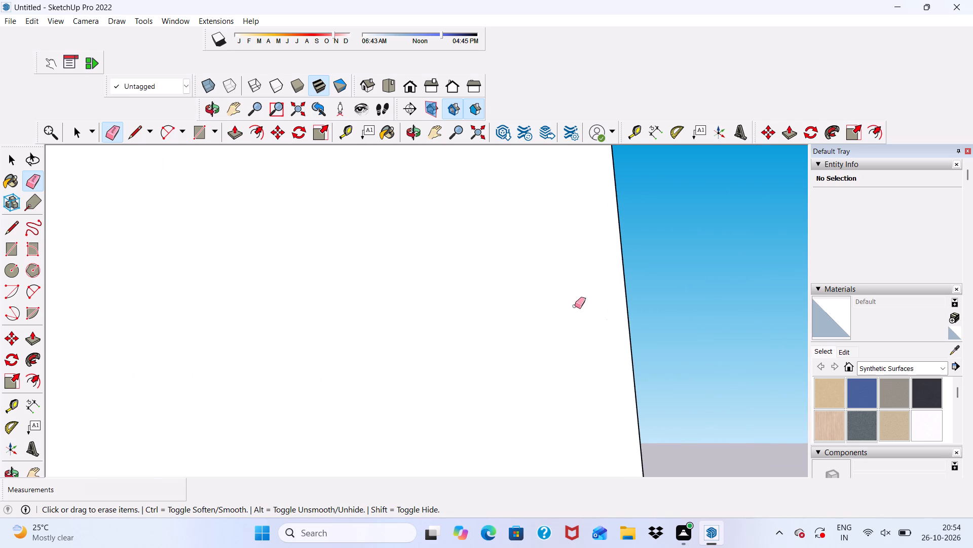
Erase the remaining upper floor band lines and the roof band line on the building's back face.
scroll(502, 323, down, 14)
scroll(432, 340, down, 6)
drag(415, 164, 420, 291)
scroll(391, 305, down, 11)
scroll(342, 300, up, 3)
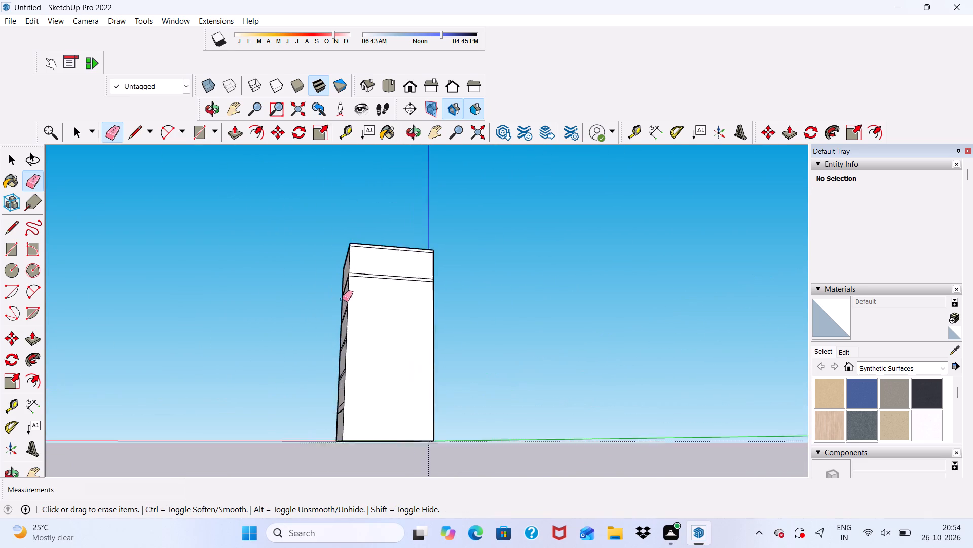
scroll(342, 299, up, 2)
scroll(360, 232, up, 9)
drag(362, 230, 382, 339)
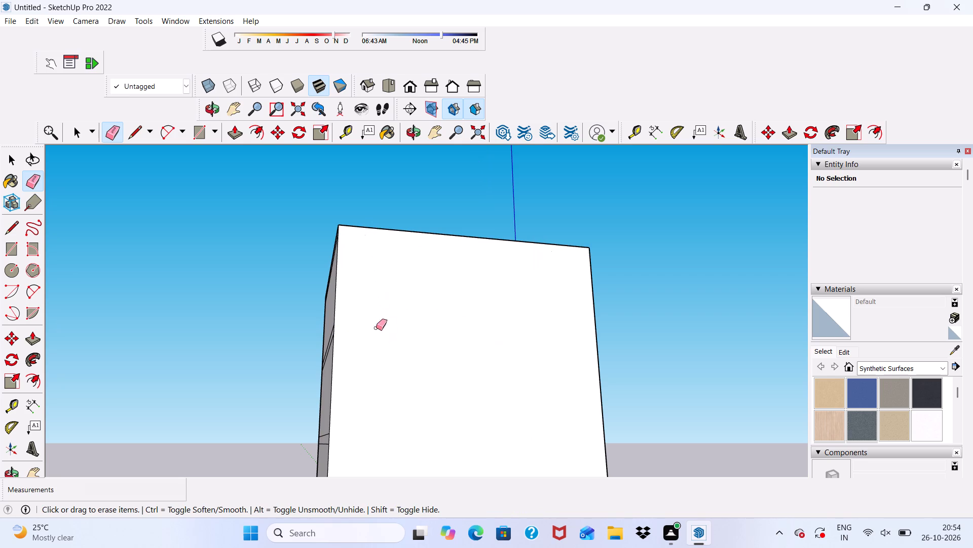
Erase the roof band line and the band lines below the fifth upper storey on the building's right side face.
scroll(364, 319, down, 5)
middle_drag(362, 327, 614, 331)
scroll(462, 299, up, 4)
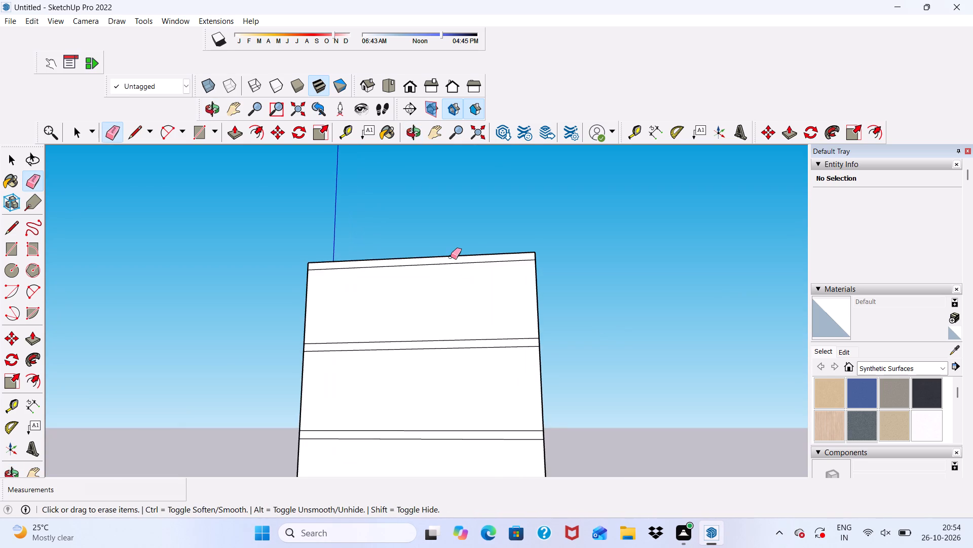
drag(451, 257, 451, 271)
scroll(426, 265, down, 6)
drag(418, 306, 419, 329)
Erase the remaining band lines, from below the fourth upper storey down to the ground floor, on the right side face.
scroll(397, 239, down, 6)
scroll(415, 329, up, 4)
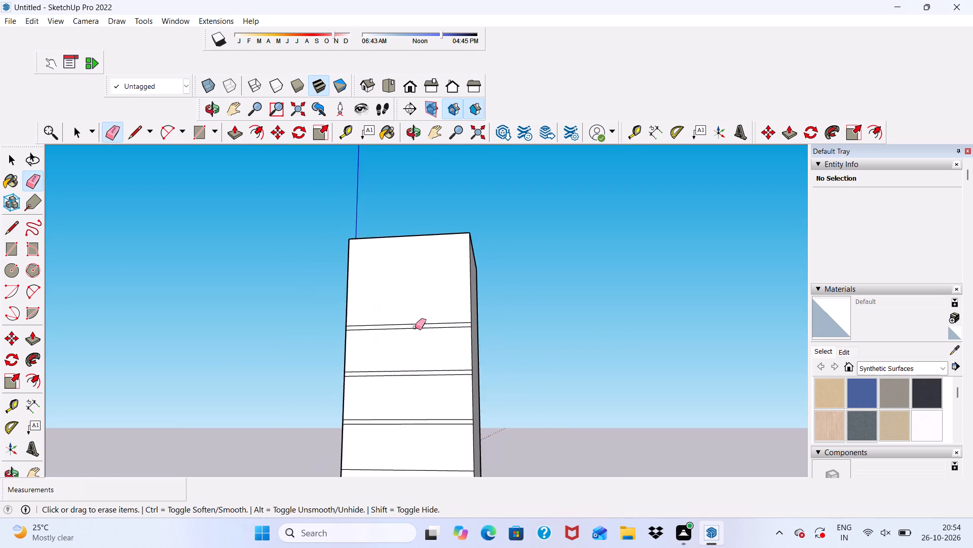
drag(413, 322, 414, 336)
scroll(407, 246, down, 5)
scroll(411, 332, up, 4)
click(411, 332)
double_click(411, 326)
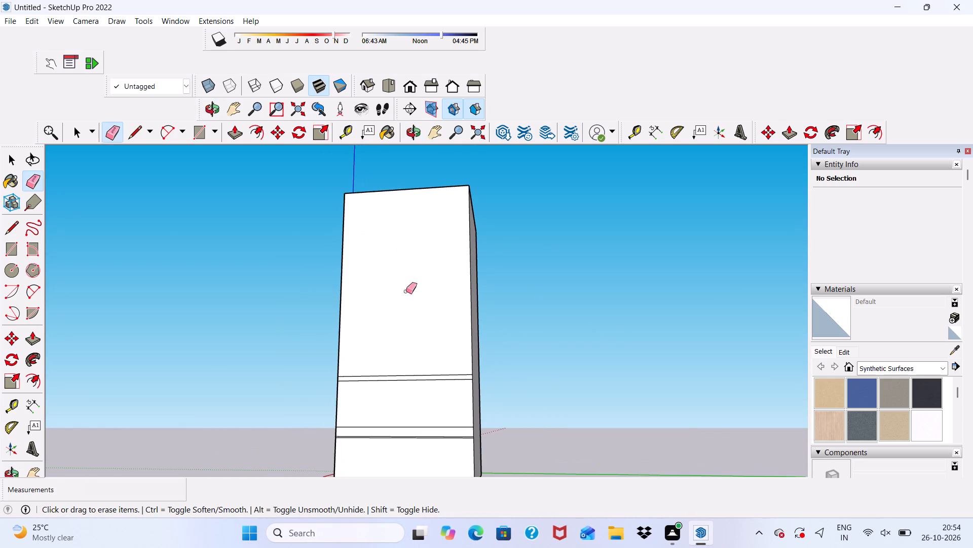
scroll(397, 253, down, 6)
scroll(409, 335, up, 6)
drag(404, 301, 406, 378)
scroll(383, 306, down, 2)
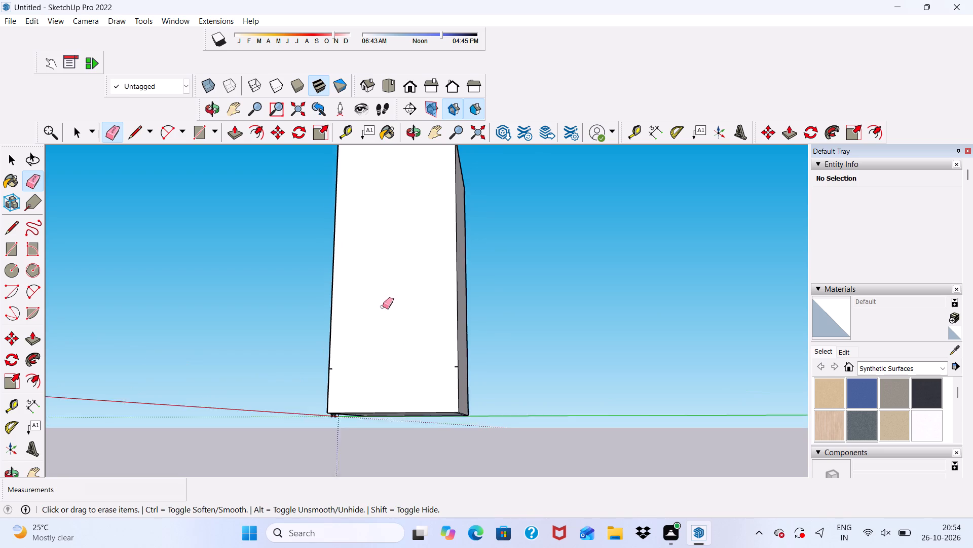
Erase the short band line stubs left at both vertical edges of the right side face above the ground floor.
scroll(383, 306, down, 3)
scroll(362, 356, up, 4)
scroll(308, 357, up, 5)
scroll(377, 337, up, 4)
scroll(344, 366, up, 5)
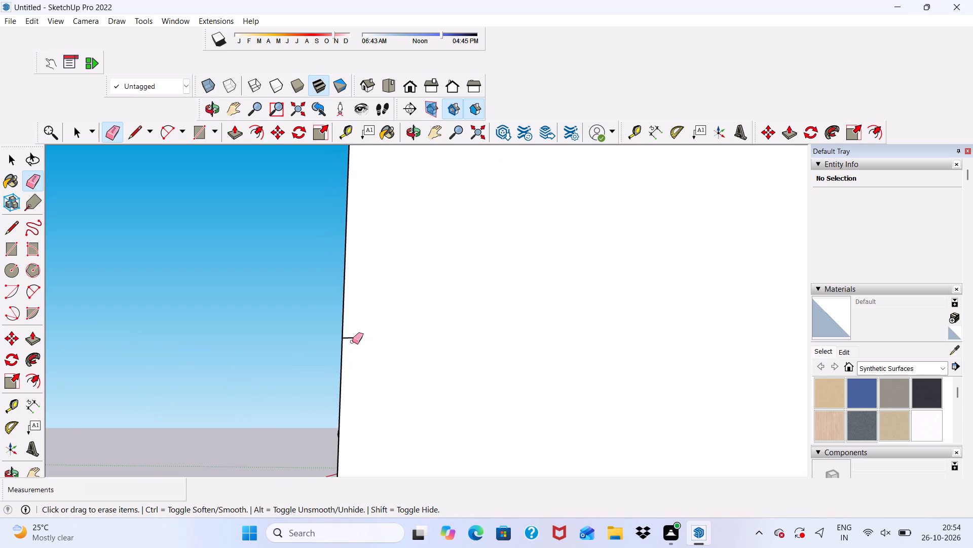
click(353, 338)
scroll(332, 312, down, 6)
scroll(422, 306, down, 6)
scroll(474, 360, up, 5)
scroll(575, 278, up, 13)
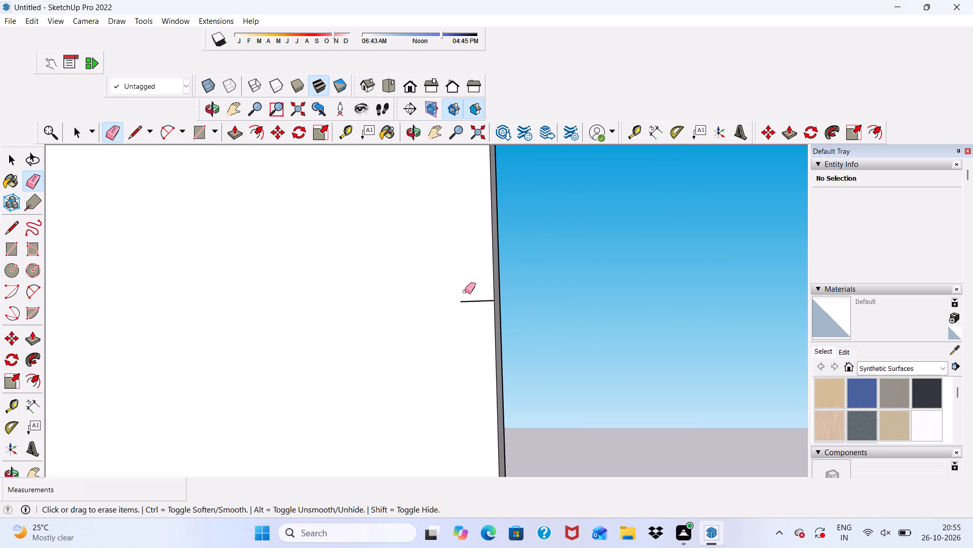
drag(465, 291, 469, 306)
scroll(470, 284, down, 19)
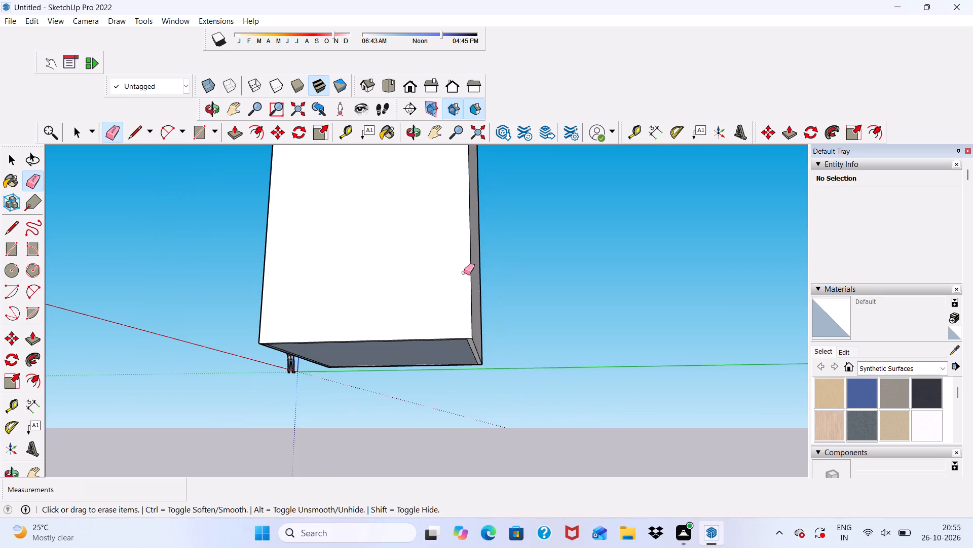
Examine the building's front bands, open ground floor and projecting fin from several angles.
scroll(464, 272, down, 3)
middle_drag(398, 305, 753, 268)
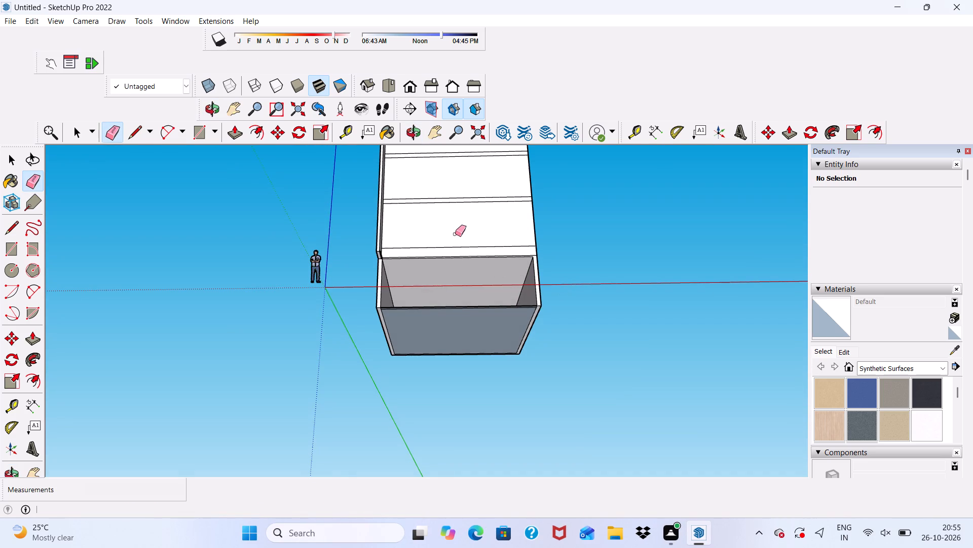
key(space)
scroll(420, 227, down, 4)
middle_drag(425, 284, 425, 364)
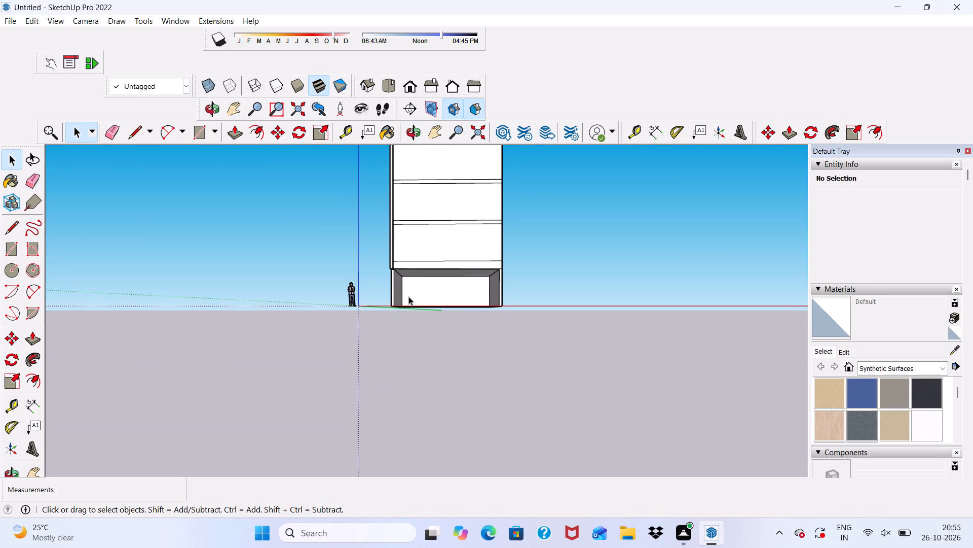
scroll(408, 296, down, 4)
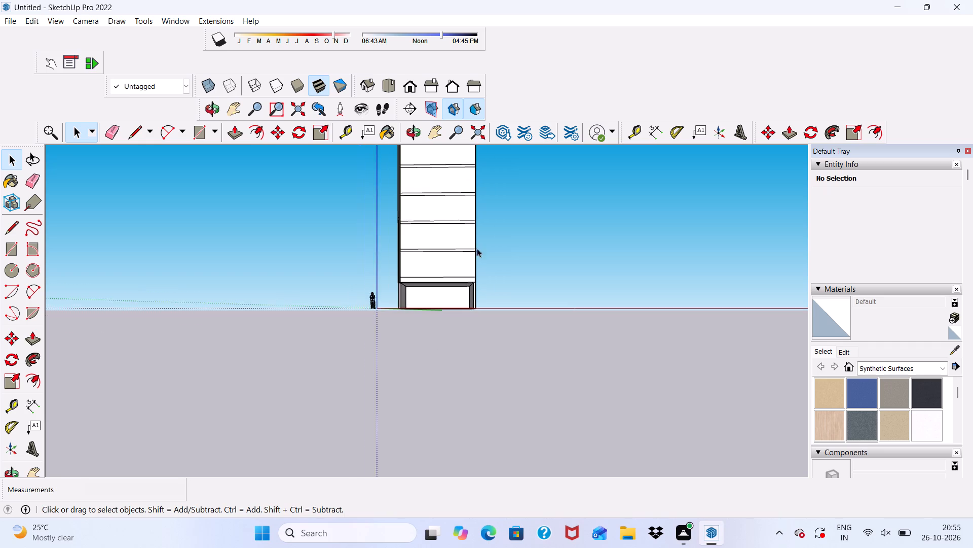
scroll(474, 245, up, 5)
middle_drag(415, 280, 301, 341)
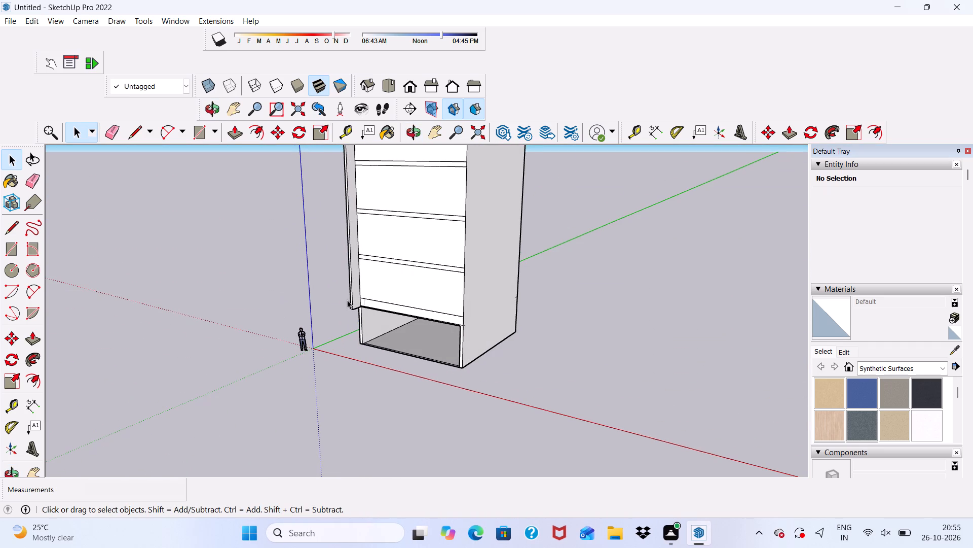
Examine the building's whole front, its open ground floor and the fin's lower end.
scroll(391, 289, down, 5)
scroll(386, 247, up, 1)
middle_drag(386, 247, 475, 217)
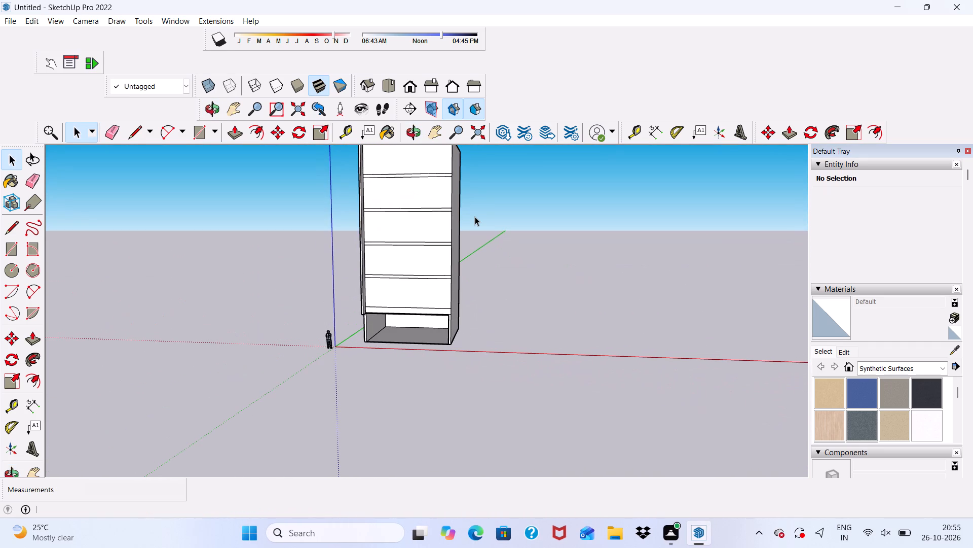
scroll(355, 261, down, 3)
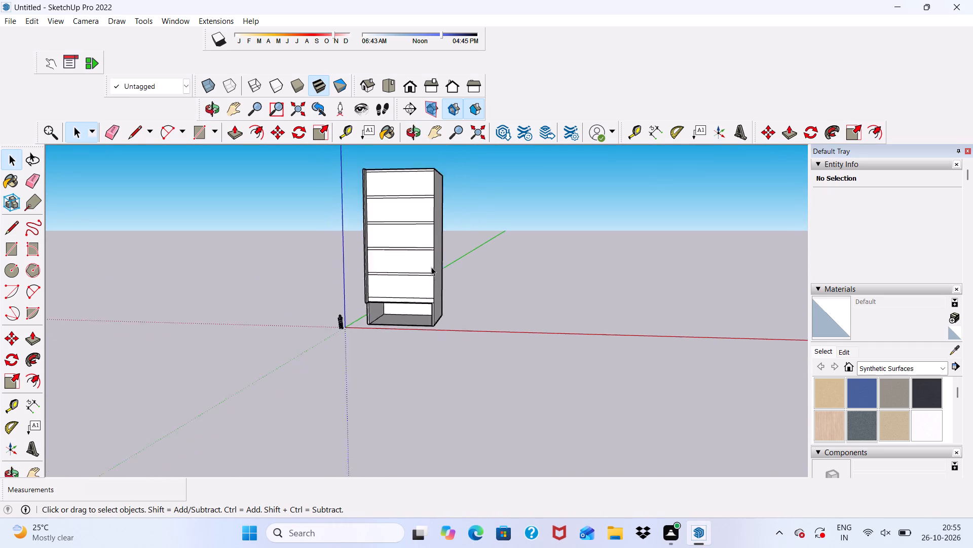
scroll(431, 267, down, 2)
scroll(436, 267, up, 6)
scroll(436, 267, down, 2)
scroll(382, 295, up, 4)
scroll(373, 304, down, 3)
scroll(361, 329, up, 4)
middle_drag(359, 306, 361, 246)
scroll(380, 292, up, 4)
scroll(380, 292, down, 2)
middle_drag(380, 296, 383, 361)
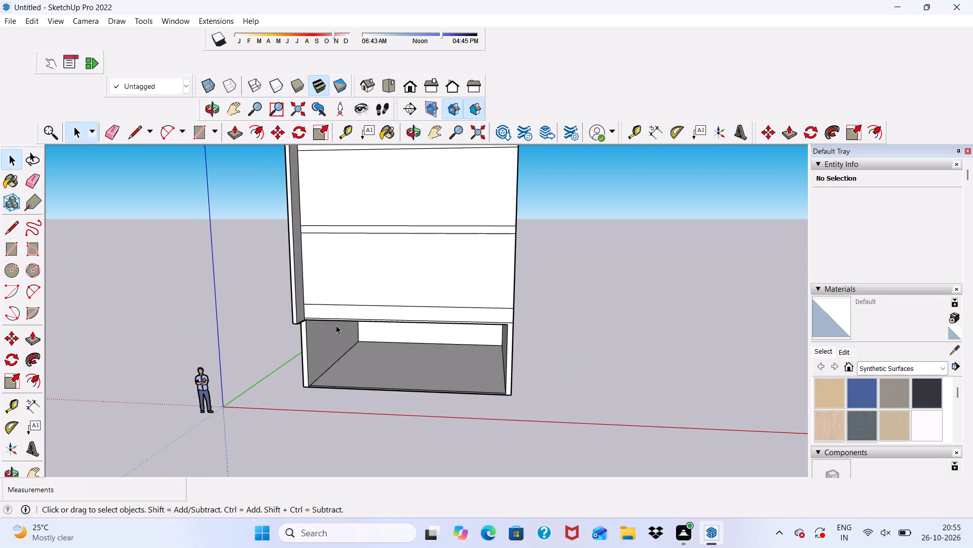
Erase the thin leftover strip under the fin's lower end and the stray edge stub at its front corner.
scroll(340, 321, up, 10)
middle_drag(301, 303, 333, 129)
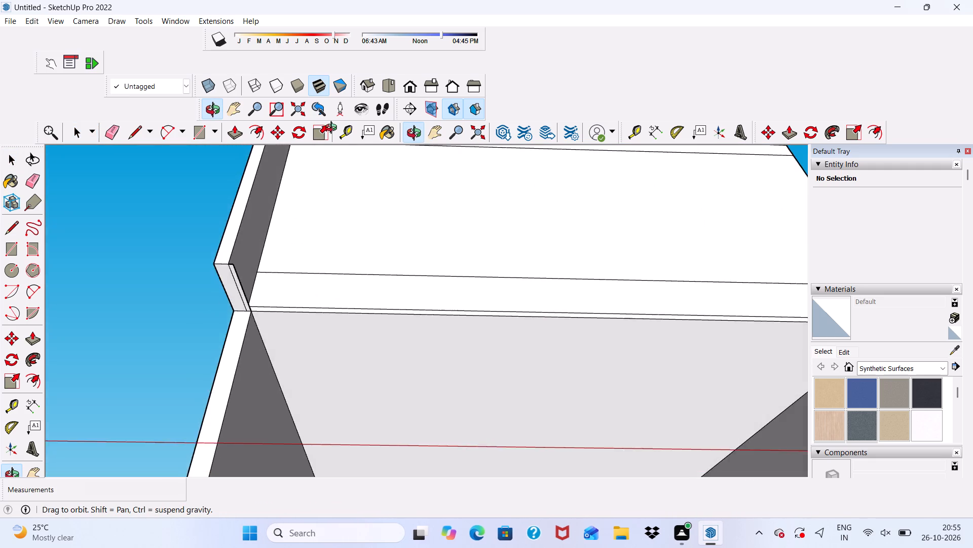
middle_drag(333, 129, 265, 346)
scroll(203, 271, up, 1)
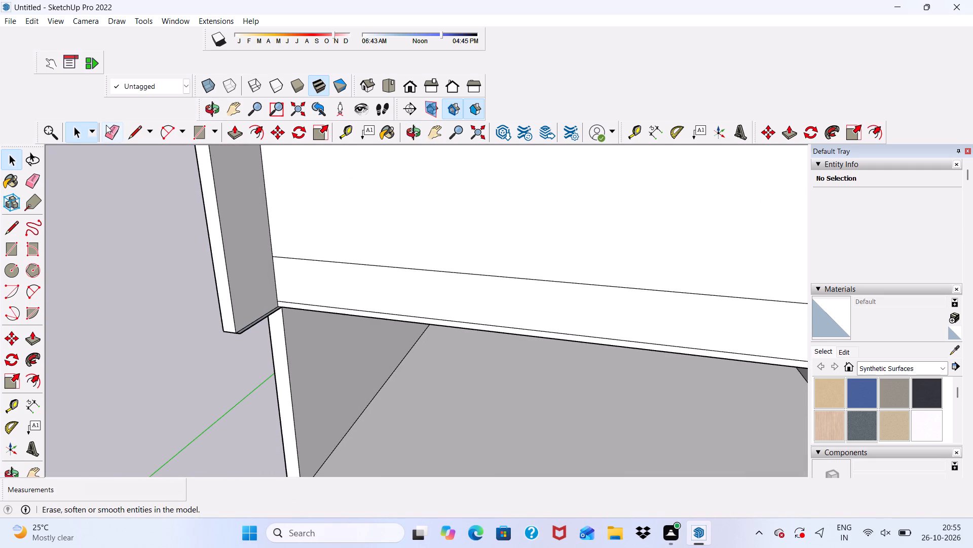
click(106, 125)
scroll(201, 297, up, 6)
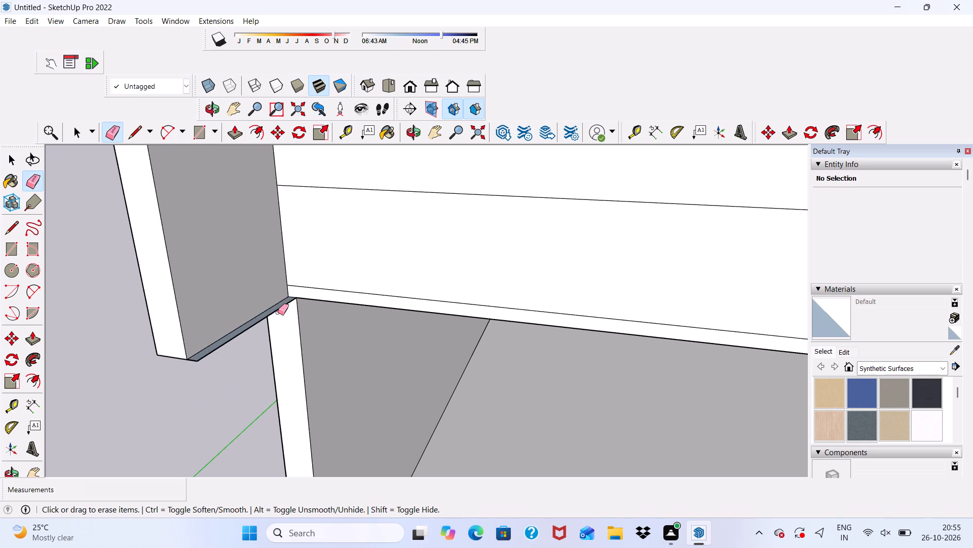
click(278, 313)
click(278, 311)
scroll(296, 295, up, 3)
scroll(288, 319, down, 4)
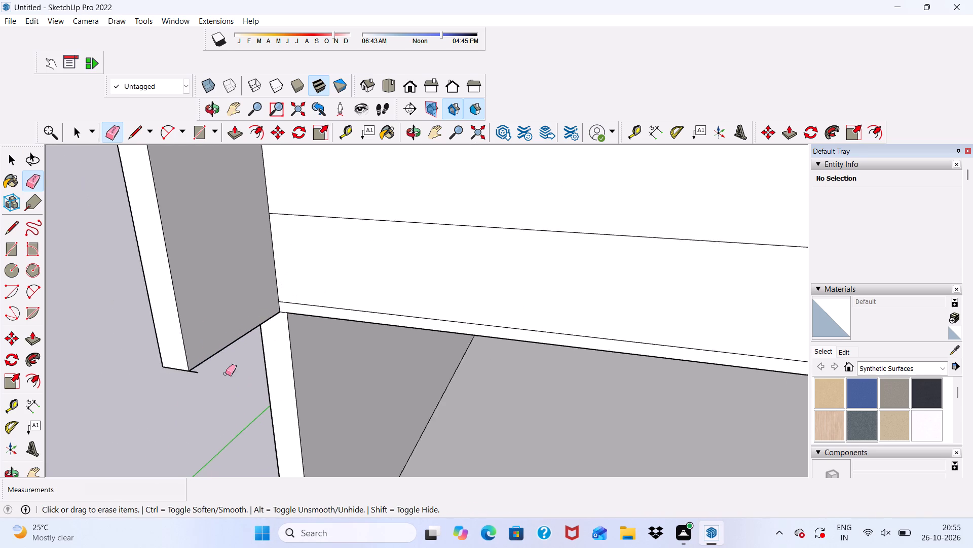
scroll(166, 403, up, 5)
scroll(392, 256, up, 2)
scroll(363, 261, down, 4)
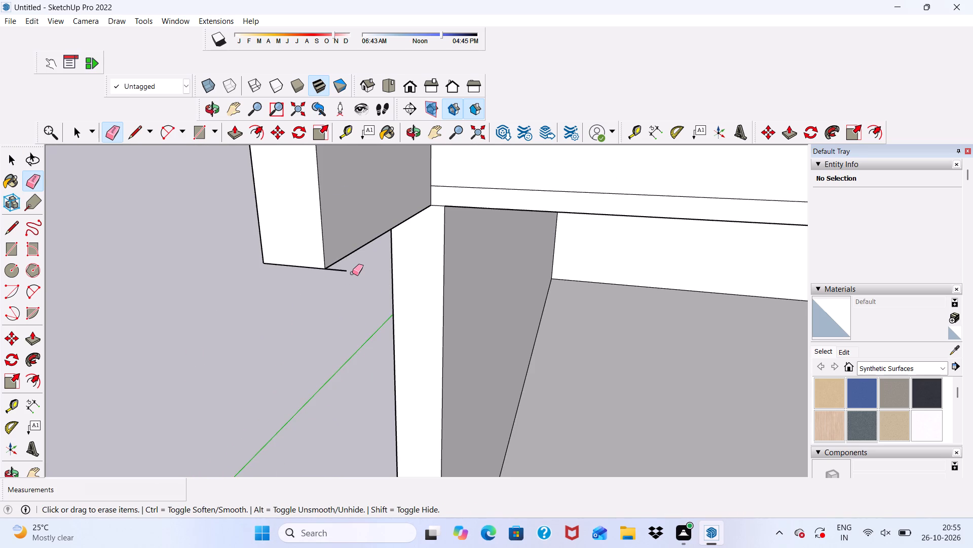
click(352, 276)
scroll(278, 298, down, 9)
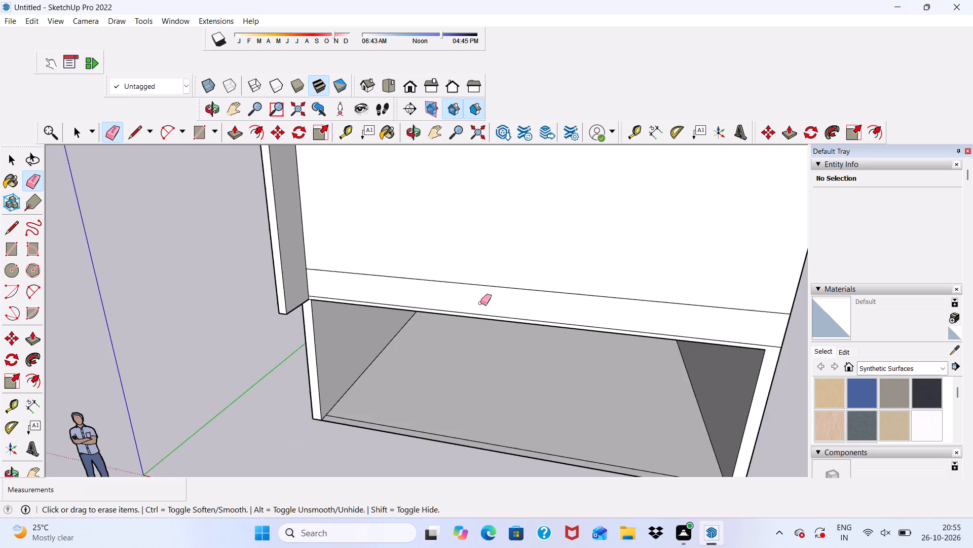
scroll(480, 303, down, 8)
middle_drag(545, 306, 559, 240)
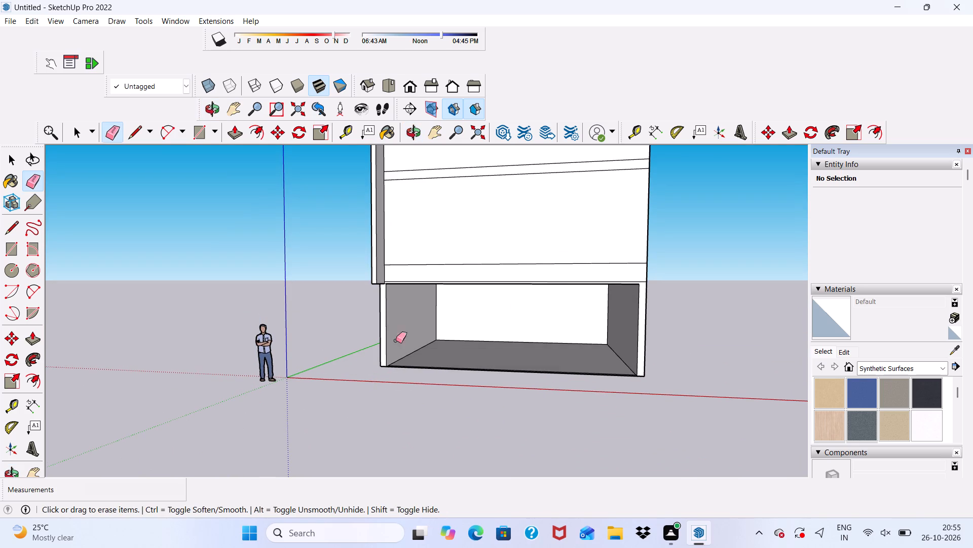
key(space)
Examine the open ground floor, the lowest front band and the fin's cleaned lower end from several angles.
scroll(441, 288, up, 1)
scroll(466, 246, down, 5)
middle_drag(486, 280, 493, 296)
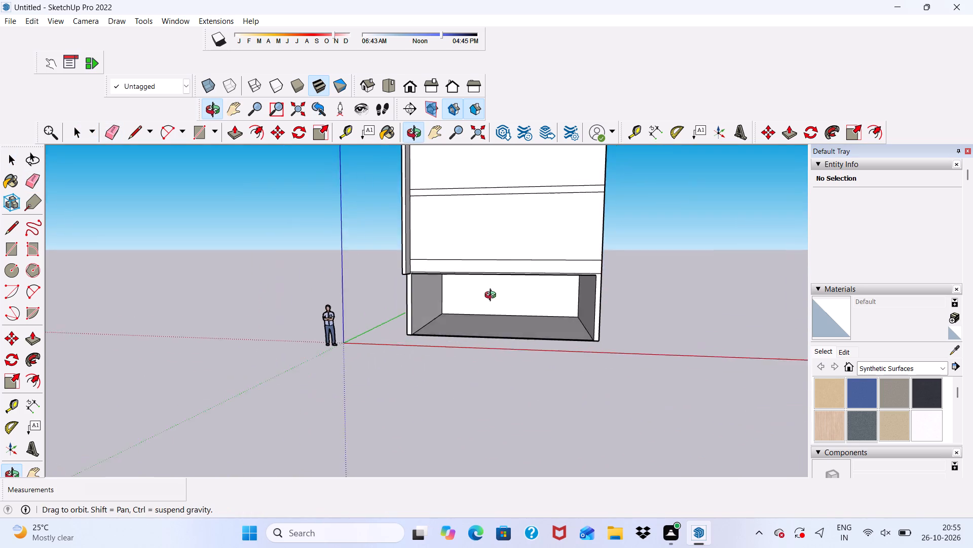
middle_drag(493, 296, 436, 373)
scroll(390, 320, up, 7)
scroll(451, 265, down, 9)
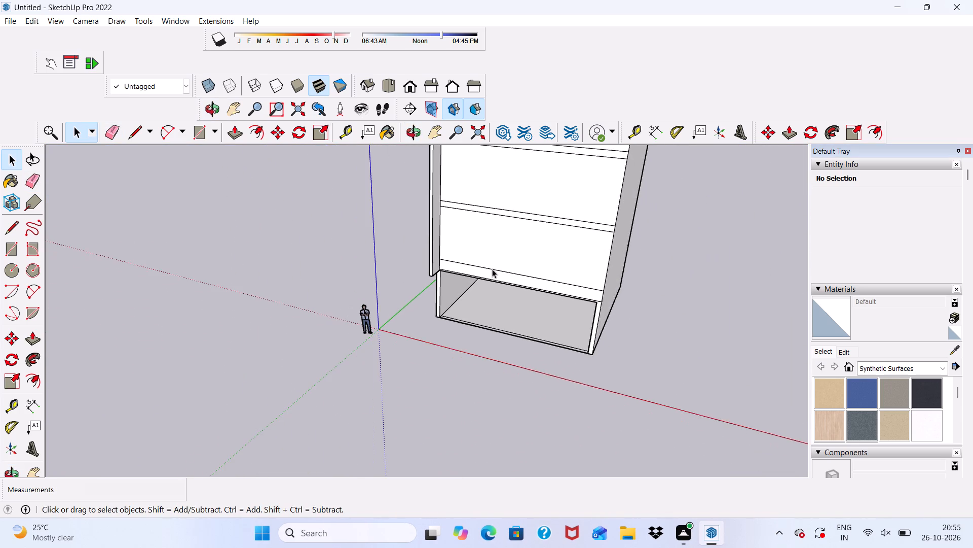
middle_drag(492, 269, 559, 208)
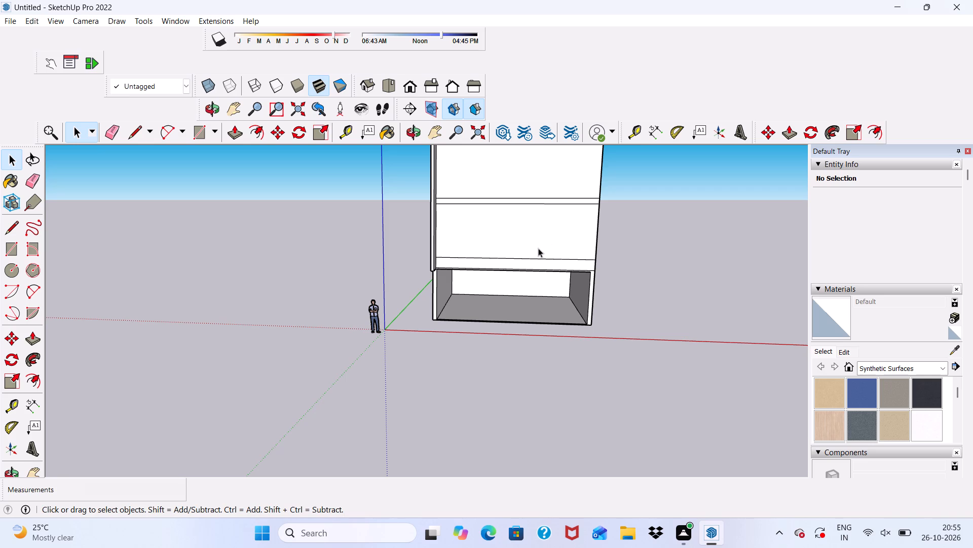
scroll(544, 259, down, 5)
scroll(594, 274, up, 2)
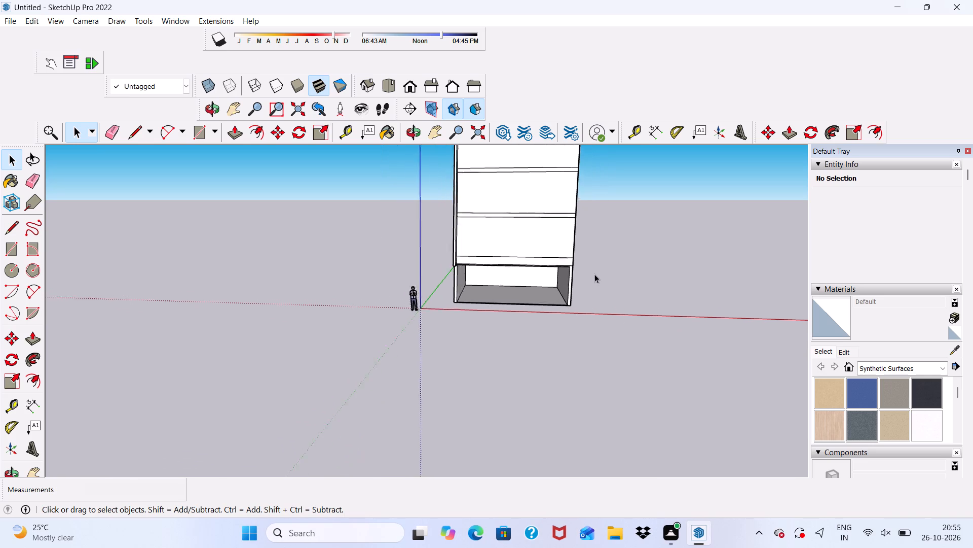
scroll(594, 274, up, 3)
scroll(493, 303, down, 4)
scroll(488, 309, up, 5)
scroll(471, 258, up, 3)
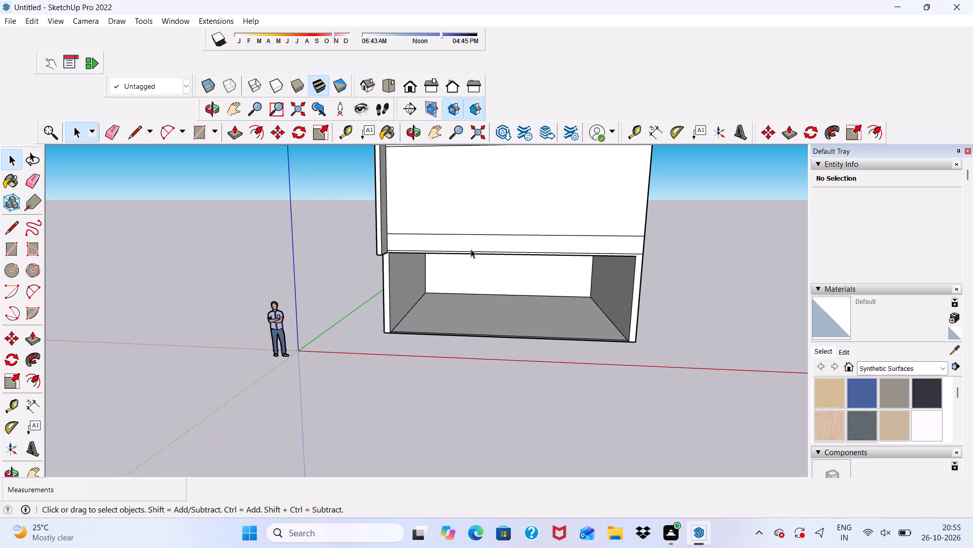
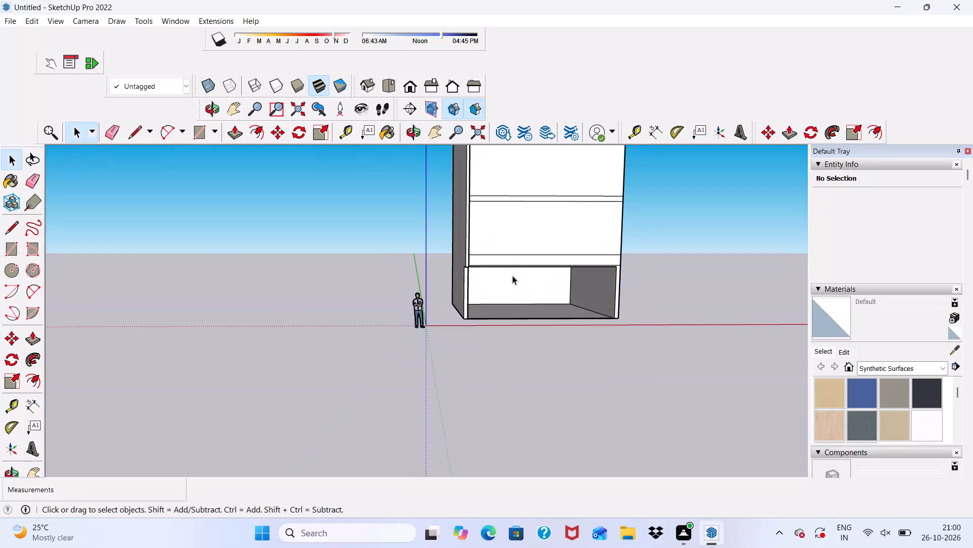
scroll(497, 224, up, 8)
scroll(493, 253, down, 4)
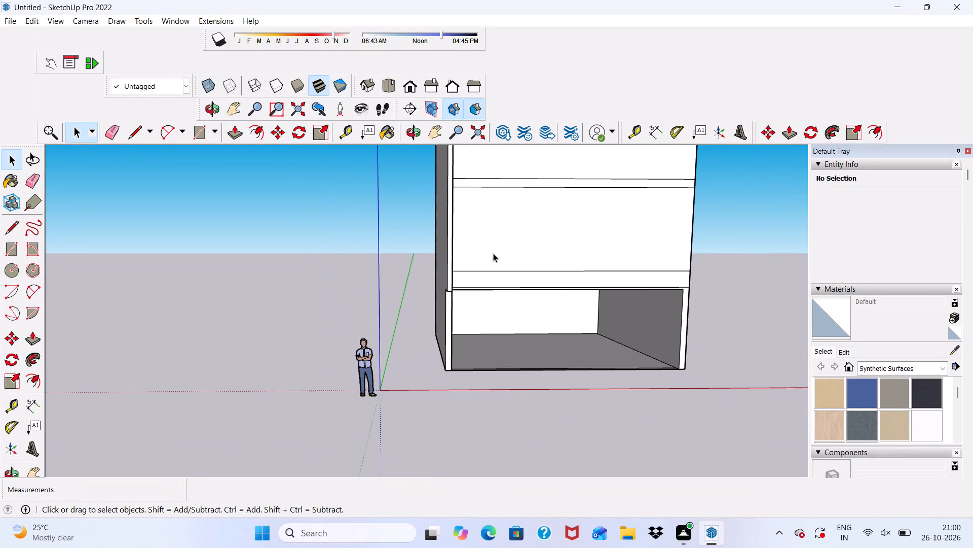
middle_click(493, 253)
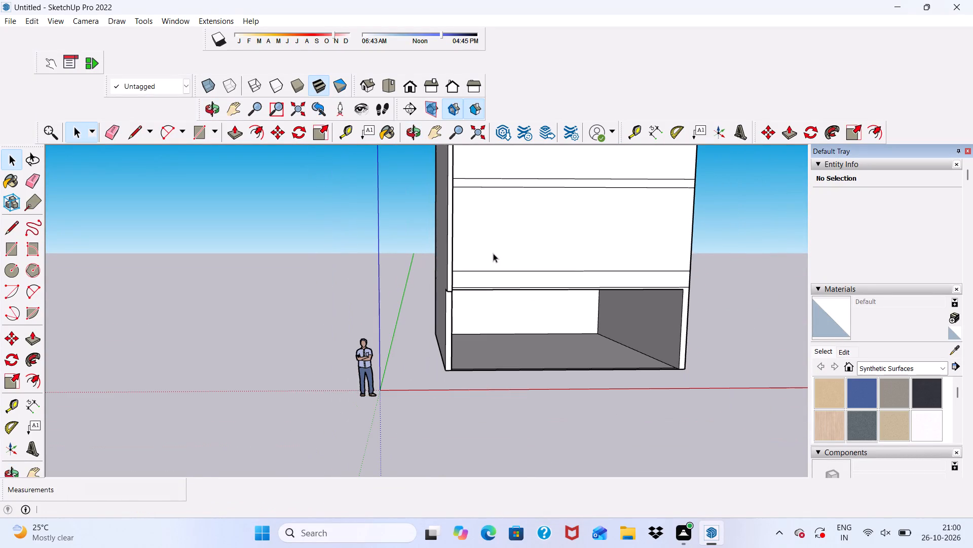
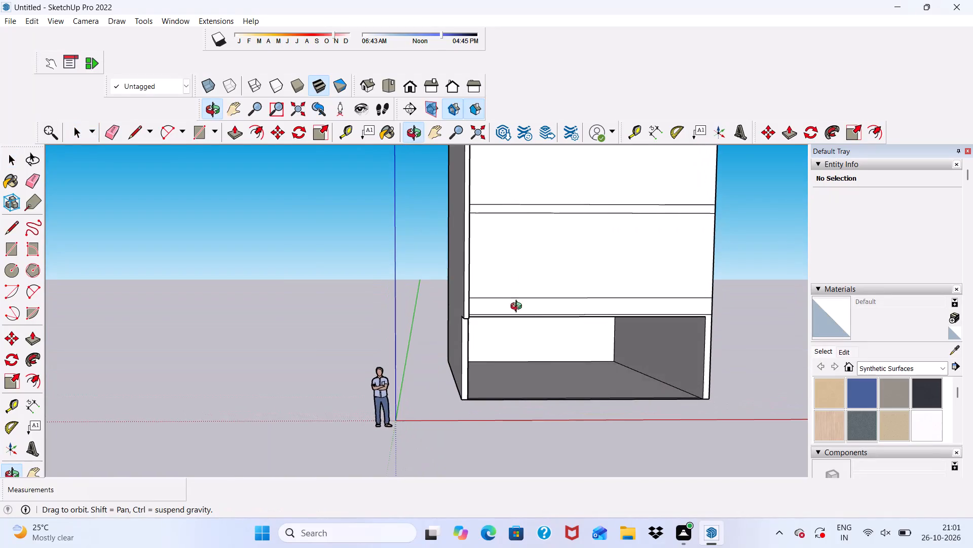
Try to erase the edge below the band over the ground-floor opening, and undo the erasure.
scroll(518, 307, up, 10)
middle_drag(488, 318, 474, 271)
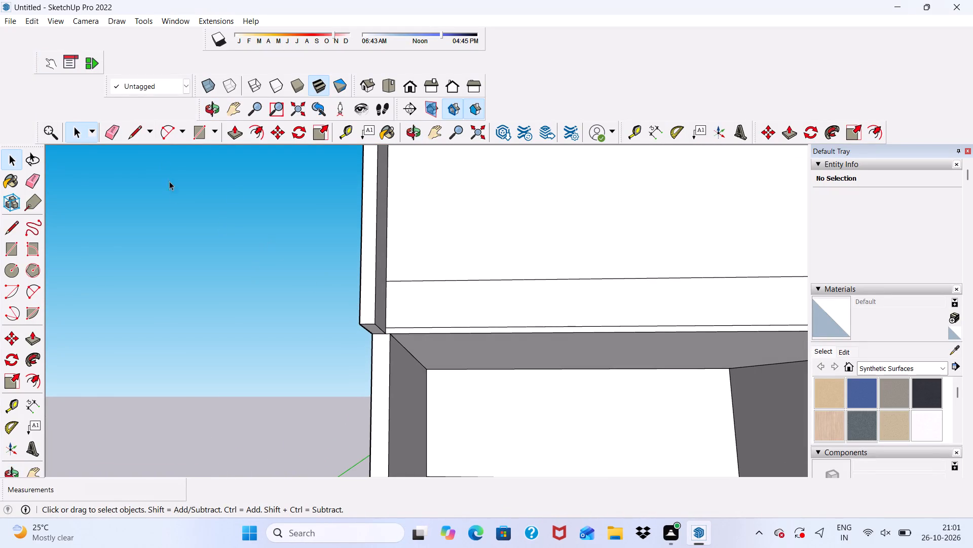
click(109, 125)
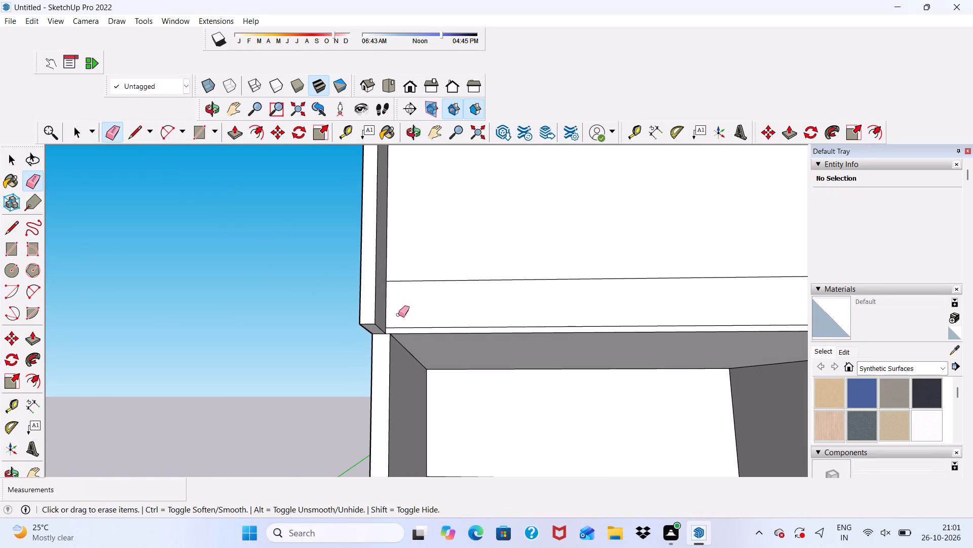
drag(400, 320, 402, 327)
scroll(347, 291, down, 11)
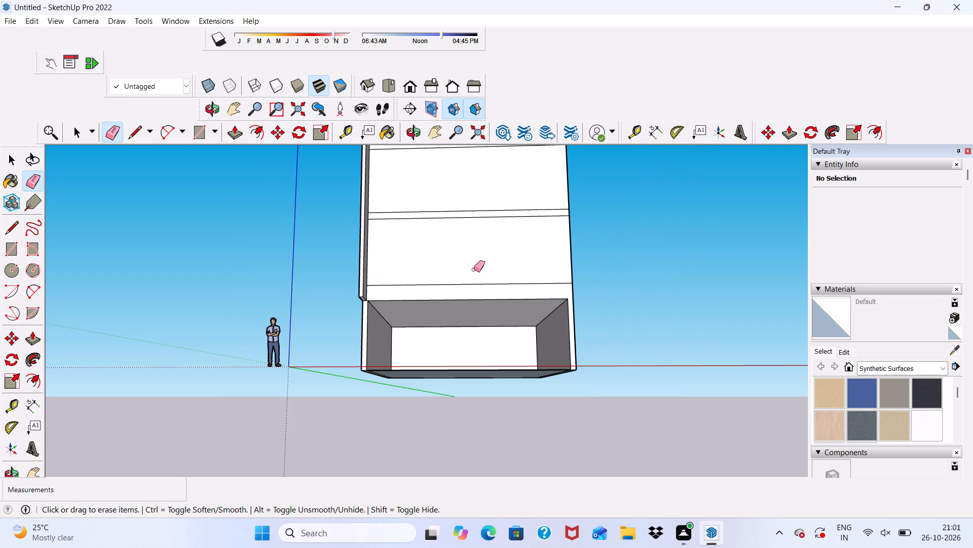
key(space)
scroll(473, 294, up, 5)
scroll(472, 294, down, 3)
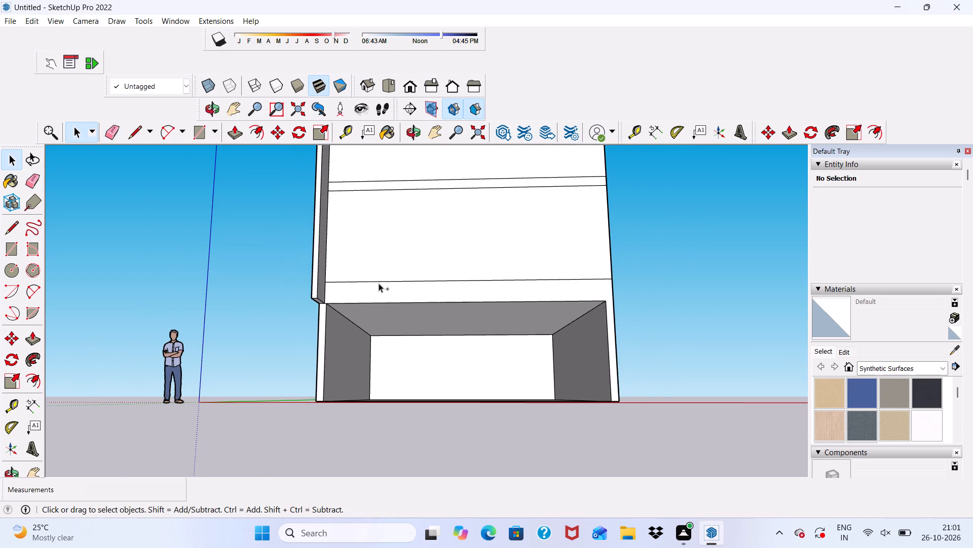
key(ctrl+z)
Push/Pull the front band above the ground-floor opening outward 3' so it projects as far as the side fin.
scroll(403, 289, up, 4)
click(378, 296)
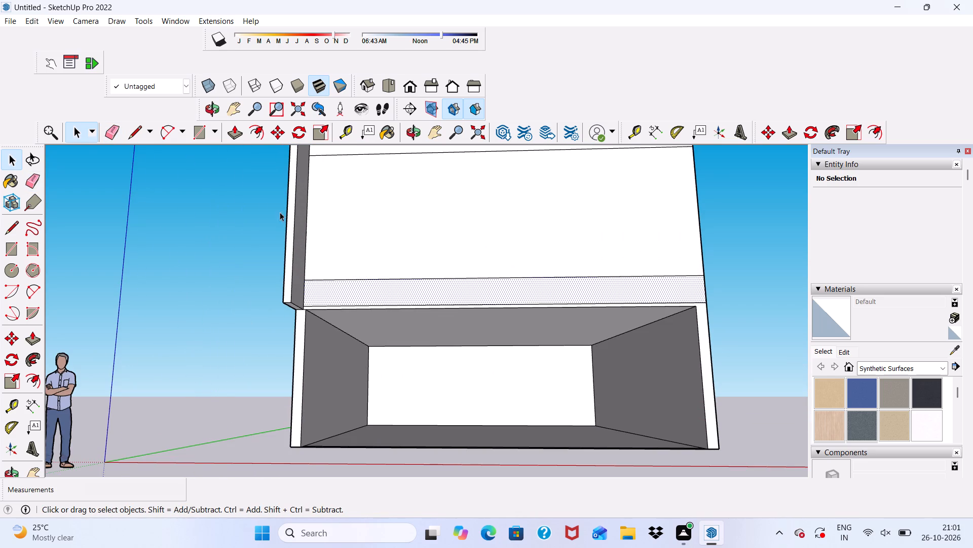
click(241, 134)
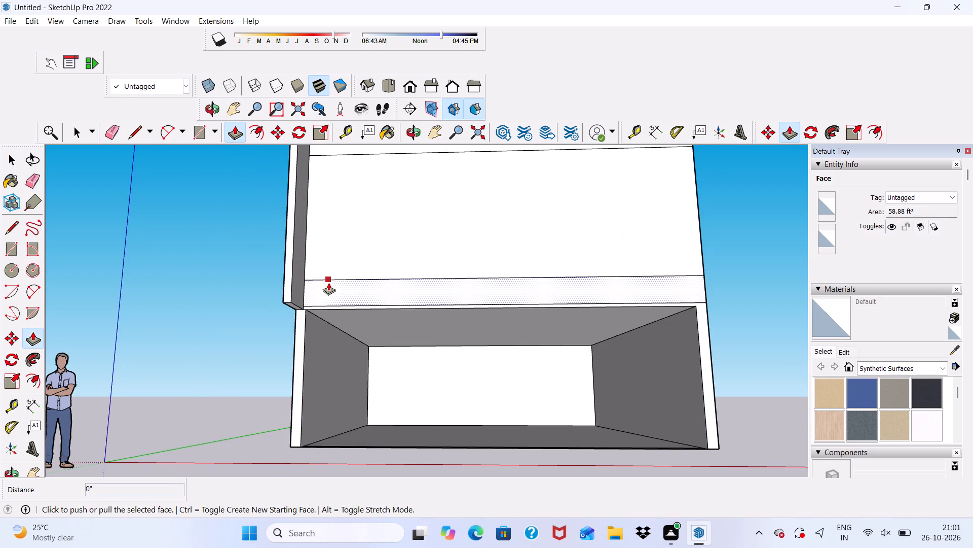
click(328, 283)
scroll(298, 280, down, 3)
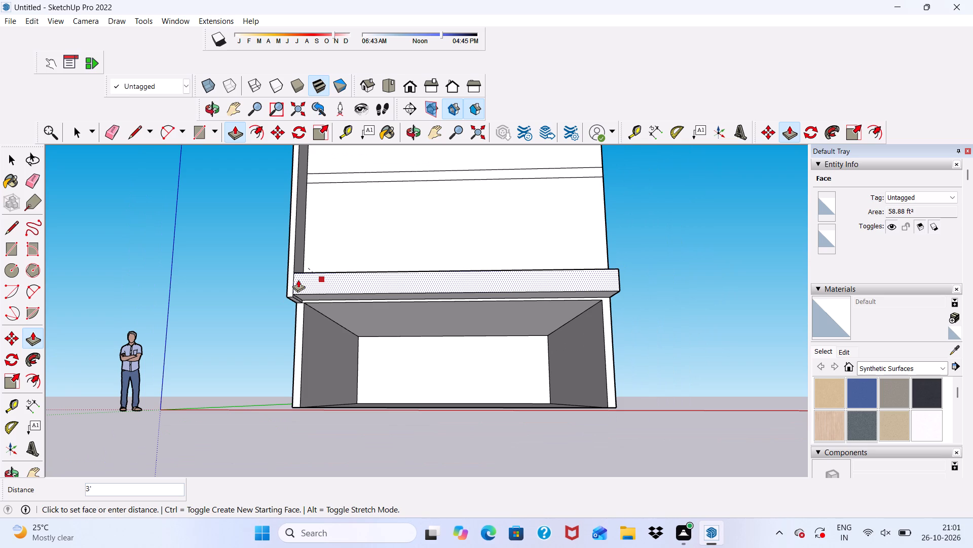
scroll(298, 280, down, 4)
scroll(294, 268, up, 4)
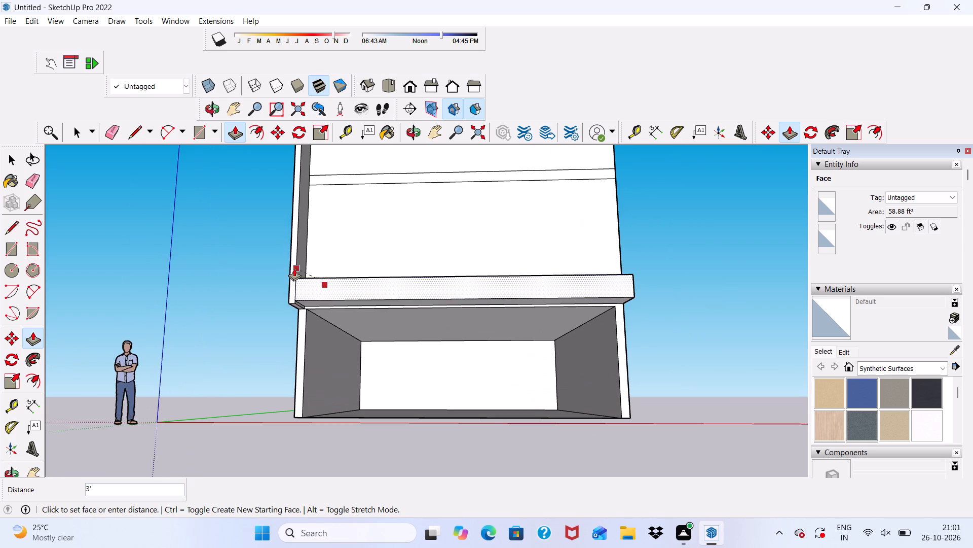
click(294, 268)
middle_drag(294, 268, 299, 346)
scroll(341, 285, down, 6)
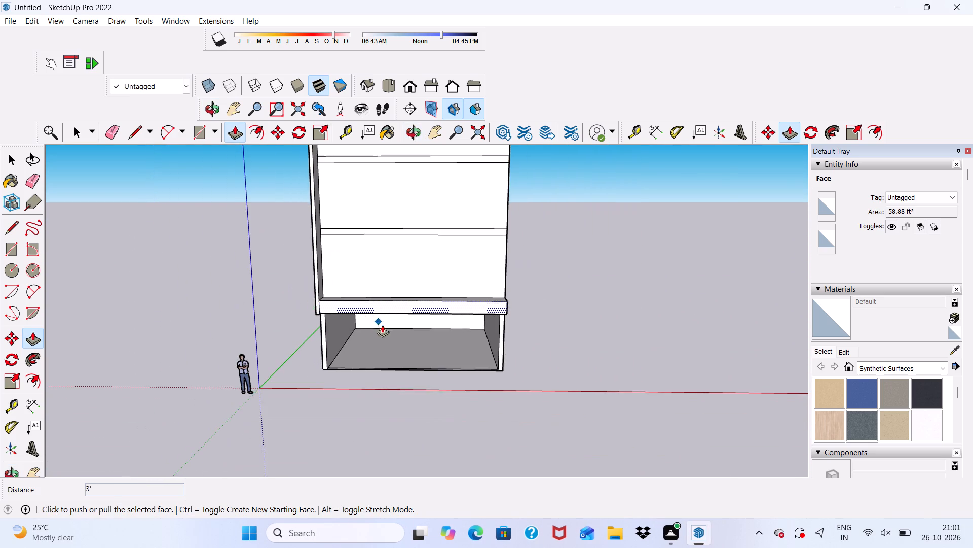
middle_drag(384, 324, 403, 262)
key(space)
Push/Pull the underside of the projecting slab down 3" to line up with the fin's bottom edge.
scroll(368, 306, up, 5)
scroll(368, 306, down, 4)
middle_drag(362, 311, 362, 267)
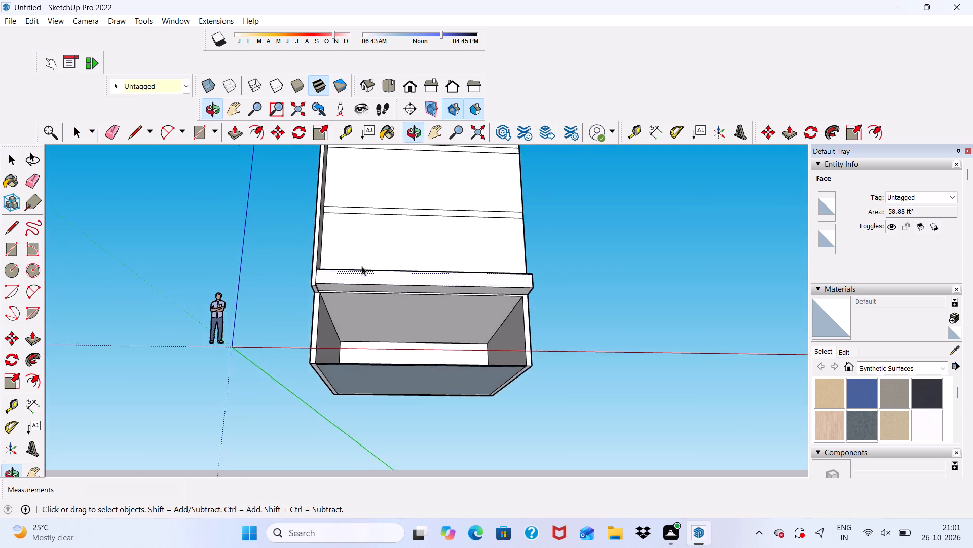
scroll(362, 266, up, 7)
click(338, 292)
click(234, 126)
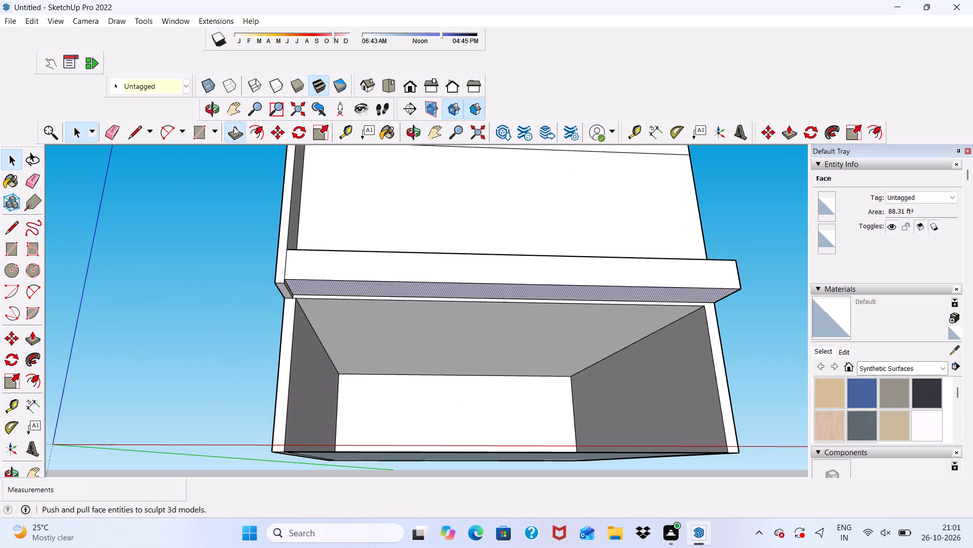
scroll(299, 273, up, 1)
click(299, 286)
click(282, 292)
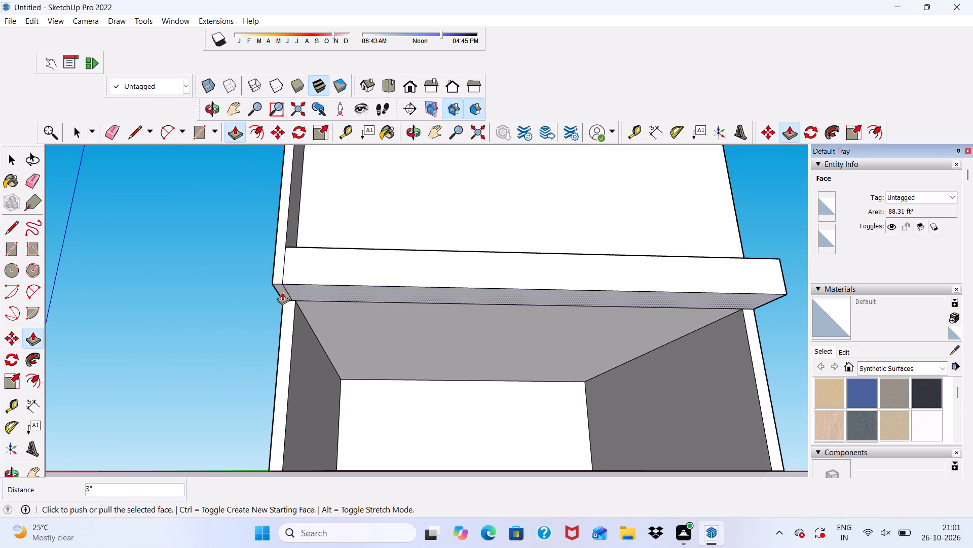
scroll(279, 285, down, 7)
middle_drag(318, 276, 325, 321)
key(space)
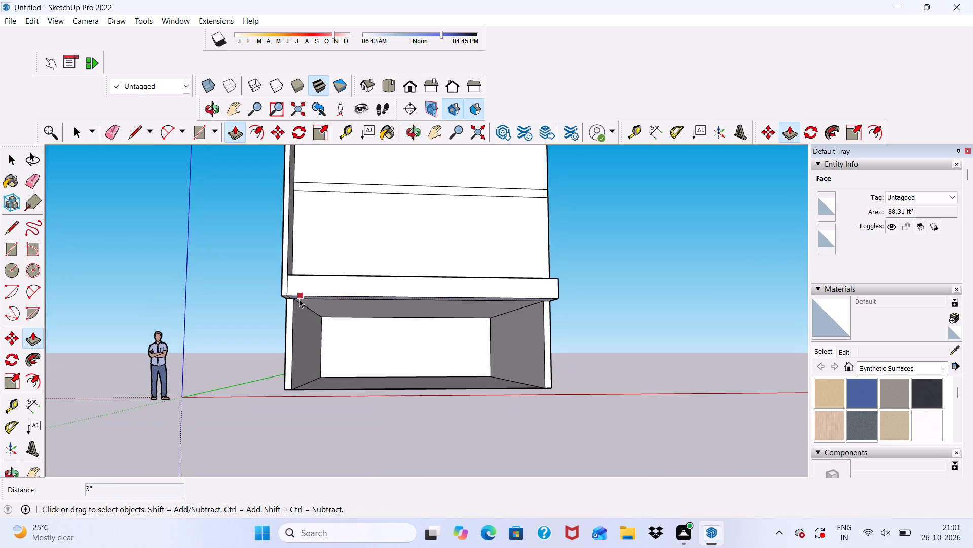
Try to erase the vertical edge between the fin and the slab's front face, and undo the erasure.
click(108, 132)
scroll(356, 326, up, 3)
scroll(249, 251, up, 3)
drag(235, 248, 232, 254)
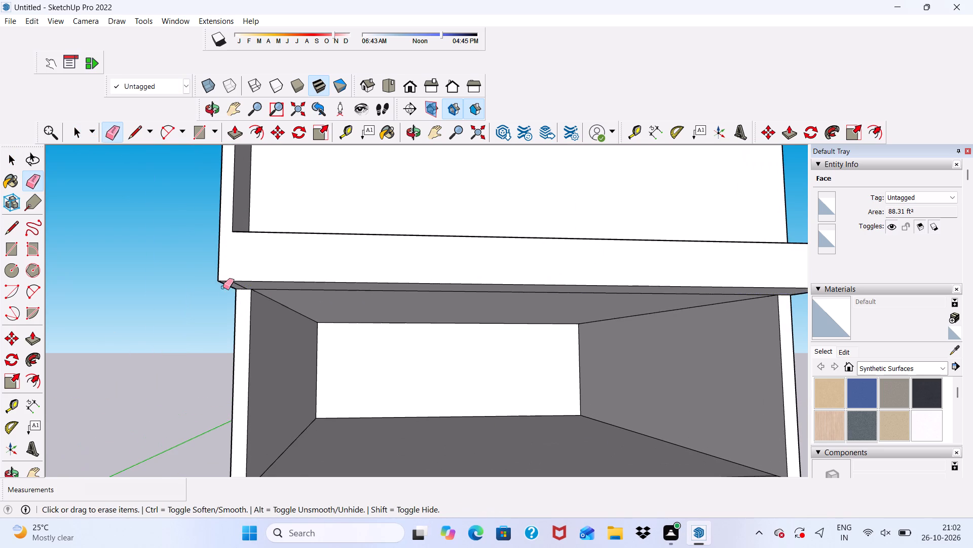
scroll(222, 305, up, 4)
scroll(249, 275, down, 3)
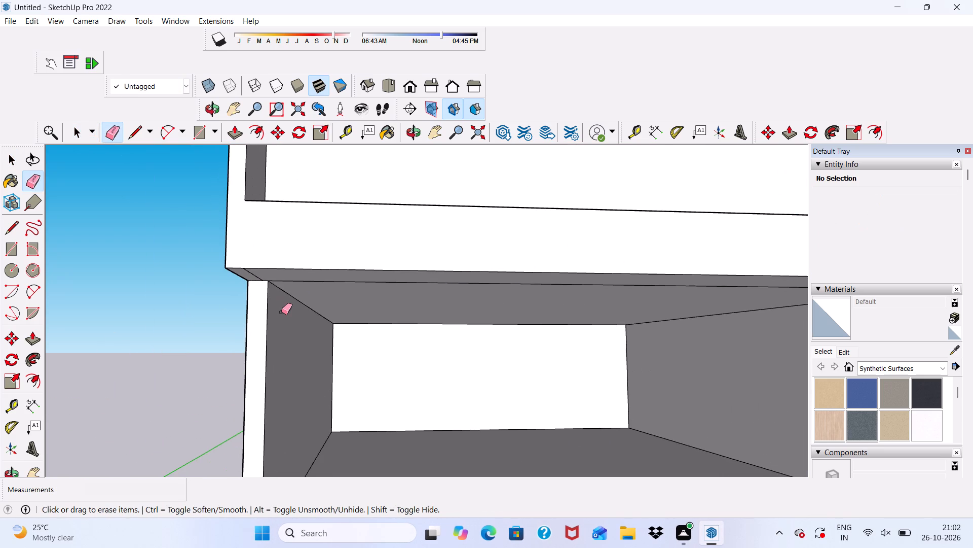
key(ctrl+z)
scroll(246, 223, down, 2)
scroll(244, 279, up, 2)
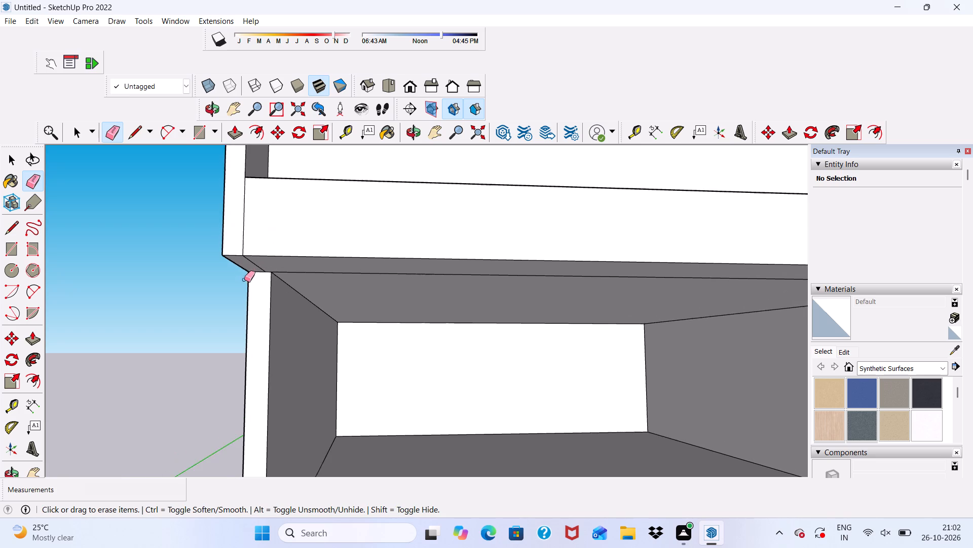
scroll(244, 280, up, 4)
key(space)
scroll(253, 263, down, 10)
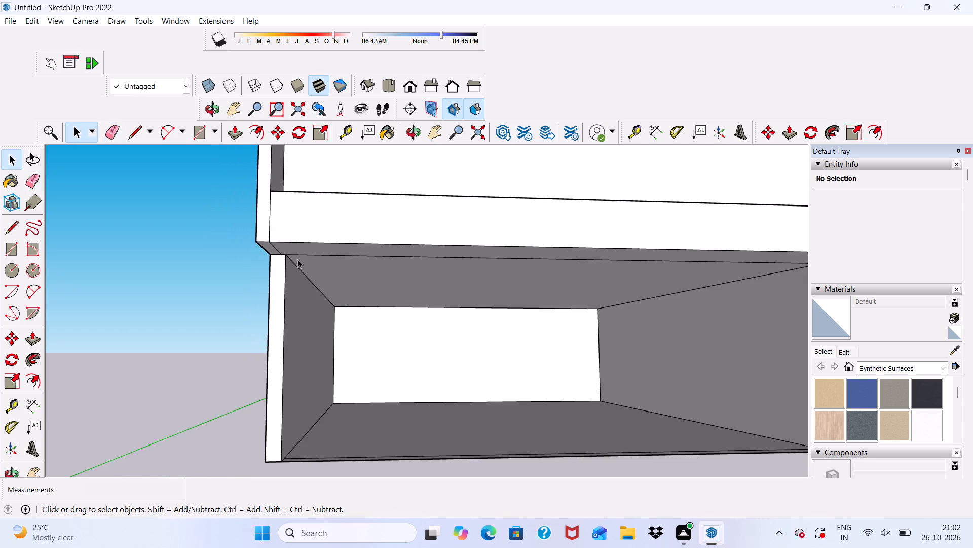
Push/Pull the fin's narrow front face outward about 1' 5 5/8" beyond the slab.
middle_drag(297, 259, 302, 366)
scroll(298, 353, up, 1)
scroll(296, 297, down, 4)
key(space)
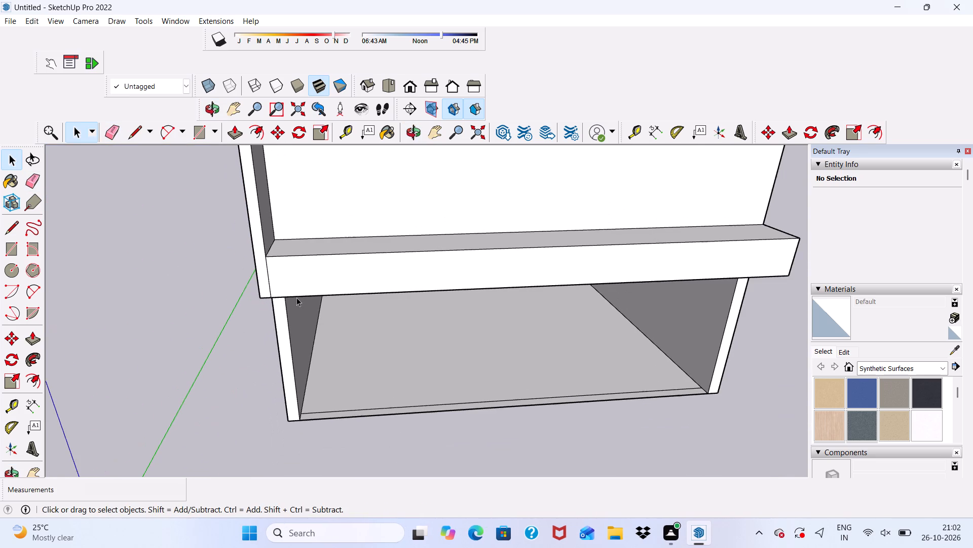
scroll(296, 297, down, 1)
middle_drag(296, 297, 282, 250)
scroll(282, 250, up, 4)
scroll(282, 250, down, 1)
click(260, 239)
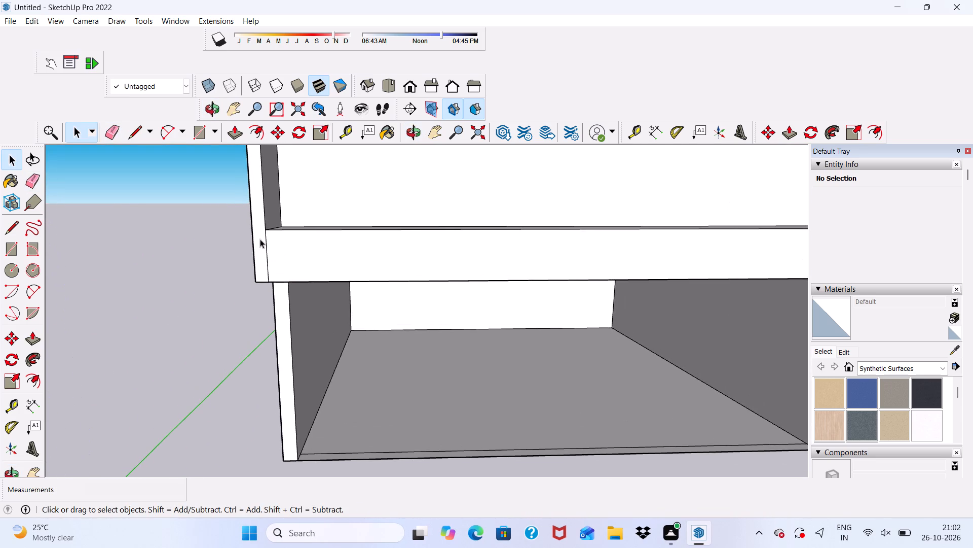
click(237, 130)
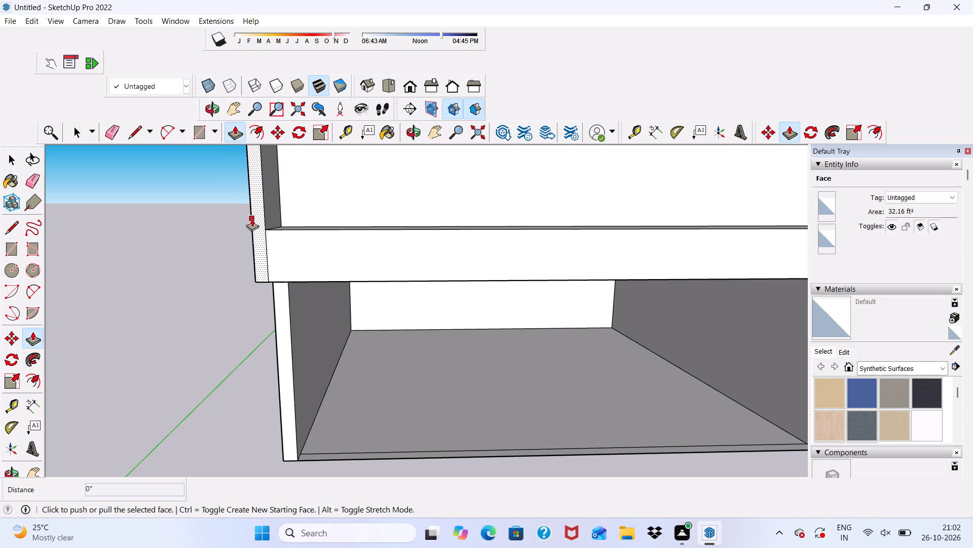
click(254, 223)
click(243, 231)
scroll(242, 243, down, 5)
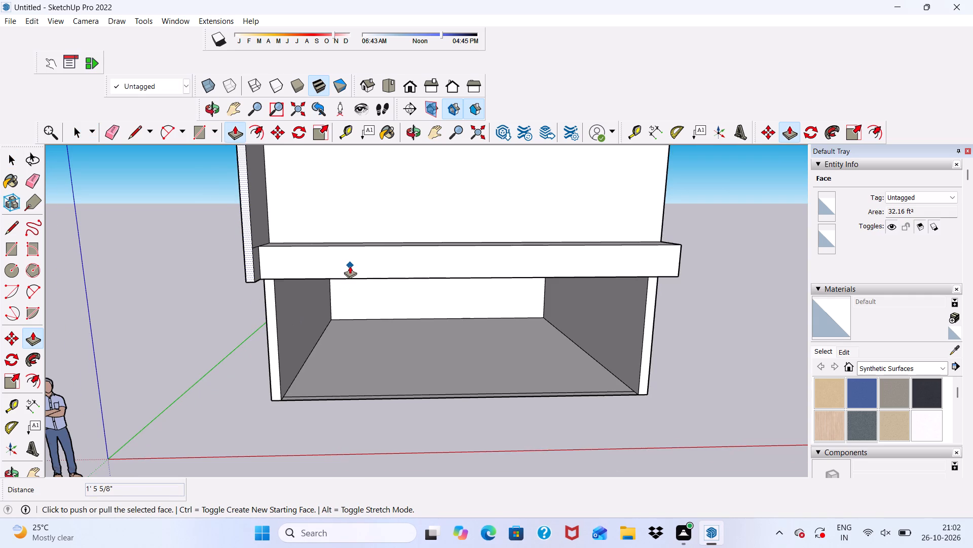
middle_drag(349, 266, 358, 296)
key(space)
Draw a rectangle about 12' 10" by 3' on the slab's top face, starting at the fin-side front corner.
scroll(324, 281, down, 1)
middle_drag(324, 281, 318, 243)
scroll(318, 243, down, 4)
middle_drag(318, 249, 203, 315)
scroll(203, 315, down, 1)
scroll(326, 270, up, 1)
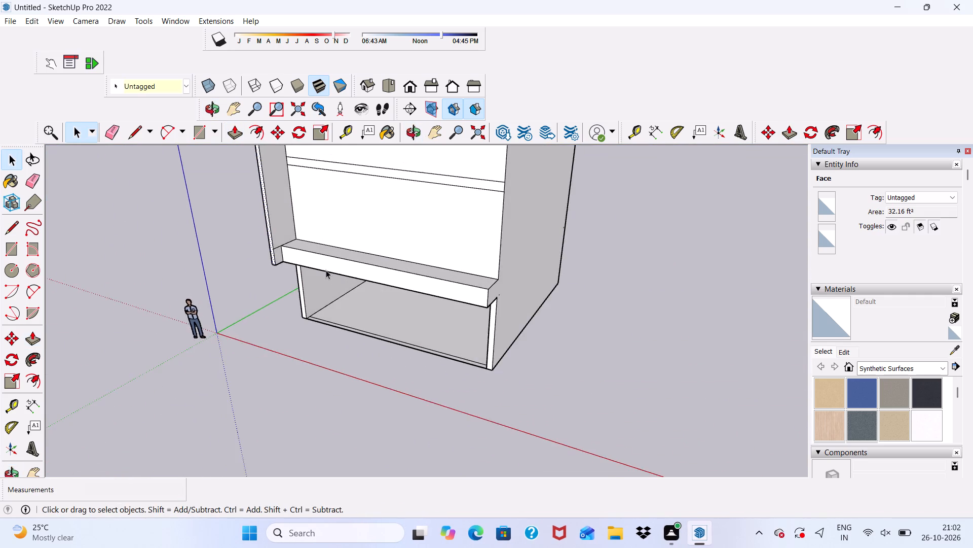
scroll(326, 270, down, 2)
middle_drag(326, 270, 383, 245)
scroll(289, 230, up, 2)
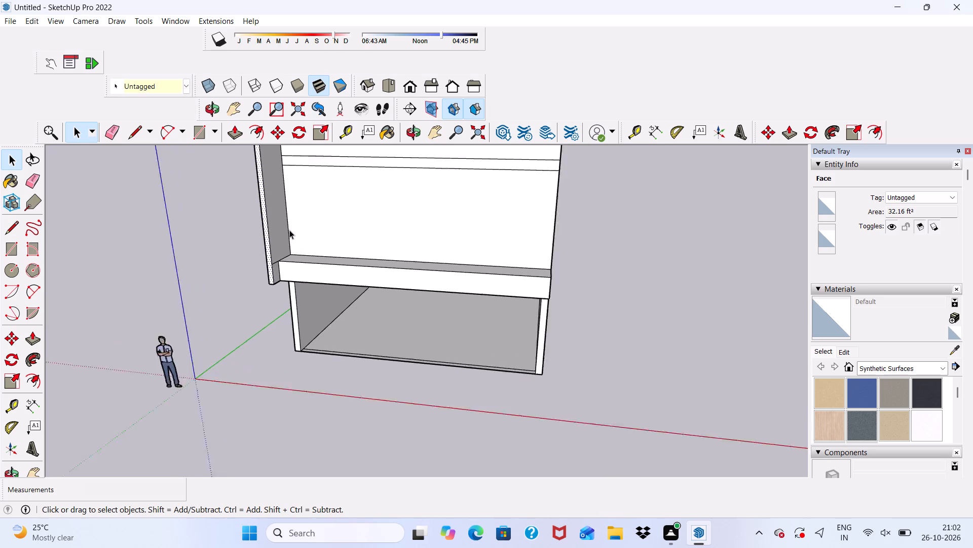
scroll(289, 230, up, 2)
middle_drag(289, 230, 322, 205)
scroll(324, 197, up, 4)
scroll(326, 182, down, 4)
middle_drag(327, 228, 333, 269)
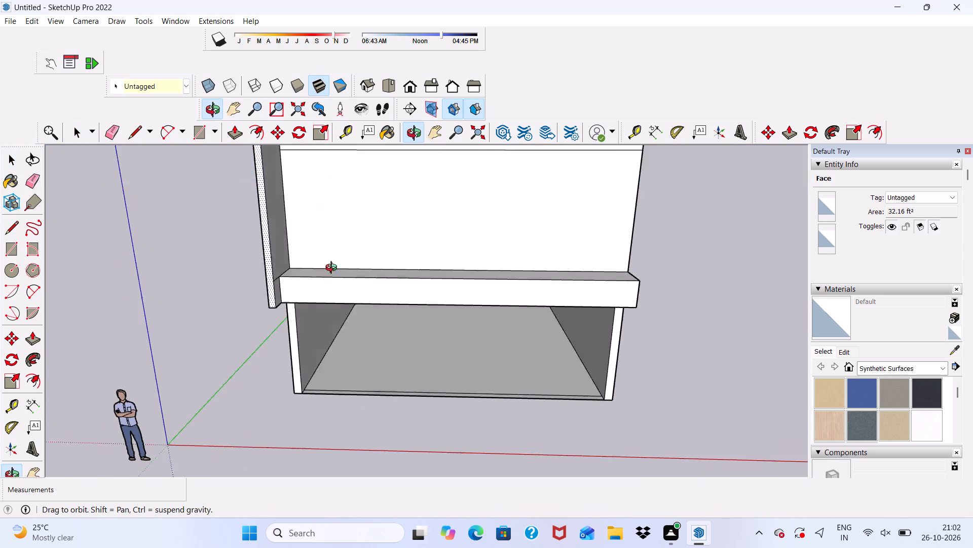
middle_drag(333, 269, 333, 305)
scroll(333, 305, up, 5)
click(333, 306)
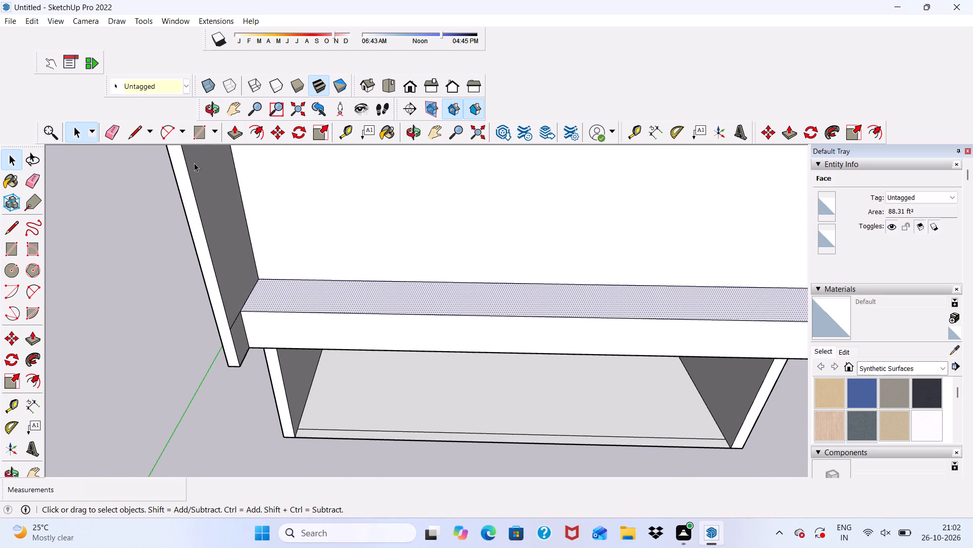
click(198, 133)
scroll(215, 199, down, 4)
middle_drag(326, 299, 338, 334)
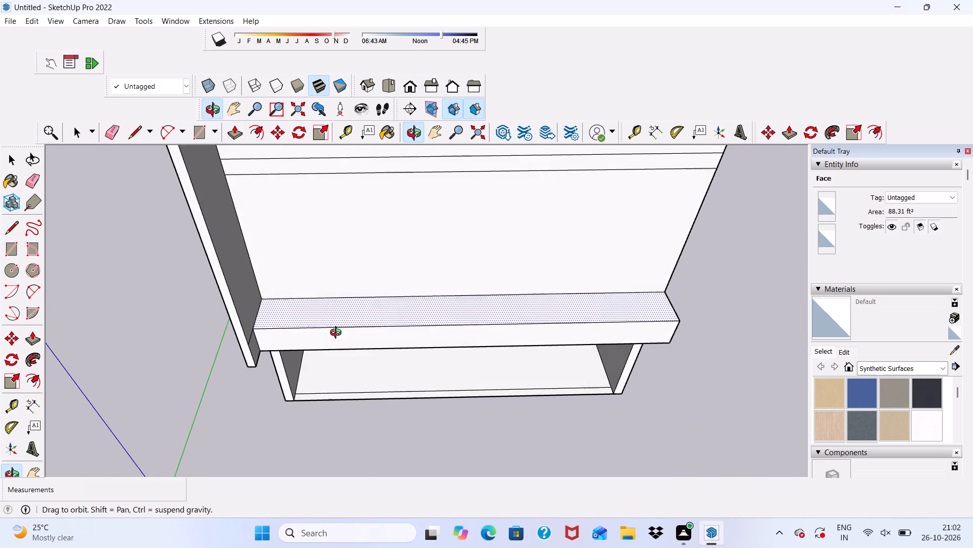
middle_drag(338, 334, 338, 335)
scroll(263, 273, up, 5)
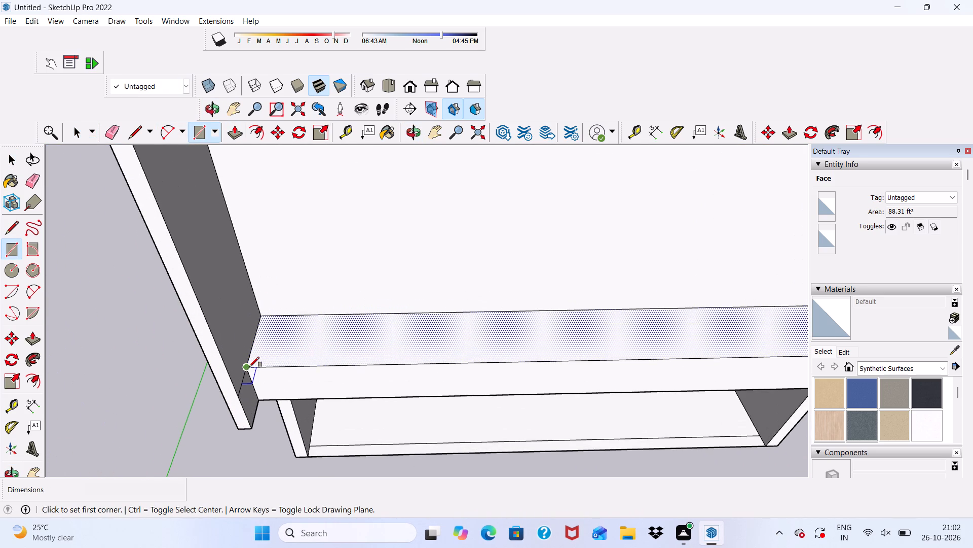
click(248, 368)
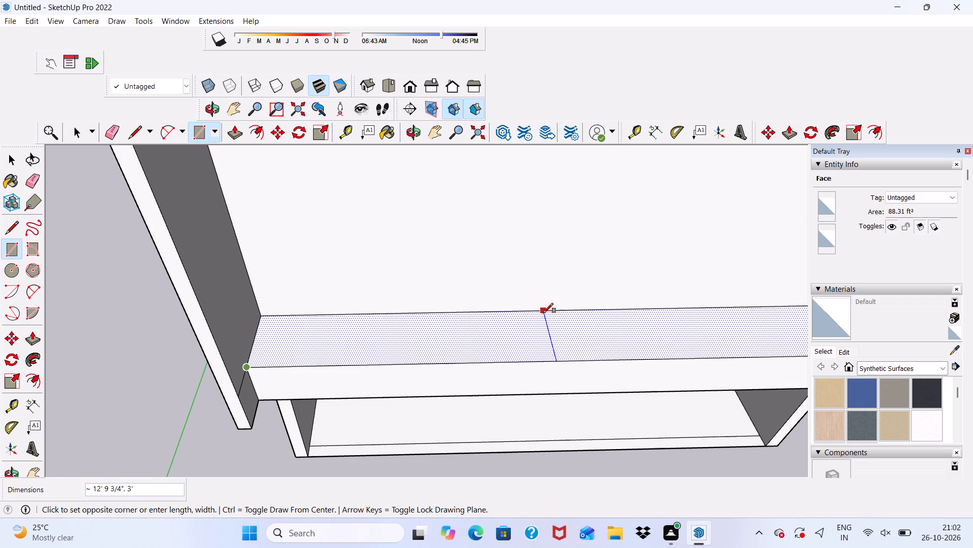
click(544, 313)
scroll(395, 287, down, 10)
Push/Pull the new rectangle on the slab upward to form a raised block beside the fin.
middle_drag(474, 316, 456, 246)
key(space)
scroll(456, 275, up, 9)
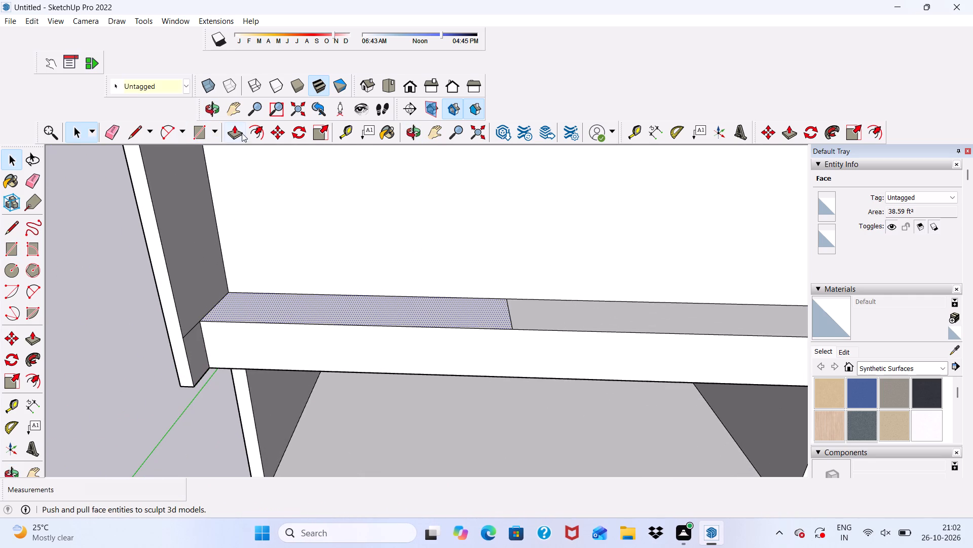
click(233, 133)
click(243, 311)
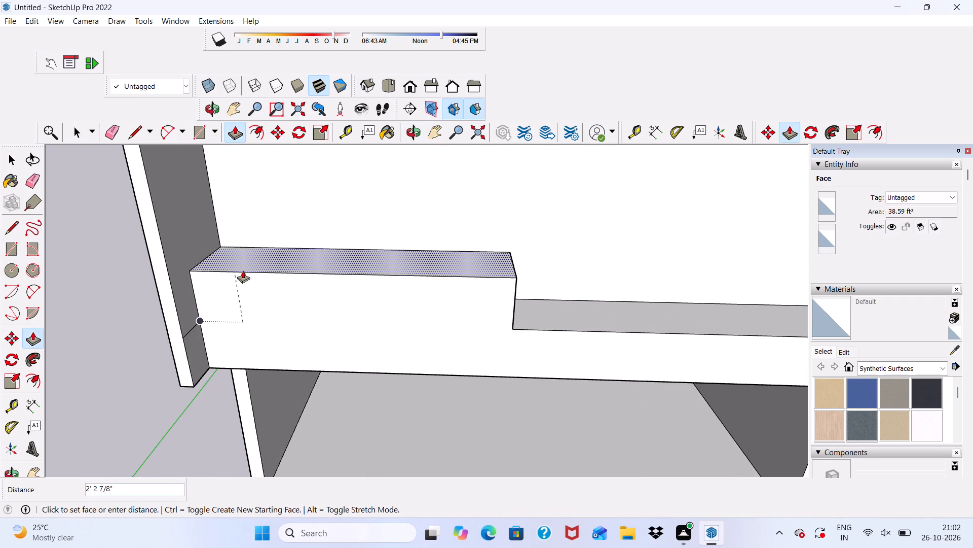
scroll(243, 270, down, 3)
middle_drag(249, 284, 250, 246)
click(253, 241)
middle_drag(254, 253, 203, 298)
key(space)
Examine the stepped projection's front face and its proportions against the whole building from several viewpoints.
click(276, 291)
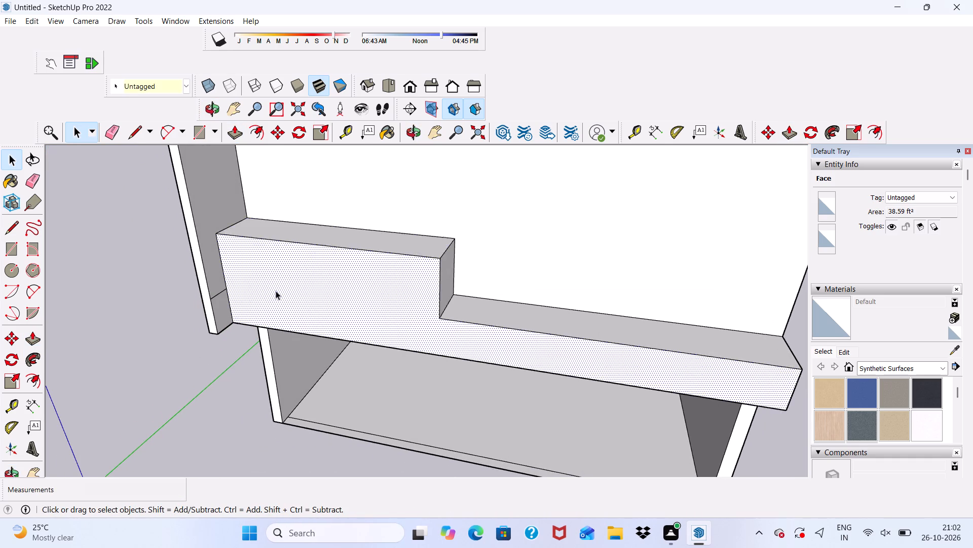
scroll(276, 291, down, 5)
middle_drag(411, 309, 481, 258)
scroll(411, 309, down, 1)
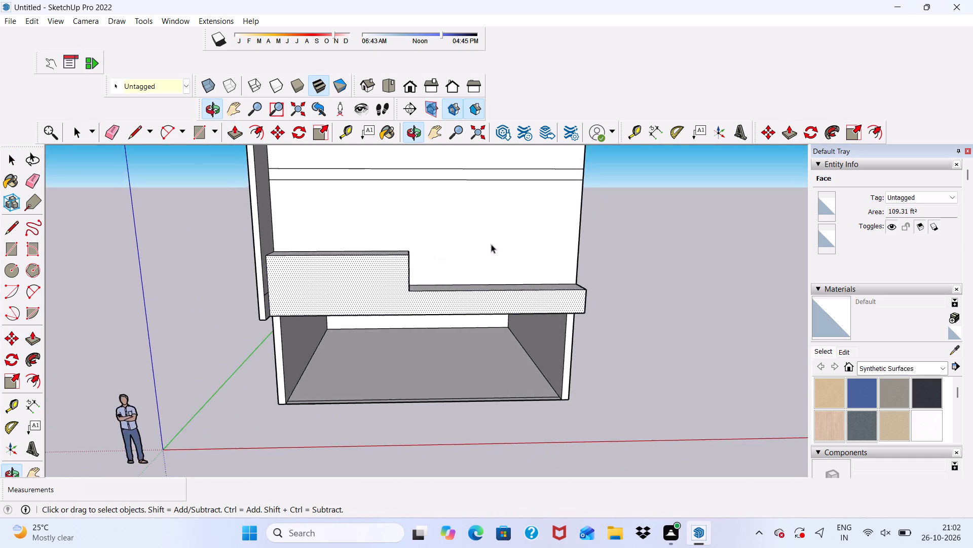
scroll(503, 227, up, 1)
scroll(471, 239, down, 15)
scroll(415, 196, up, 2)
scroll(415, 199, down, 5)
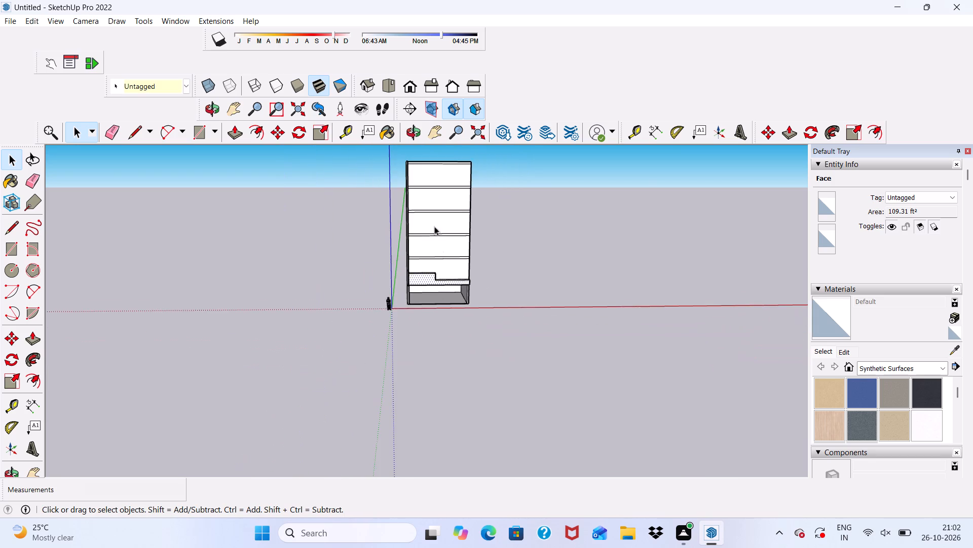
scroll(433, 225, down, 3)
scroll(435, 230, up, 4)
scroll(430, 318, up, 1)
middle_drag(430, 318, 419, 249)
scroll(419, 268, up, 4)
middle_drag(419, 268, 421, 276)
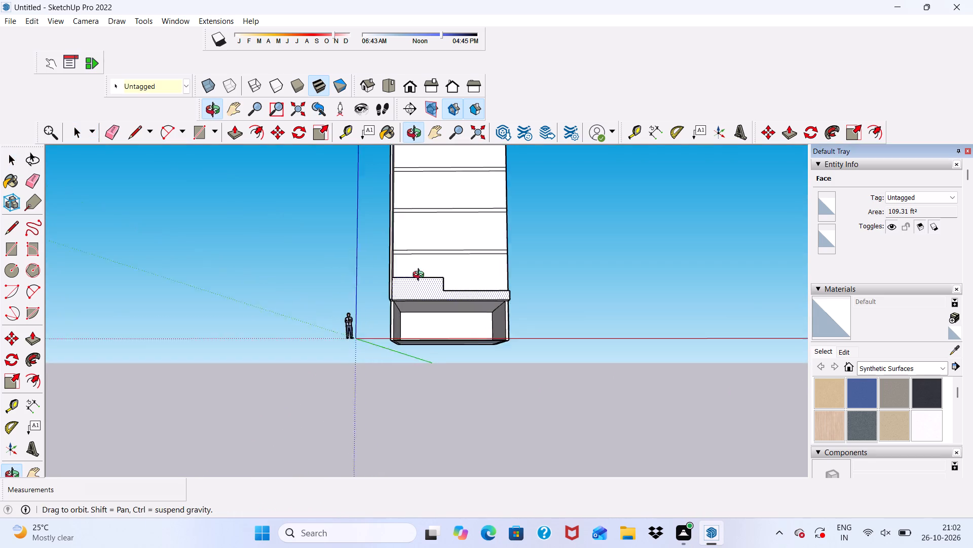
middle_drag(421, 276, 430, 318)
scroll(422, 289, up, 3)
scroll(422, 289, down, 3)
middle_drag(422, 289, 422, 341)
scroll(422, 341, up, 9)
scroll(405, 248, up, 2)
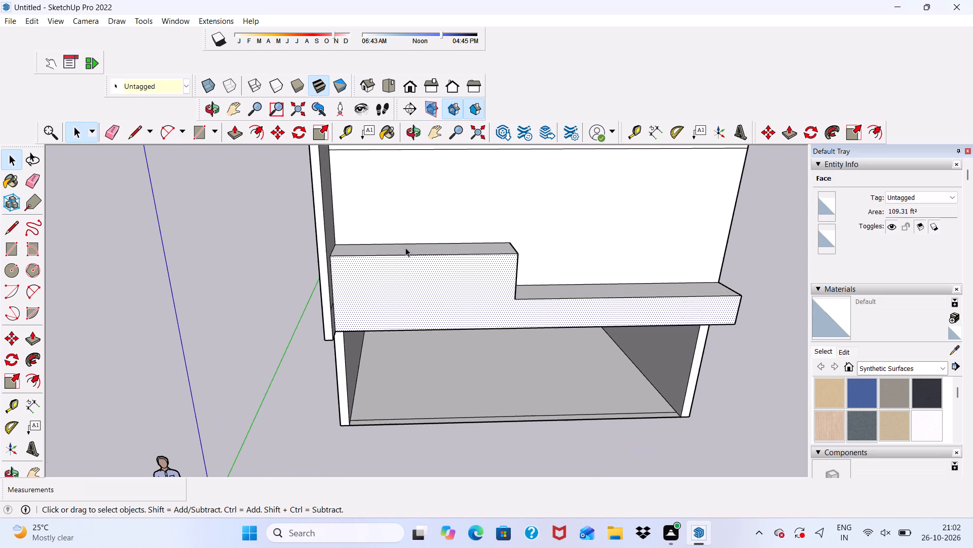
Push/Pull the top face of the raised block beside the fin downward slightly to reduce its height.
scroll(405, 248, up, 1)
scroll(405, 248, down, 2)
middle_drag(405, 248, 407, 279)
scroll(407, 279, up, 4)
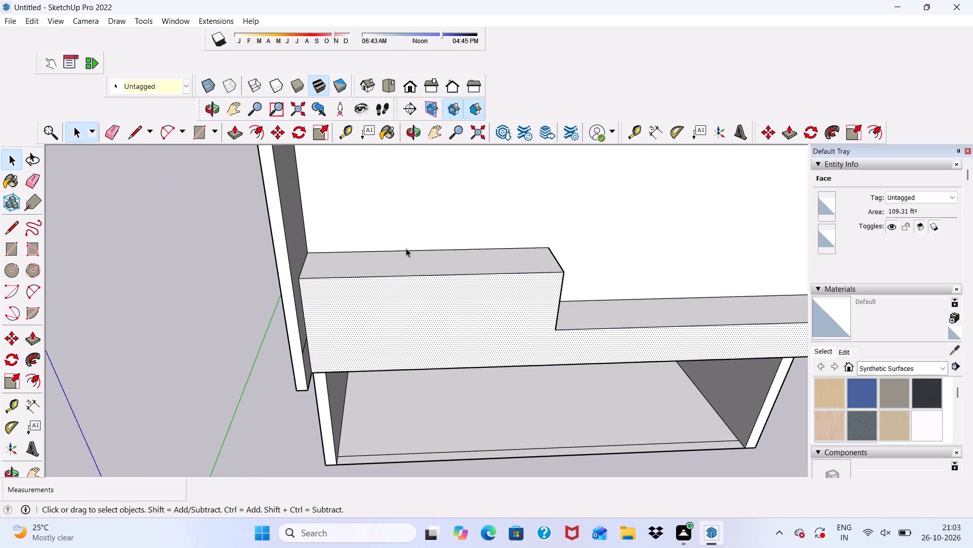
scroll(401, 250, up, 3)
click(393, 259)
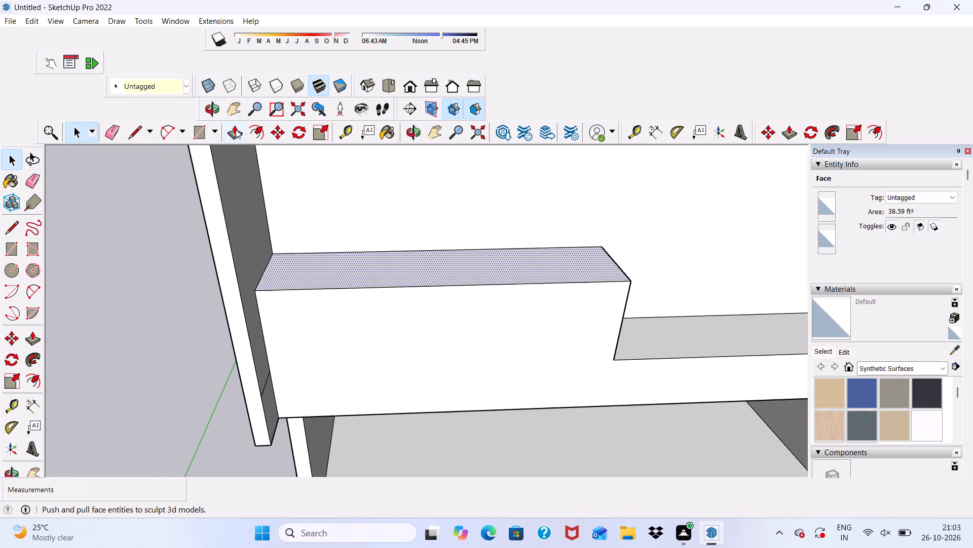
click(236, 129)
drag(323, 255, 328, 272)
click(328, 272)
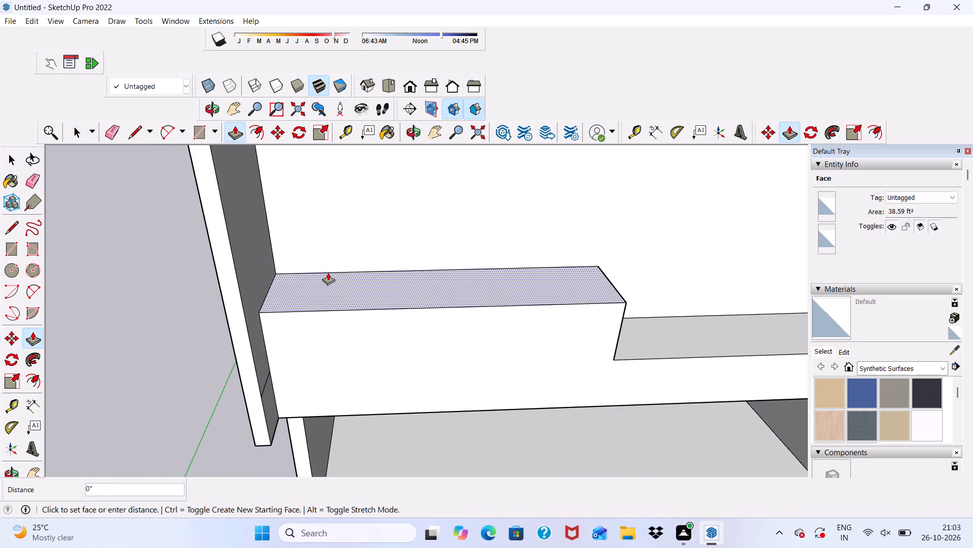
scroll(328, 277, down, 7)
middle_drag(408, 287, 399, 208)
key(space)
Examine the stepped projection's proportions against the whole building front from farther away and a lower viewpoint.
scroll(394, 294, down, 2)
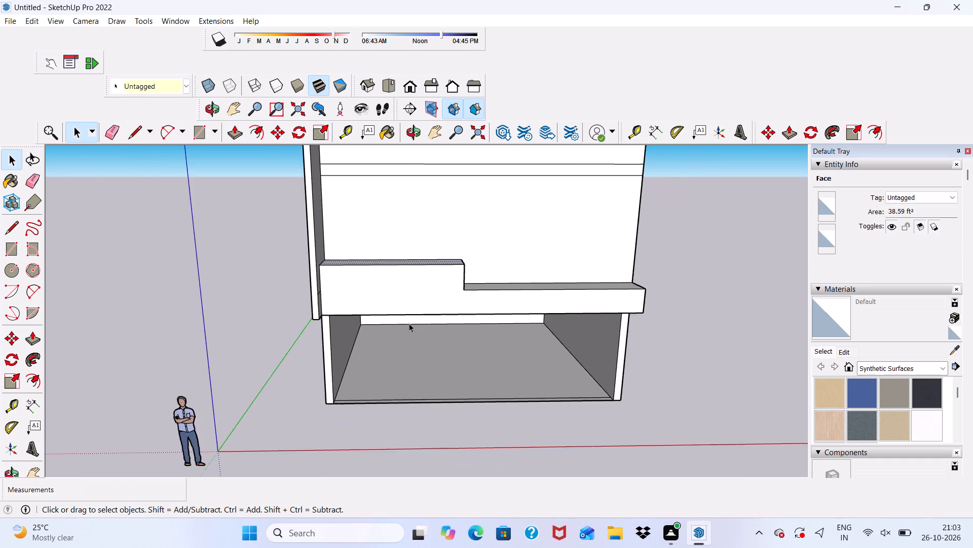
scroll(411, 336, down, 8)
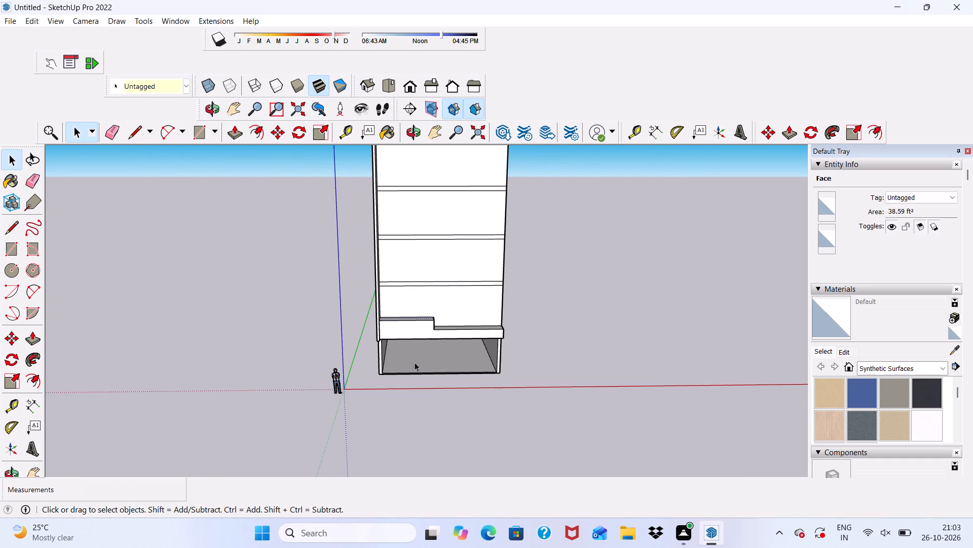
scroll(388, 358, down, 3)
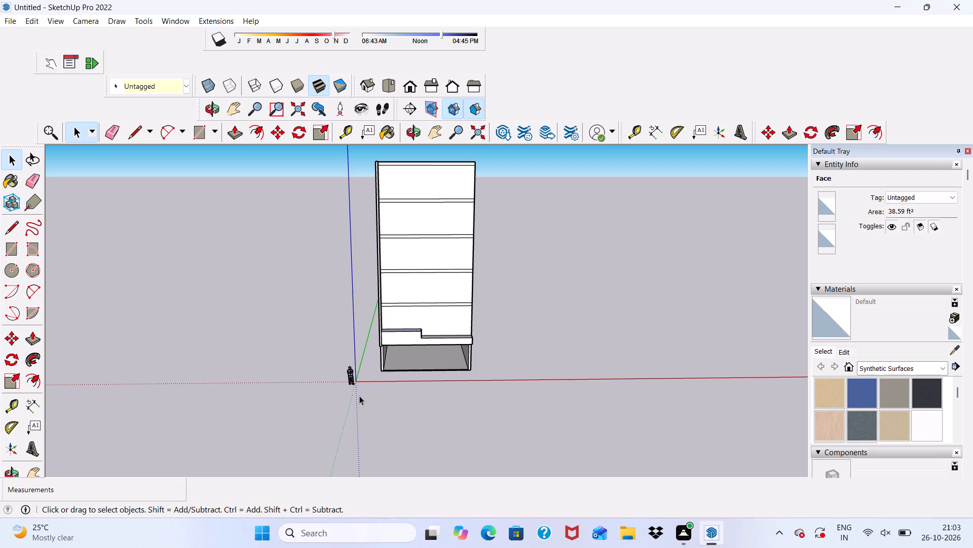
scroll(375, 366, up, 5)
scroll(399, 318, down, 2)
middle_drag(399, 316, 409, 291)
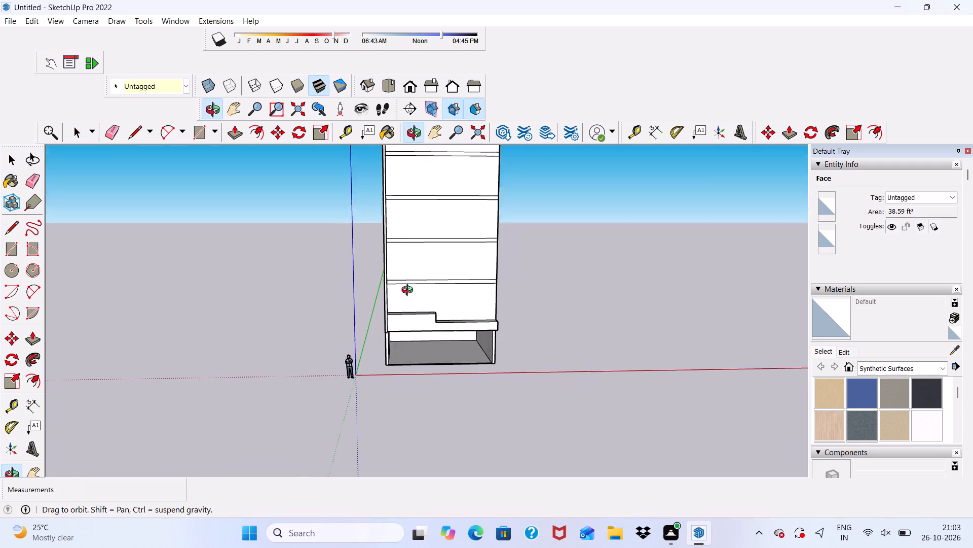
middle_drag(409, 291, 415, 278)
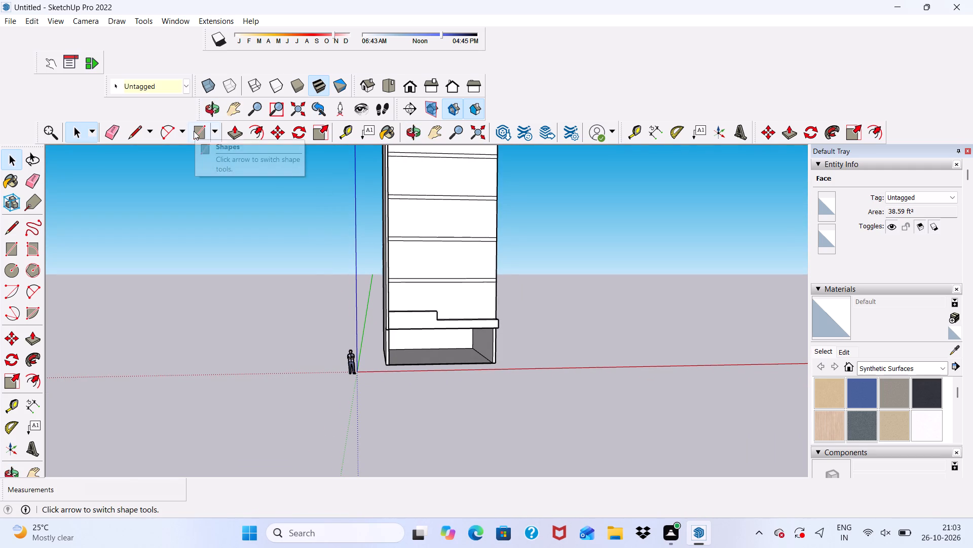
Draw a rectangle about 12' 5" wide on the front wall, from the raised block's fin-side rear corner up to the floor band.
click(194, 131)
scroll(425, 296, up, 19)
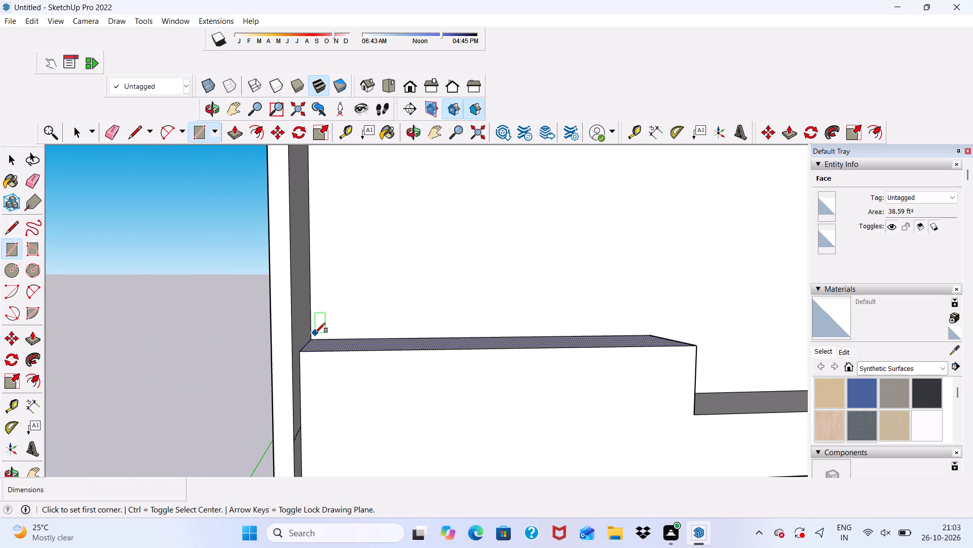
click(312, 341)
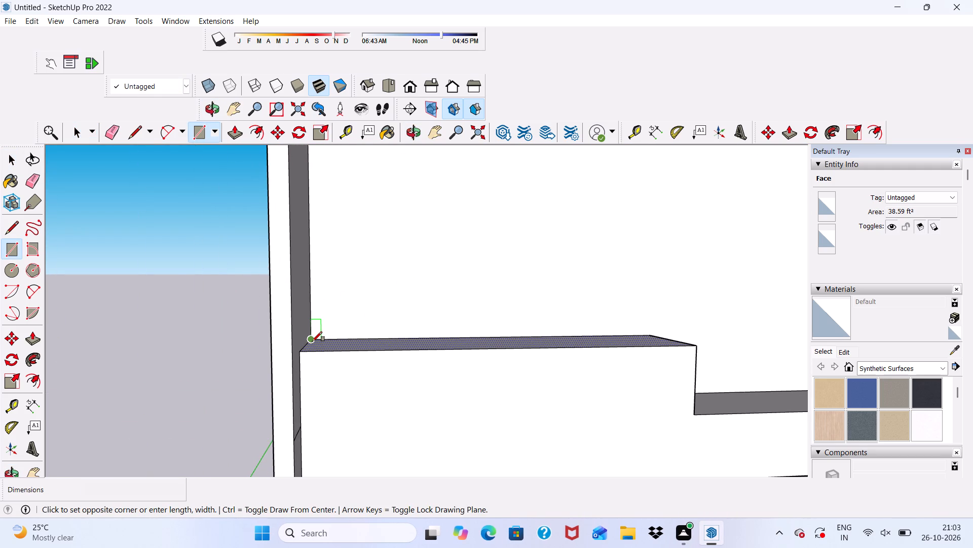
scroll(482, 347, down, 5)
scroll(618, 293, down, 5)
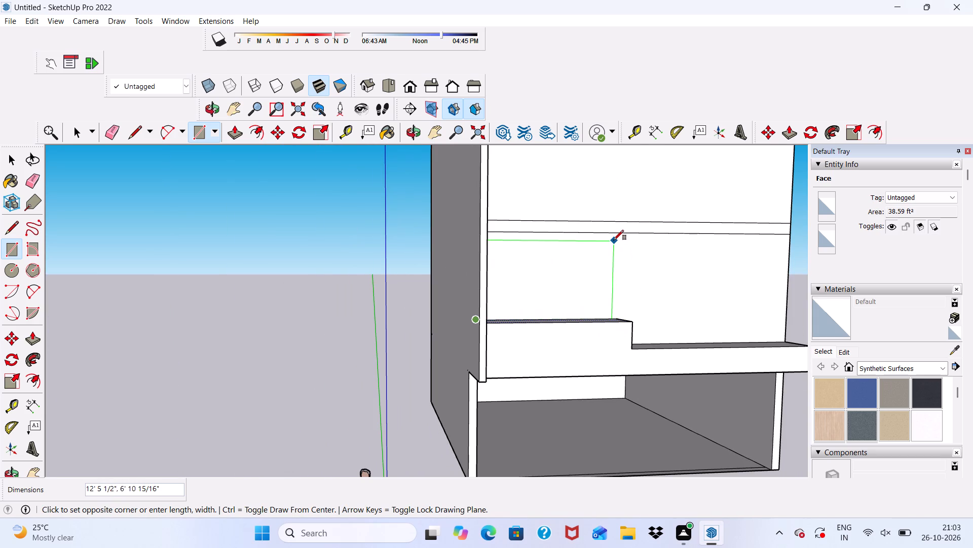
scroll(613, 237, up, 3)
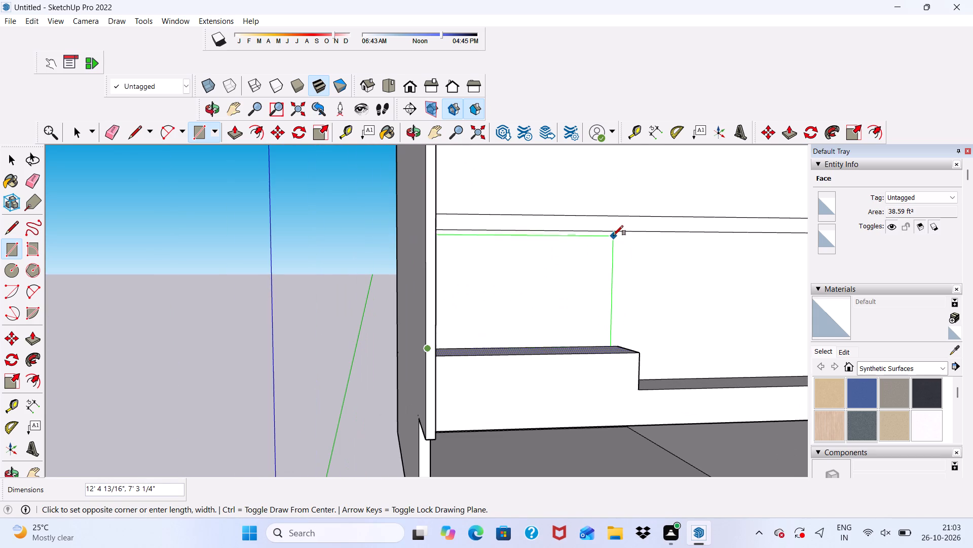
click(613, 233)
key(space)
Offset the new wall rectangle's outline inward about 4" to form a window frame.
click(533, 260)
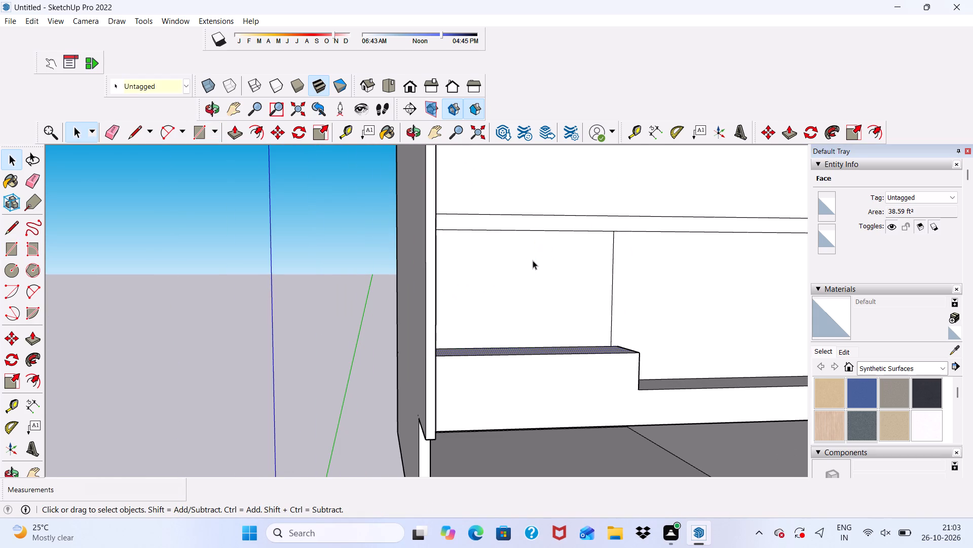
click(252, 132)
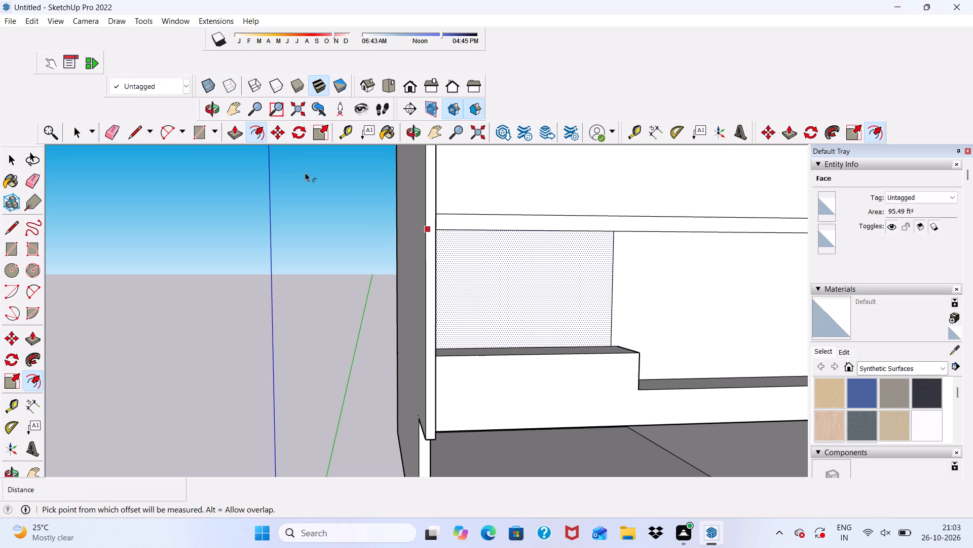
click(606, 270)
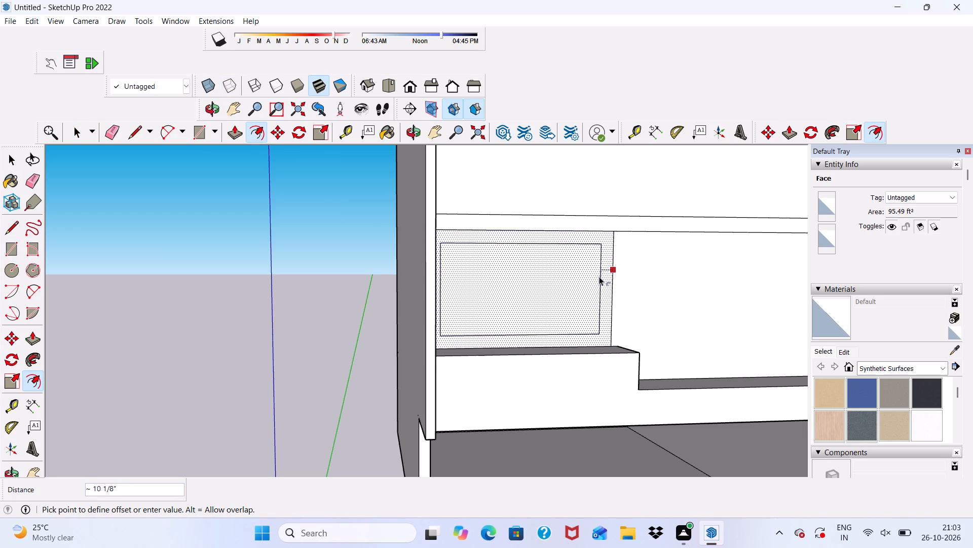
scroll(581, 285, up, 4)
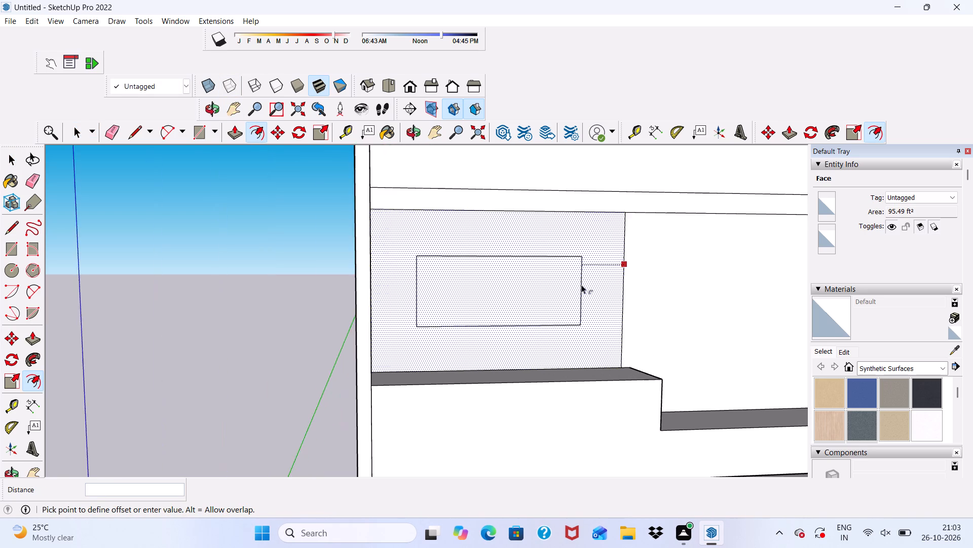
scroll(569, 287, up, 5)
scroll(544, 221, down, 6)
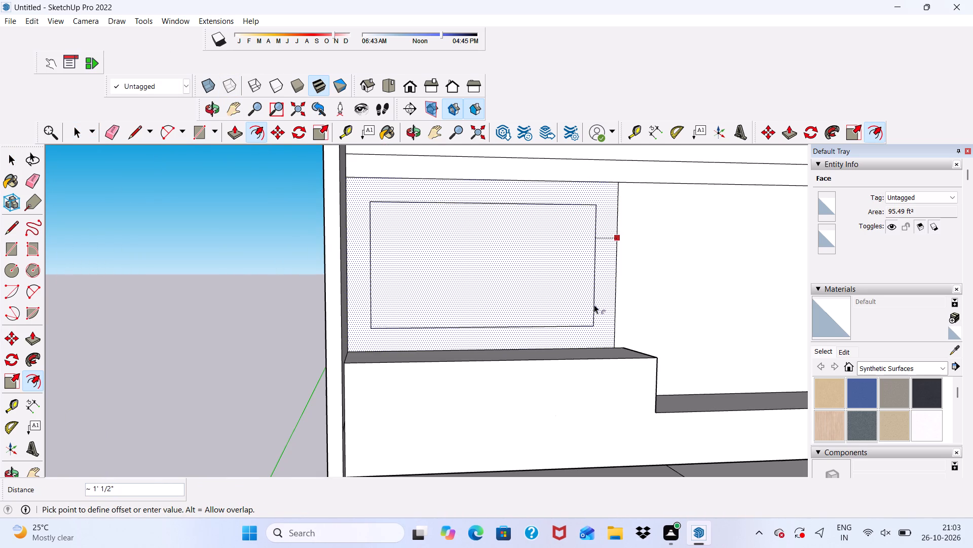
scroll(590, 312, up, 2)
scroll(584, 329, down, 3)
scroll(583, 345, up, 1)
scroll(581, 346, down, 4)
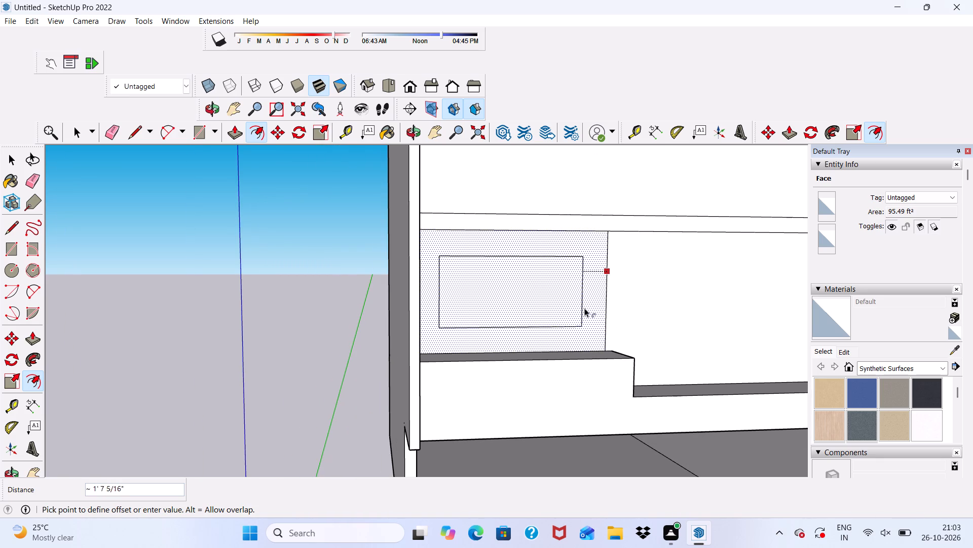
scroll(593, 217, up, 2)
scroll(552, 209, down, 1)
scroll(535, 268, up, 3)
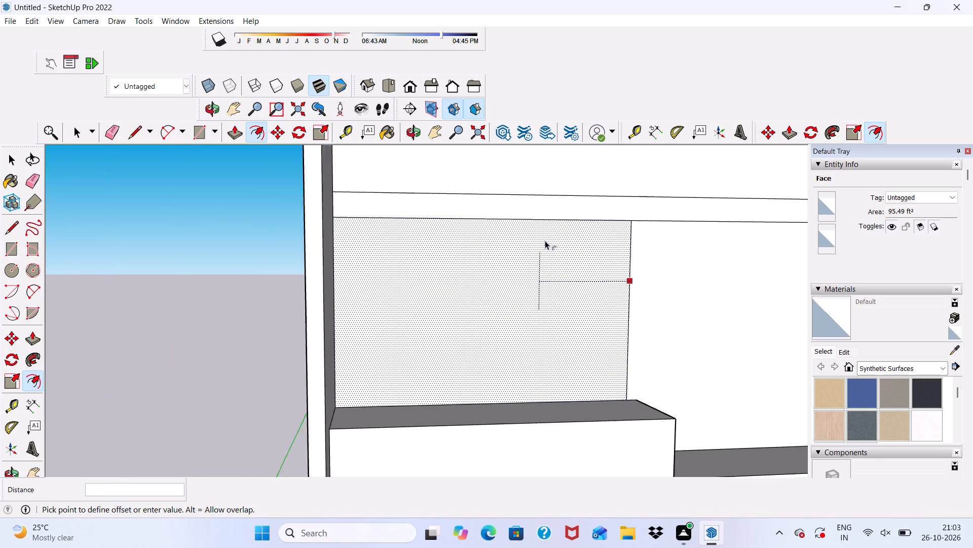
scroll(545, 241, up, 1)
click(633, 172)
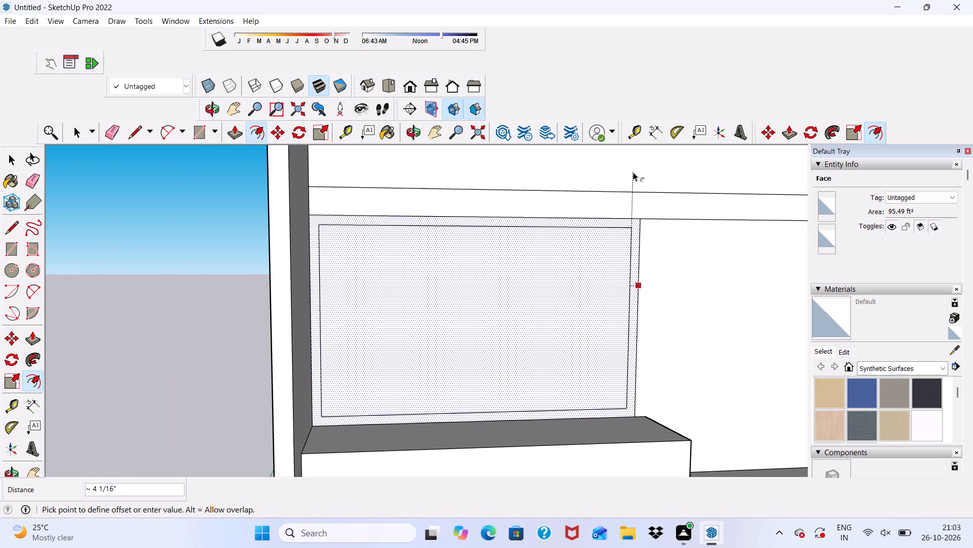
key(space)
scroll(376, 239, down, 5)
click(216, 207)
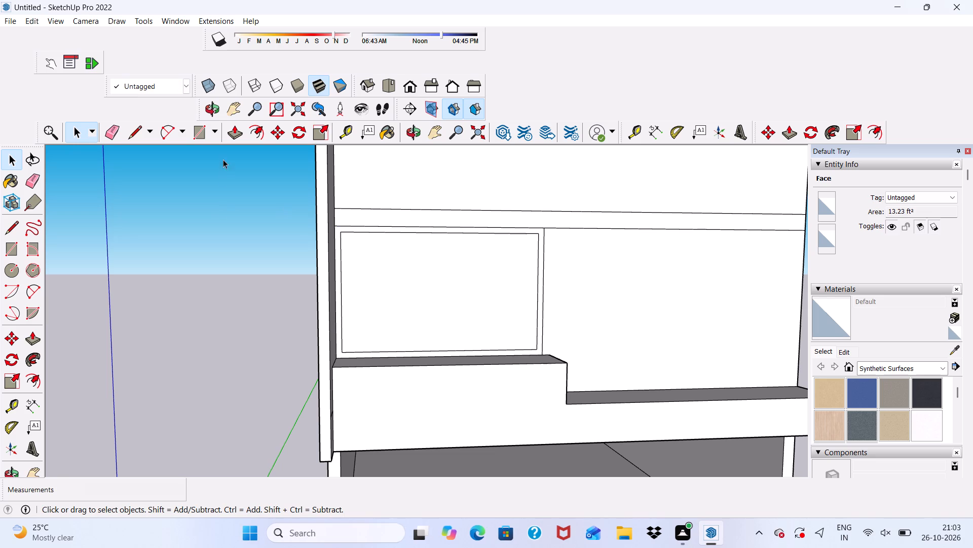
Draw a vertical strip rectangle about 4 1/4" by 7' 4 1/8" from the inner frame's upper edge to the block, near the fin.
click(204, 136)
scroll(381, 253, up, 3)
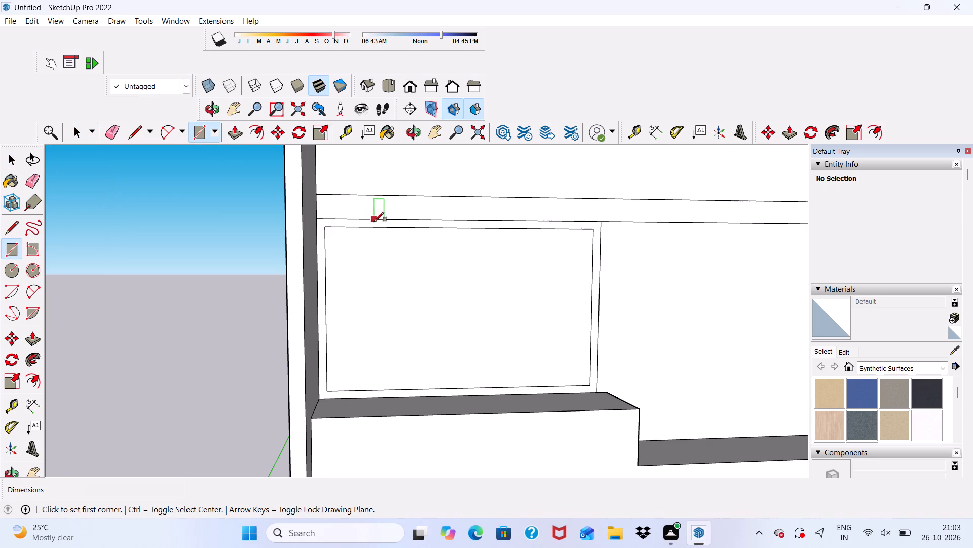
click(374, 226)
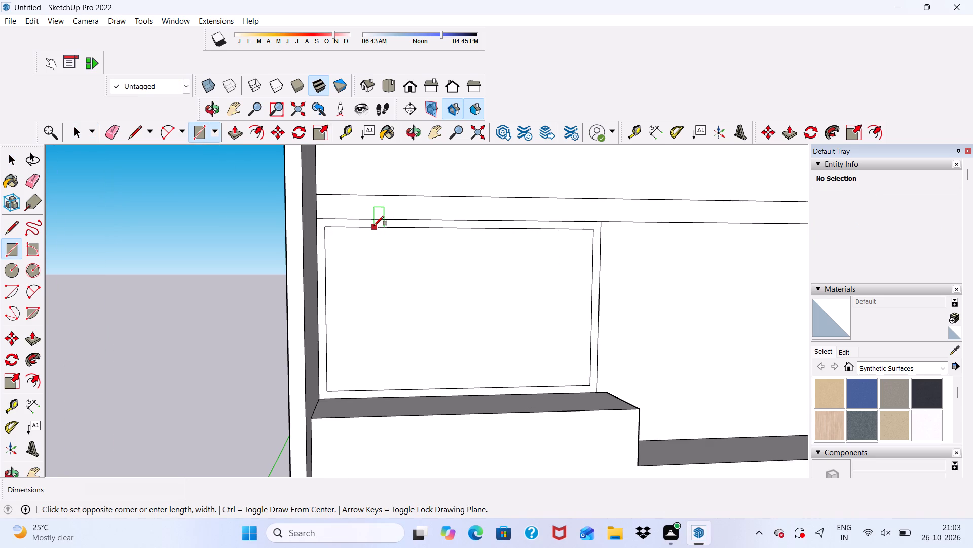
scroll(386, 306, down, 3)
scroll(393, 403, up, 9)
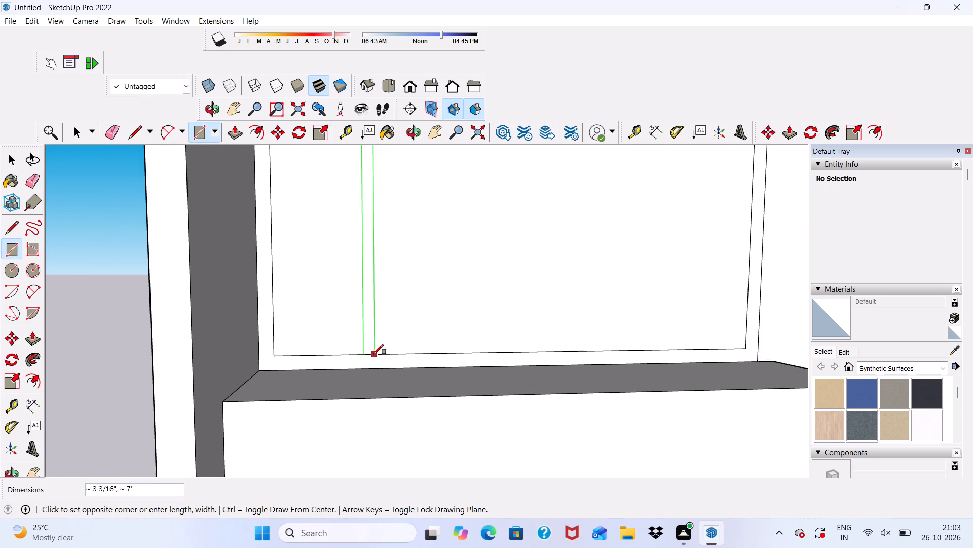
scroll(373, 354, up, 1)
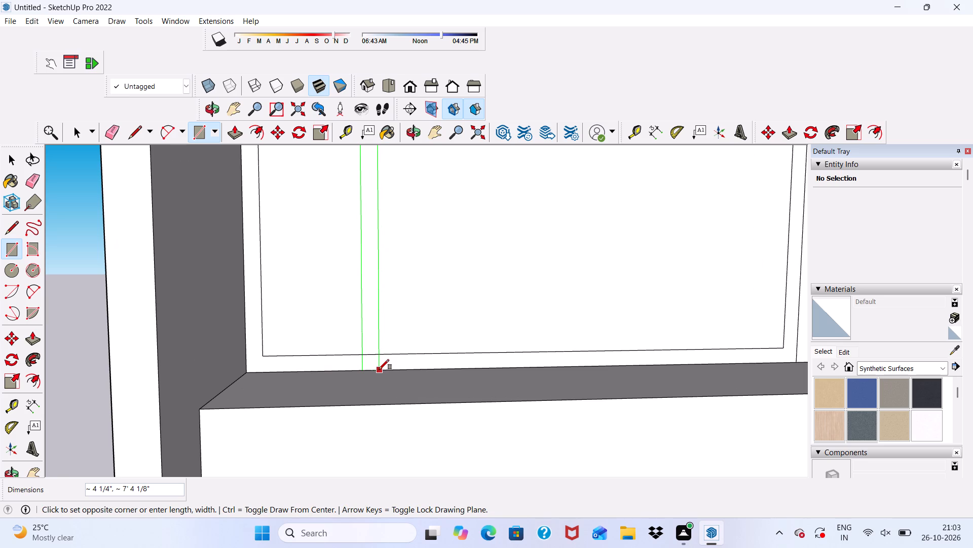
click(379, 369)
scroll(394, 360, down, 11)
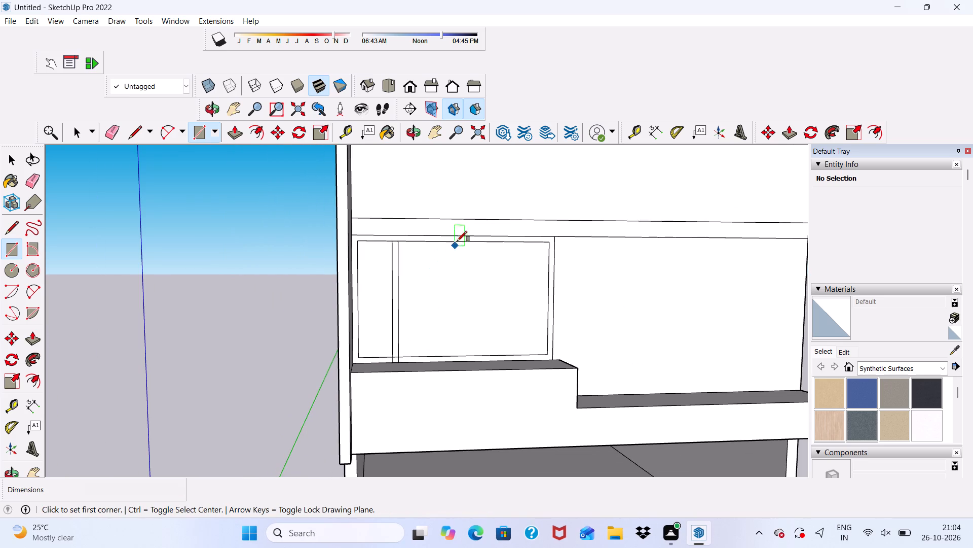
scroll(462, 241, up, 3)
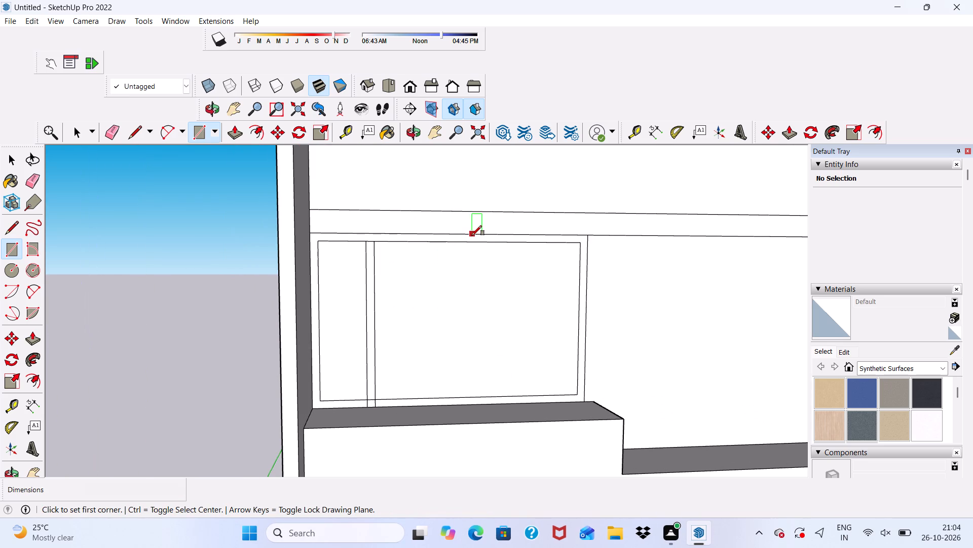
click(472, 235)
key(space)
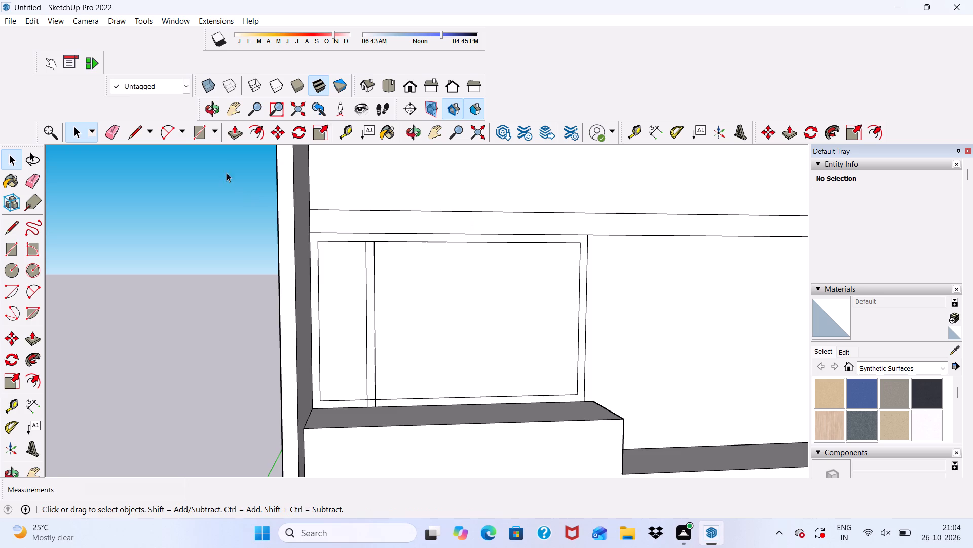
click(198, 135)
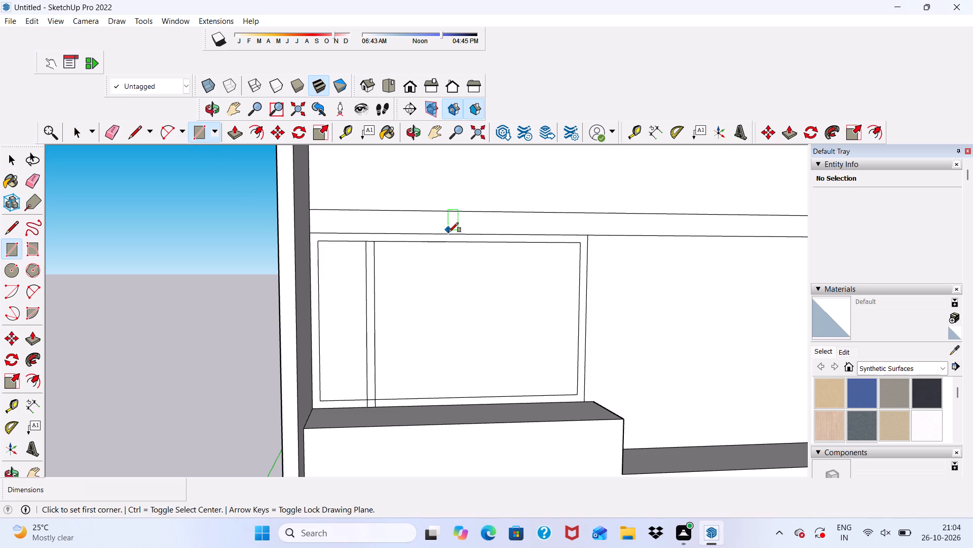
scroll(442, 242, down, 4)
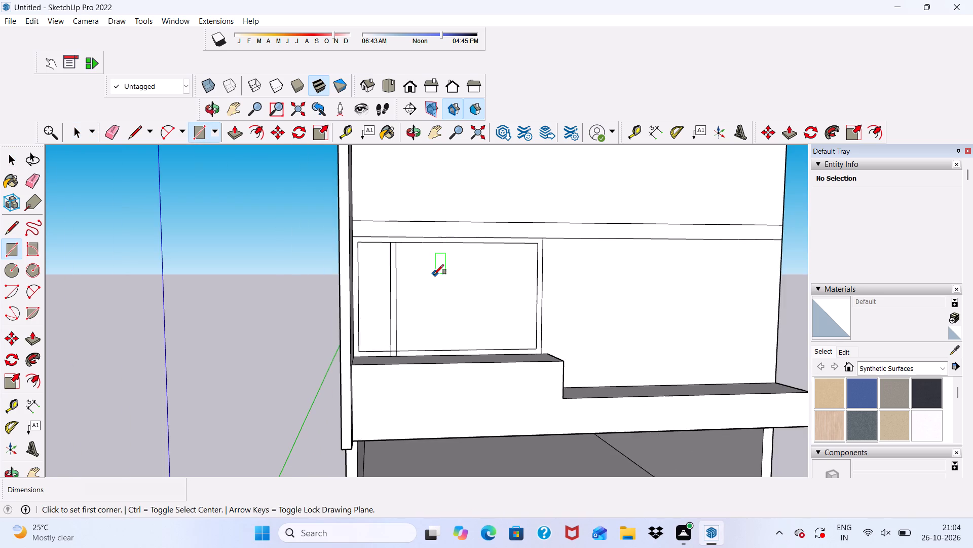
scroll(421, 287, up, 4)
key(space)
Copy the vertical strip inside the frame horizontally about 3' 3/8" away from the fin.
double_click(380, 270)
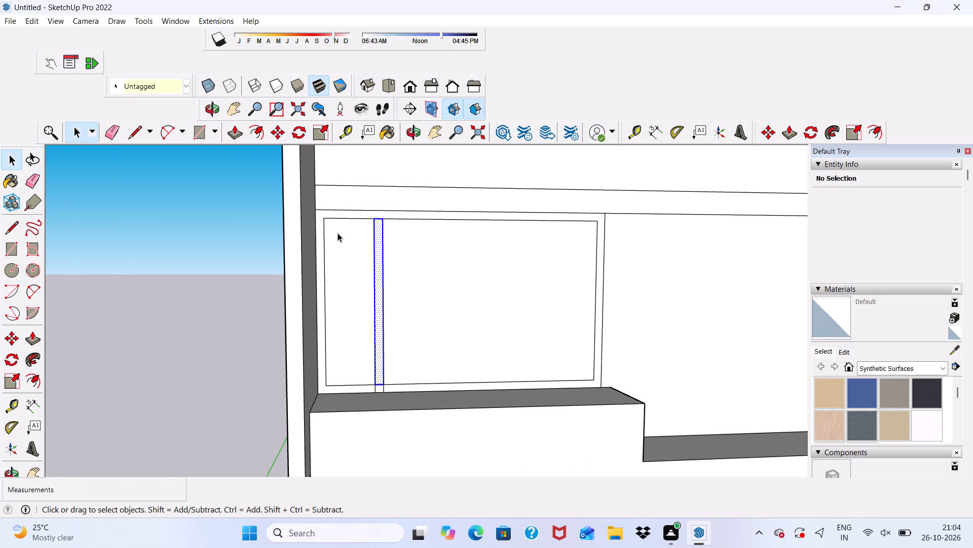
click(275, 135)
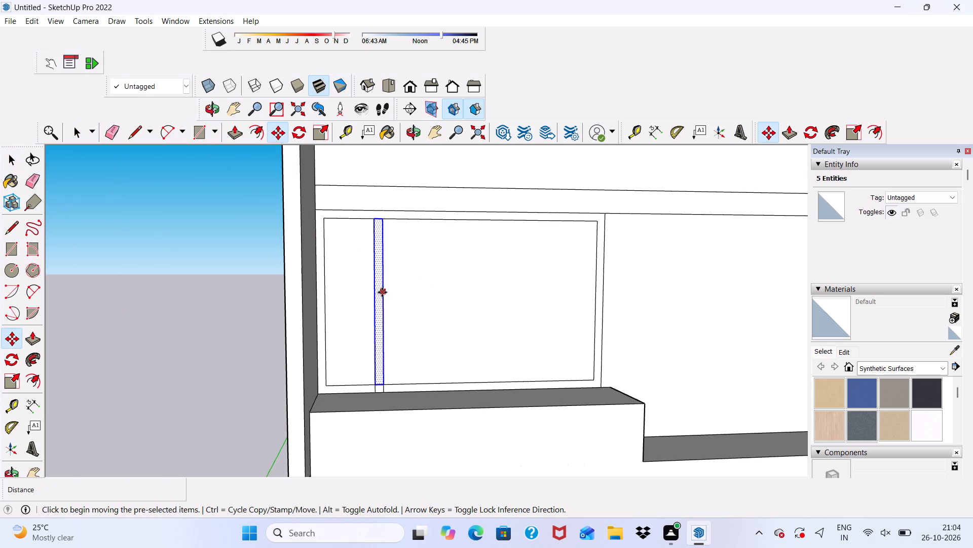
click(382, 294)
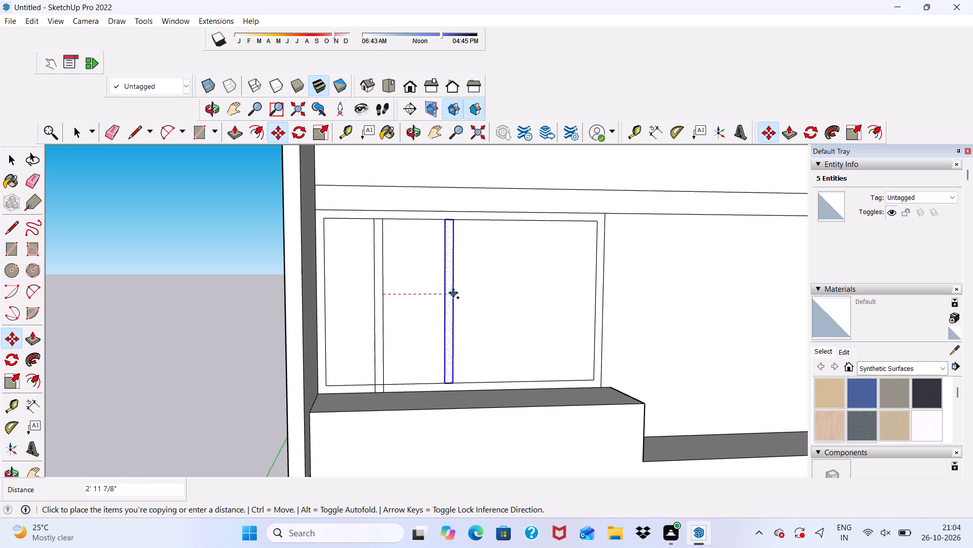
click(454, 295)
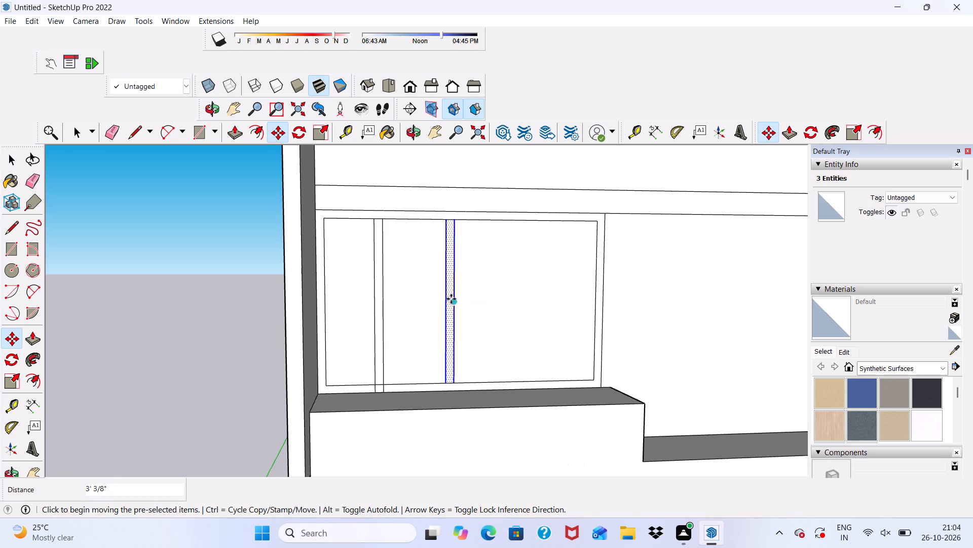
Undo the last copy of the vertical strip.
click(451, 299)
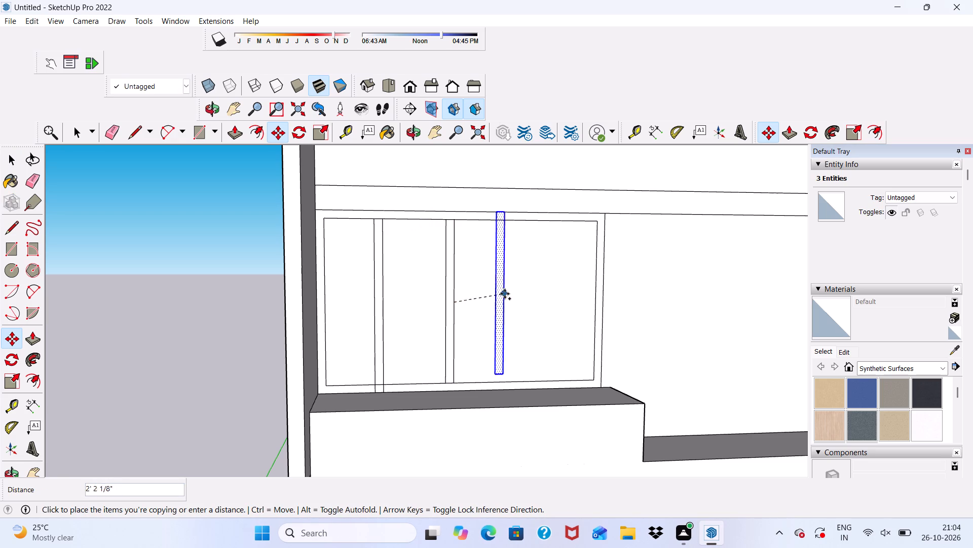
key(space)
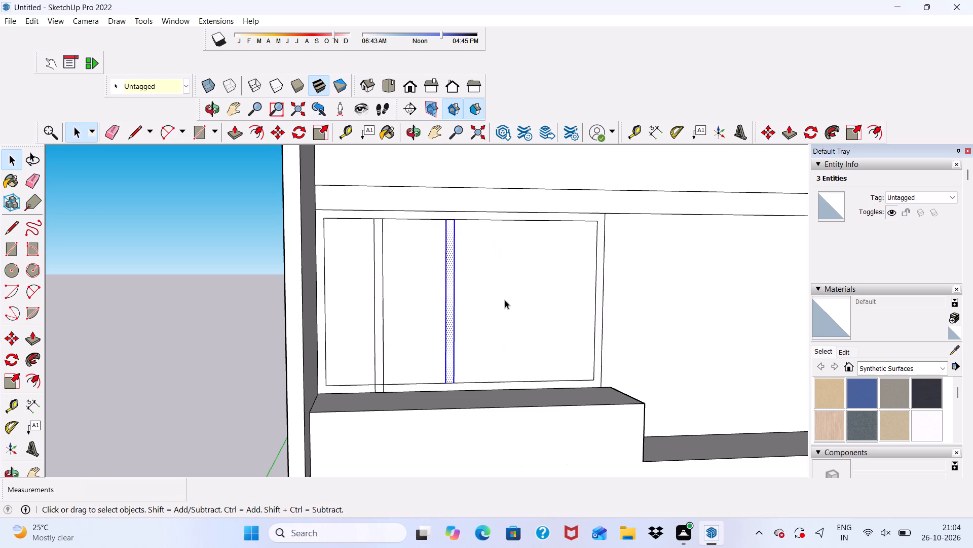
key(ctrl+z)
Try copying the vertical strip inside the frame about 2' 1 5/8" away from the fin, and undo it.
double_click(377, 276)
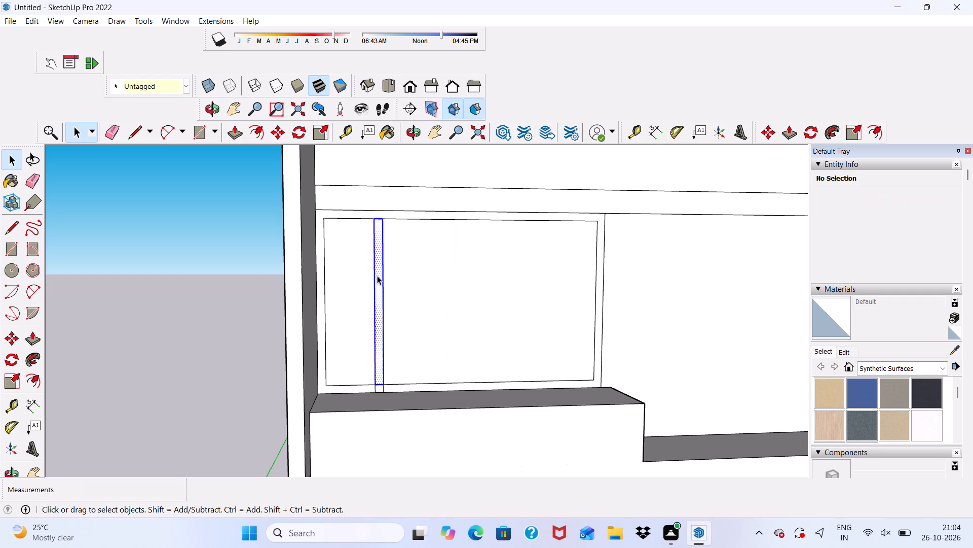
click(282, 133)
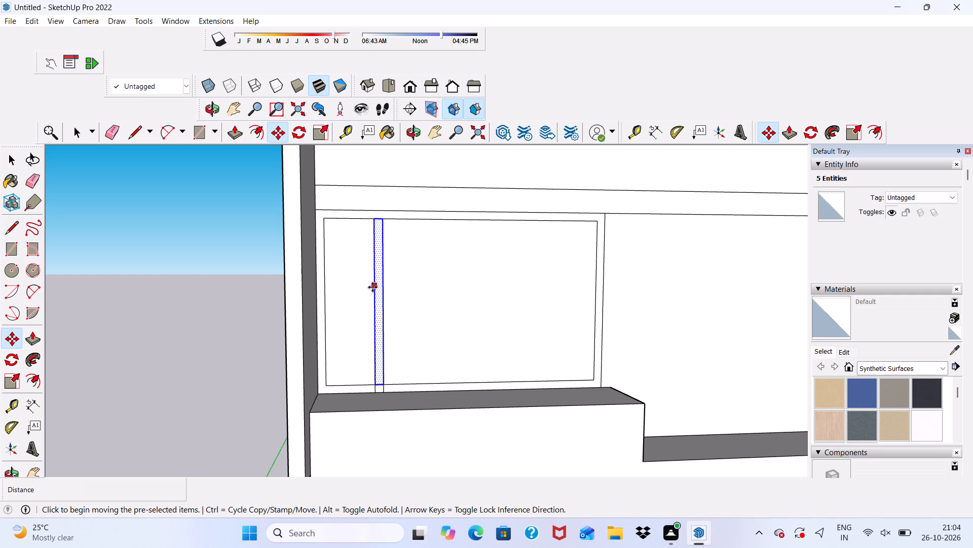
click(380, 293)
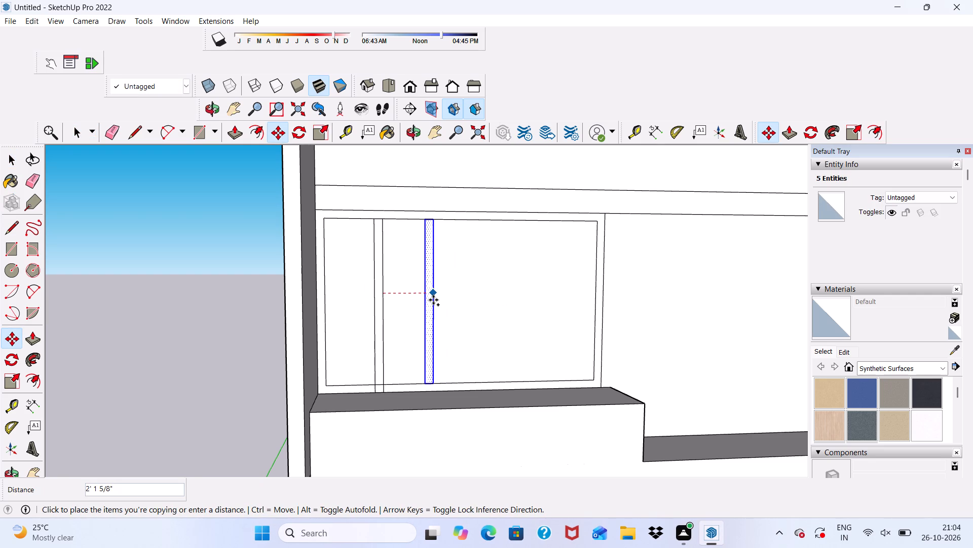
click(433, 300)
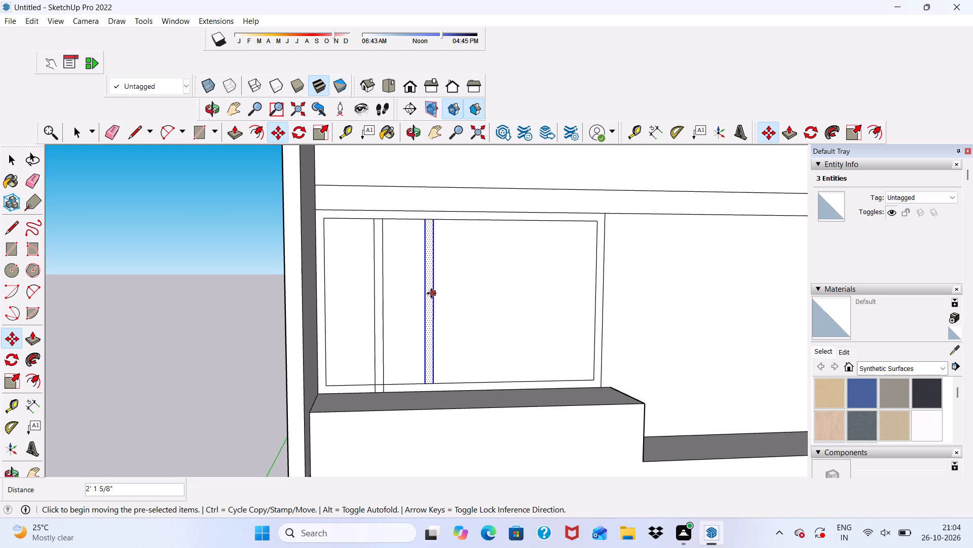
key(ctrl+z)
Copy the vertical strip horizontally about 3' 5/8" away from the fin, and repeat from the new strip to make a third mullion.
scroll(378, 290, up, 3)
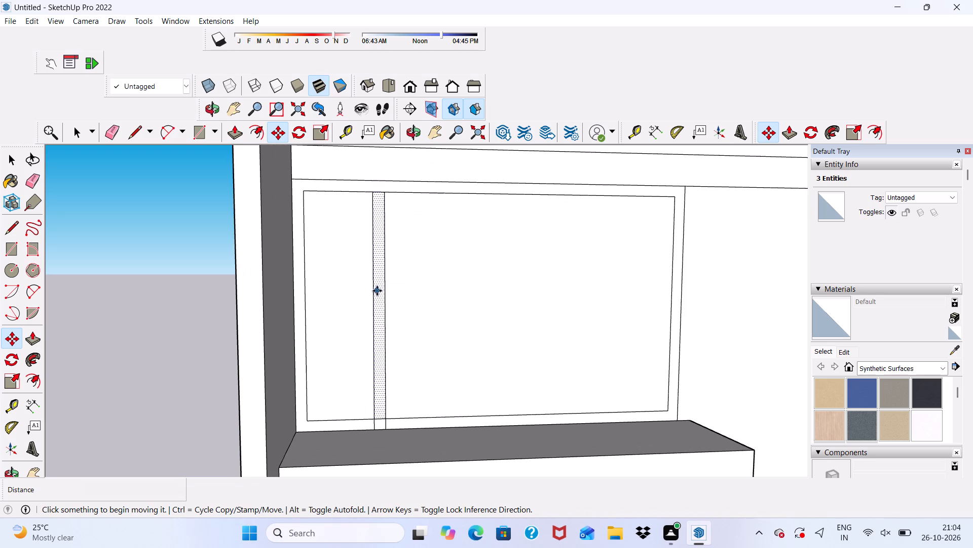
click(377, 291)
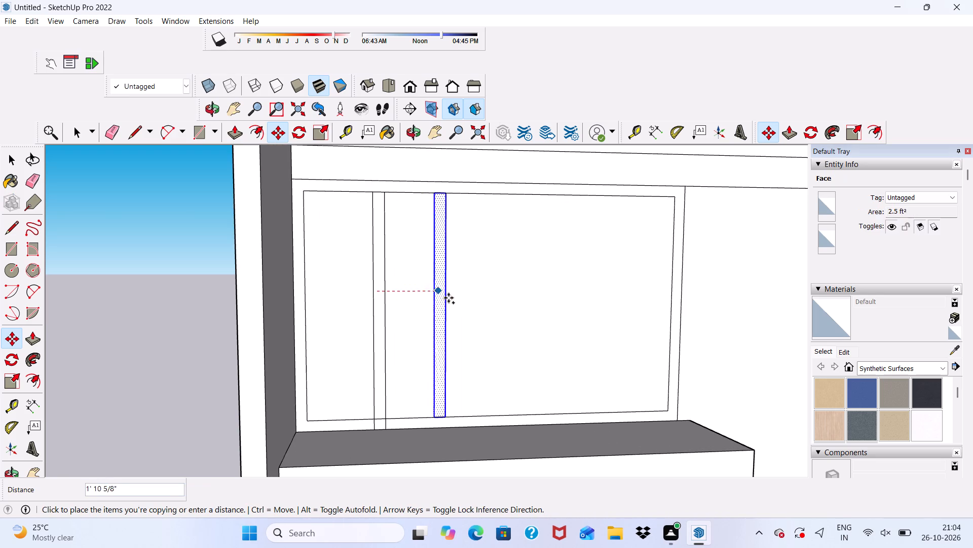
click(475, 296)
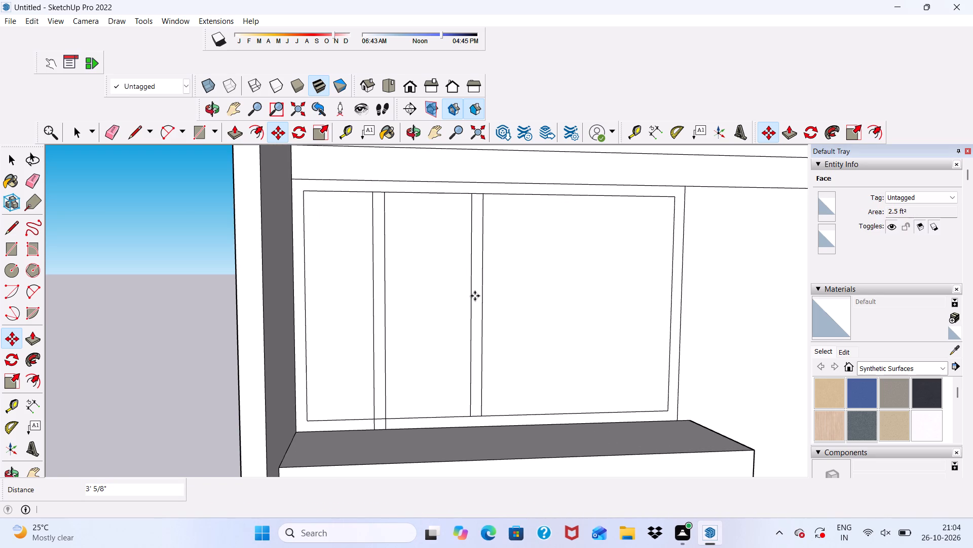
click(475, 296)
click(476, 300)
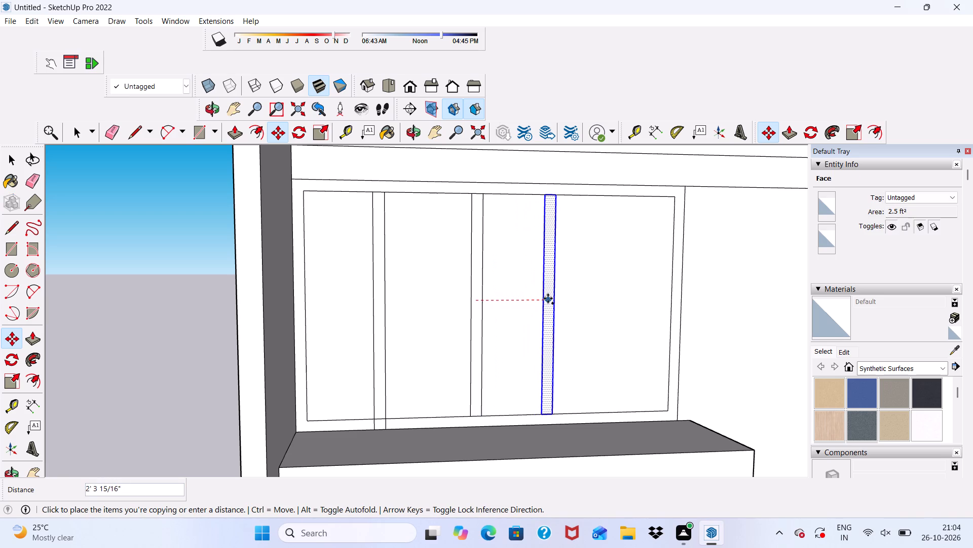
click(575, 294)
scroll(491, 297, down, 9)
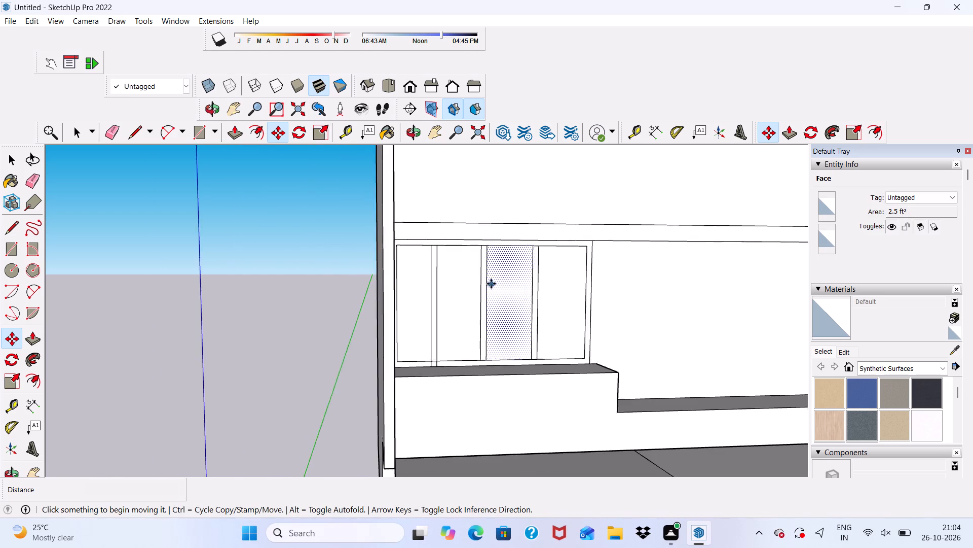
scroll(491, 284, down, 4)
key(space)
Draw lines about 4" long extending both inner side edges of the window frame down to the raised block.
middle_drag(478, 336, 444, 374)
scroll(460, 353, up, 7)
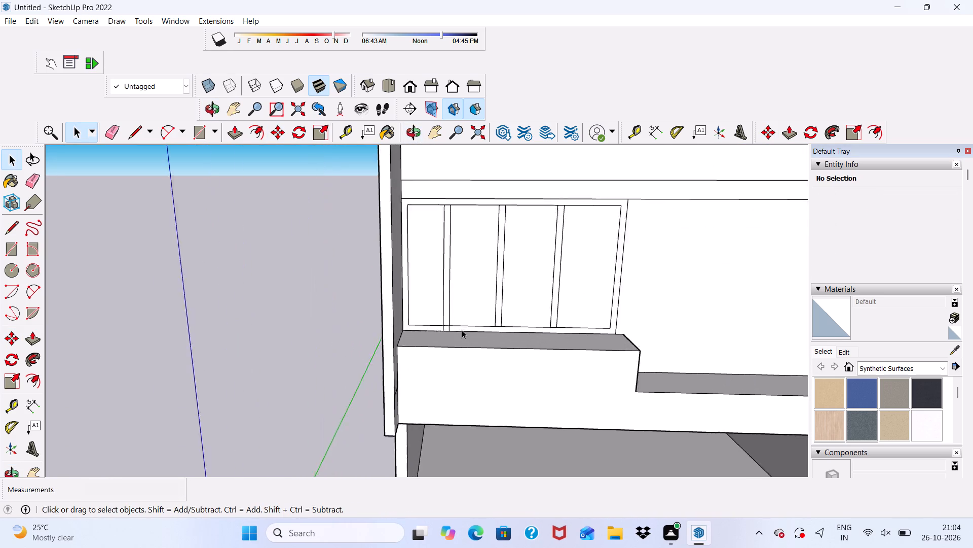
scroll(462, 330, up, 2)
scroll(462, 330, down, 1)
scroll(455, 329, up, 5)
click(129, 132)
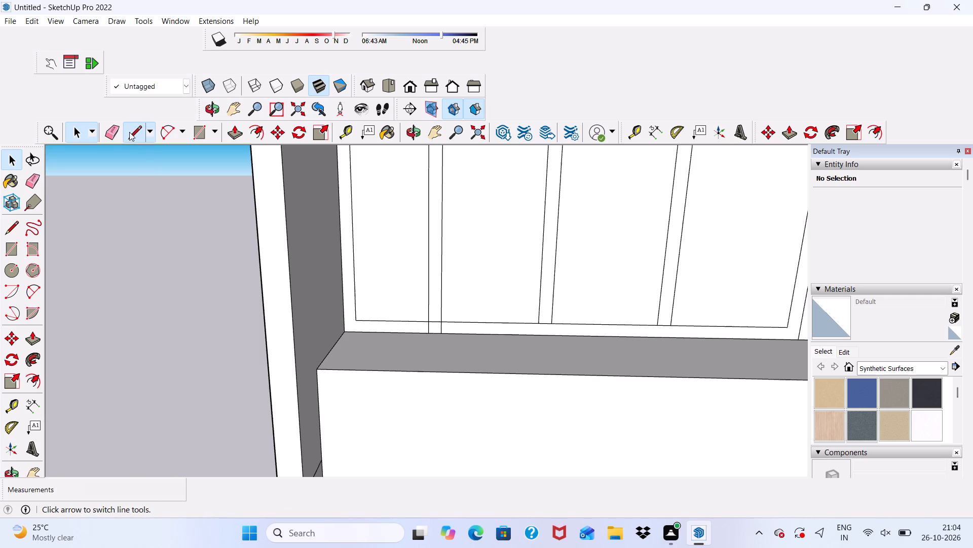
scroll(344, 302, up, 8)
click(362, 325)
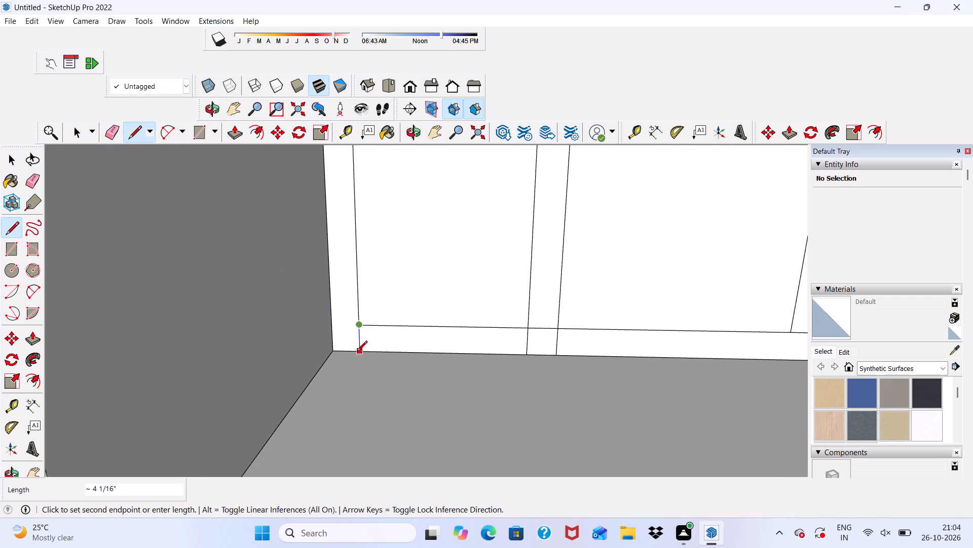
click(357, 352)
scroll(327, 264, down, 5)
scroll(350, 310, down, 6)
scroll(666, 328, up, 8)
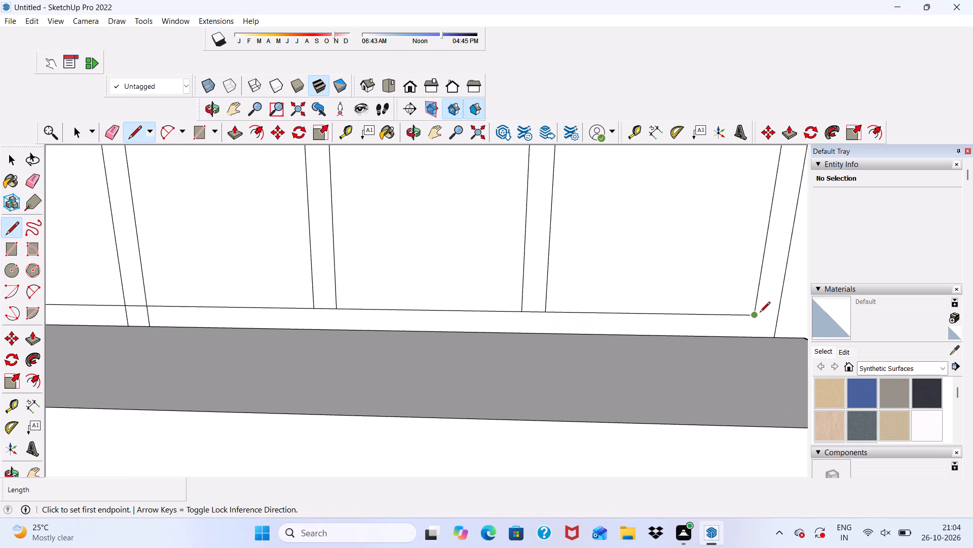
click(756, 315)
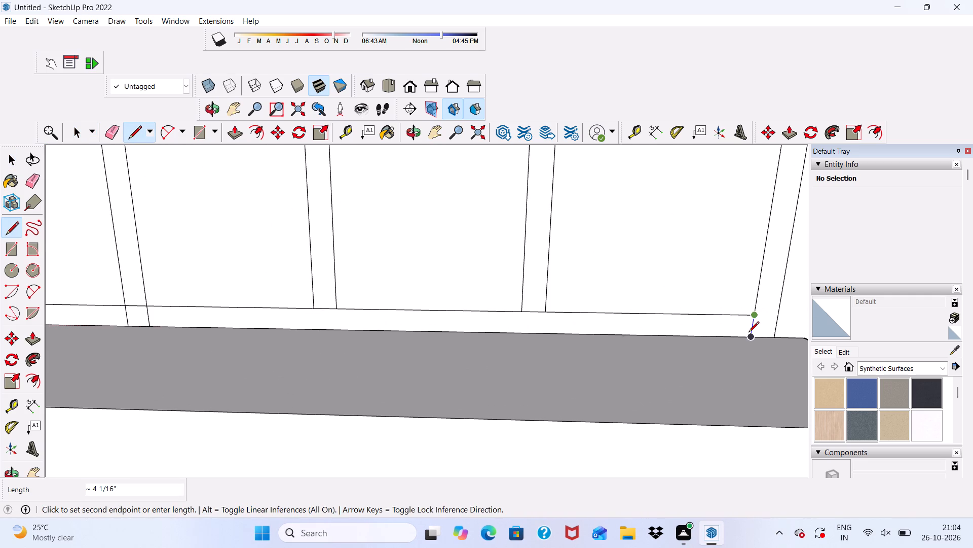
click(749, 335)
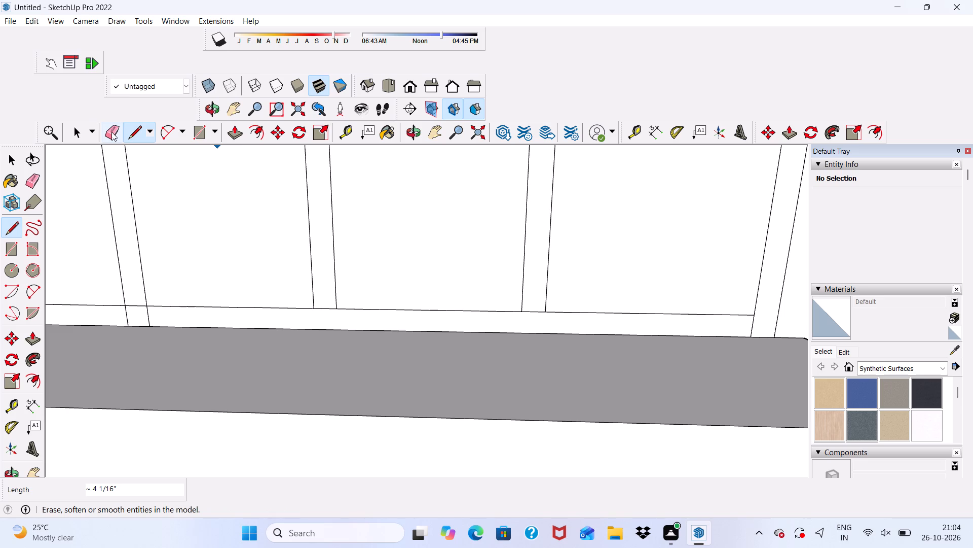
Erase the edges crossing the lower ends of the three mullions and the leftover strip lines below the first one.
click(111, 132)
scroll(130, 328, up, 2)
drag(125, 315, 165, 317)
drag(135, 293, 136, 302)
scroll(137, 303, down, 5)
scroll(375, 340, up, 4)
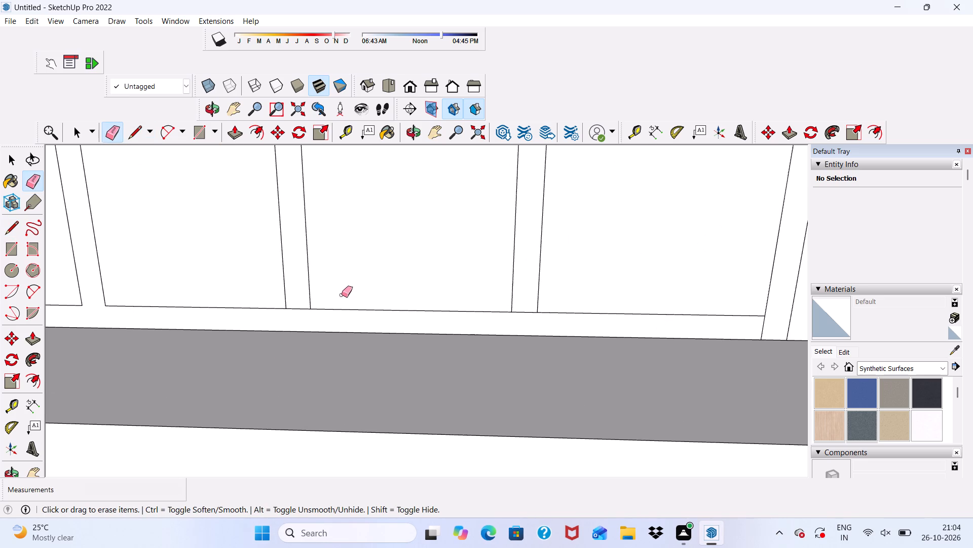
drag(285, 296, 291, 316)
scroll(580, 321, up, 4)
drag(521, 303, 523, 318)
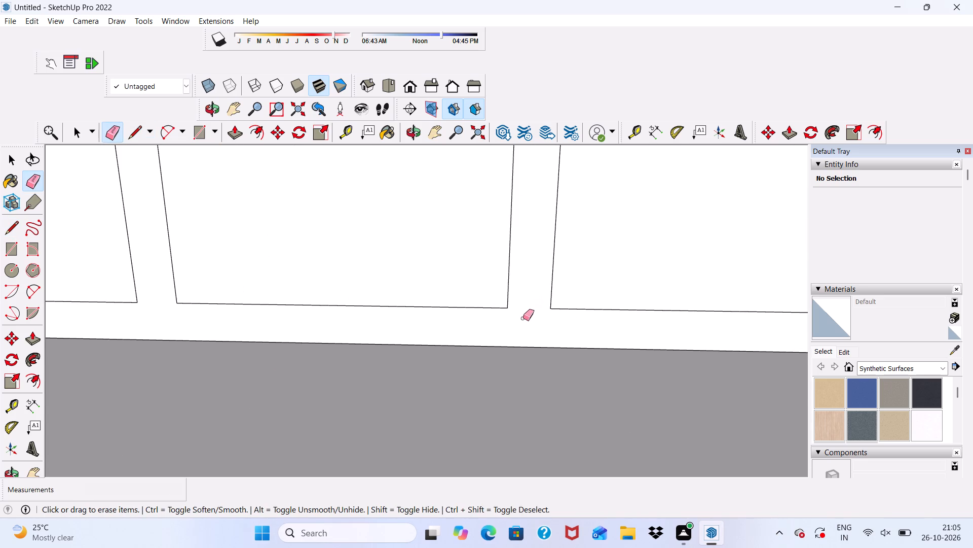
scroll(509, 311, down, 11)
scroll(675, 323, up, 2)
scroll(635, 309, down, 11)
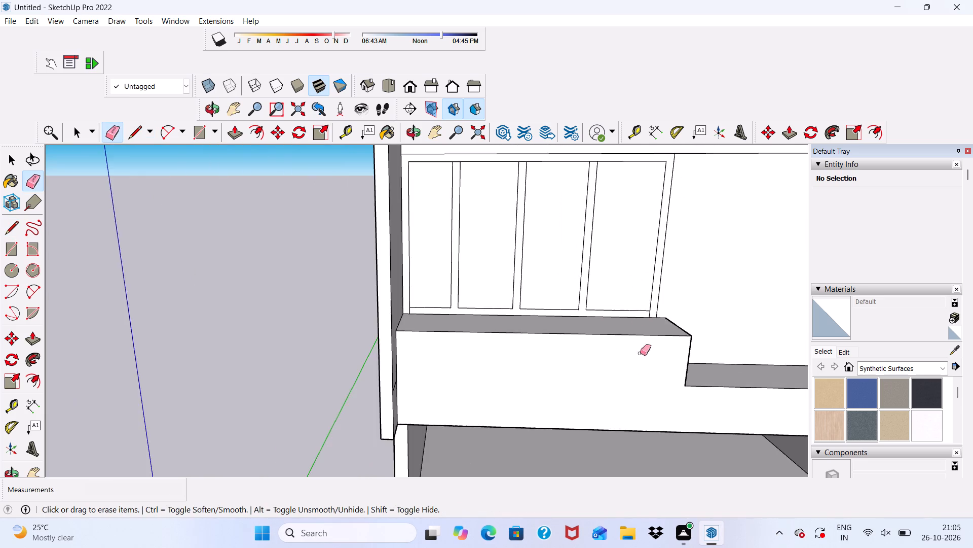
scroll(640, 353, down, 4)
Erase the edges crossing the upper ends of the three mullions so they merge with the frame's head.
scroll(510, 207, up, 14)
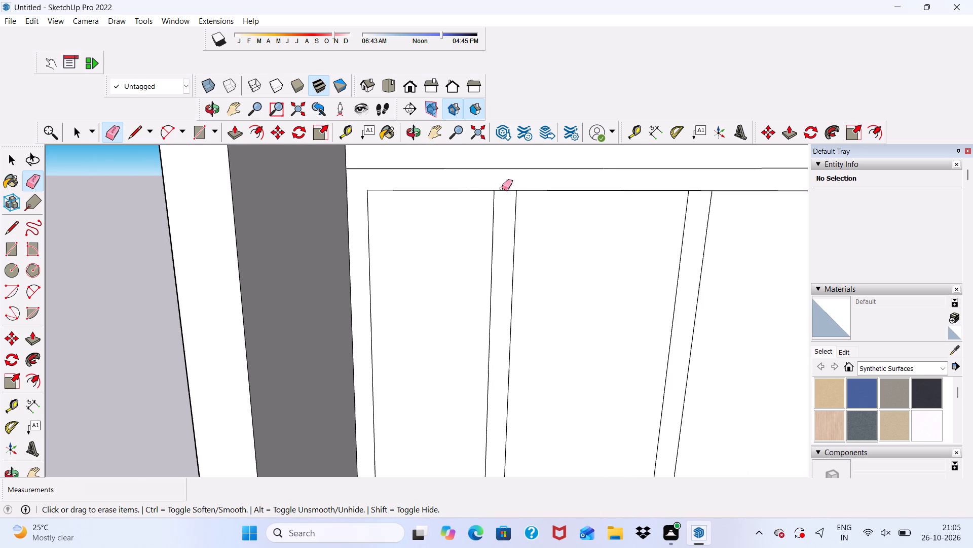
click(502, 188)
scroll(501, 195, down, 5)
scroll(635, 210, up, 9)
drag(631, 207, 630, 216)
scroll(562, 233, down, 8)
scroll(753, 268, up, 8)
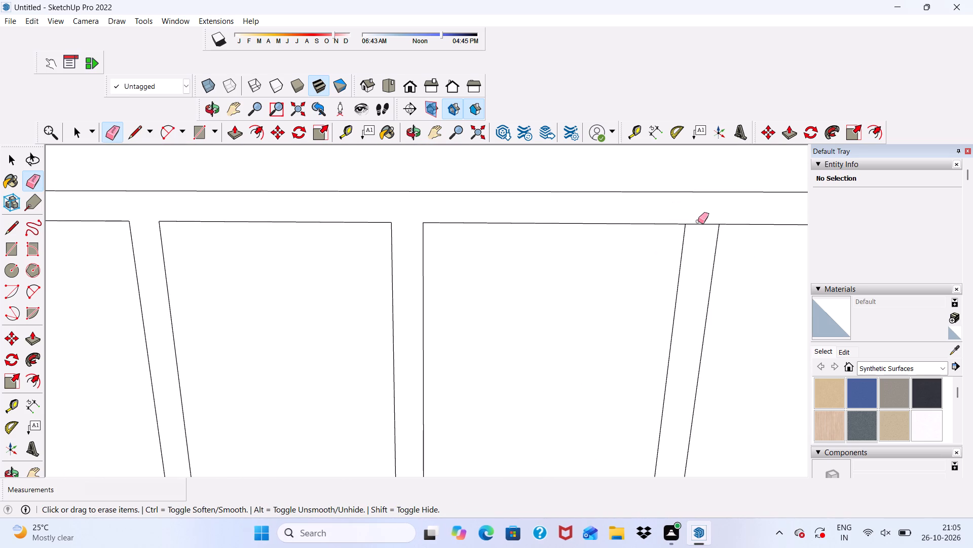
drag(698, 221, 701, 234)
scroll(555, 271, down, 11)
key(space)
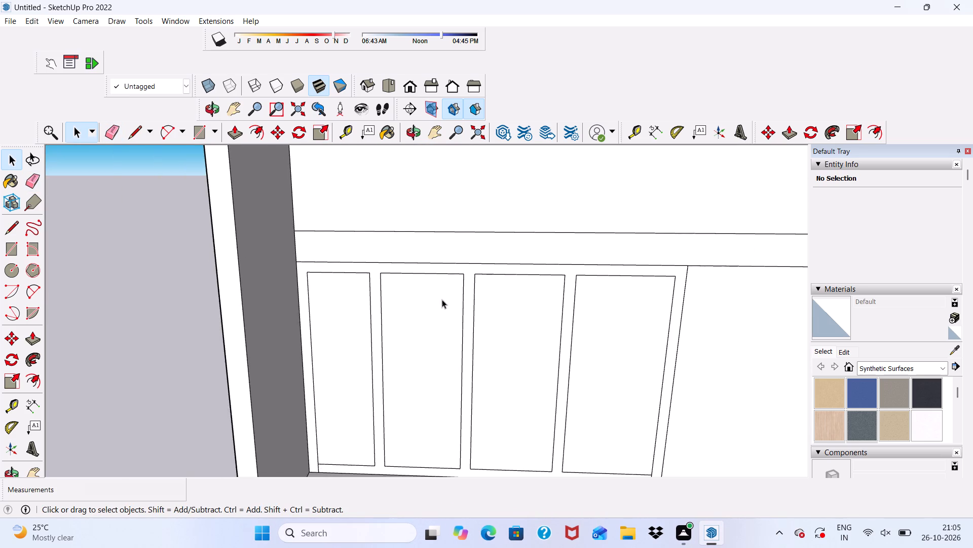
Push/Pull the merged window frame and mullion face outward 3".
scroll(442, 294, up, 7)
click(478, 246)
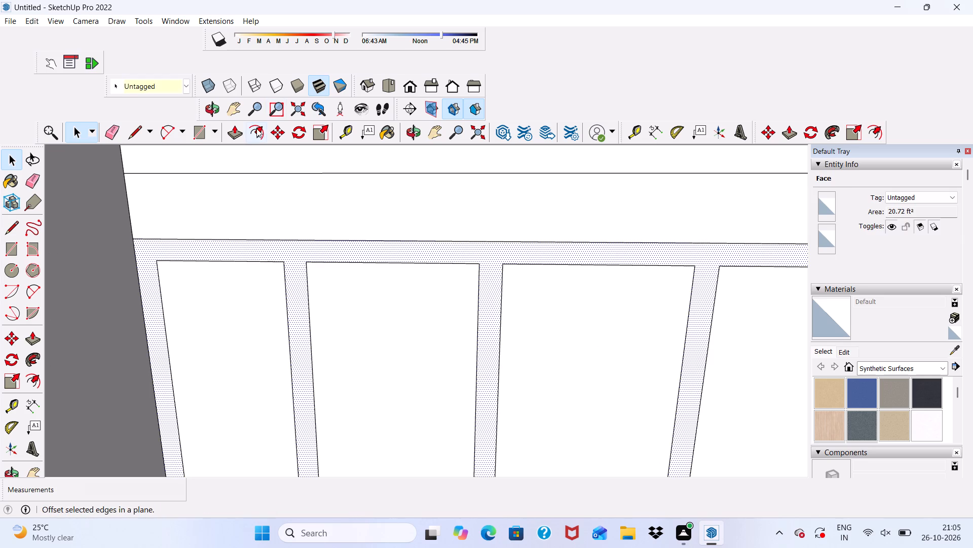
click(238, 131)
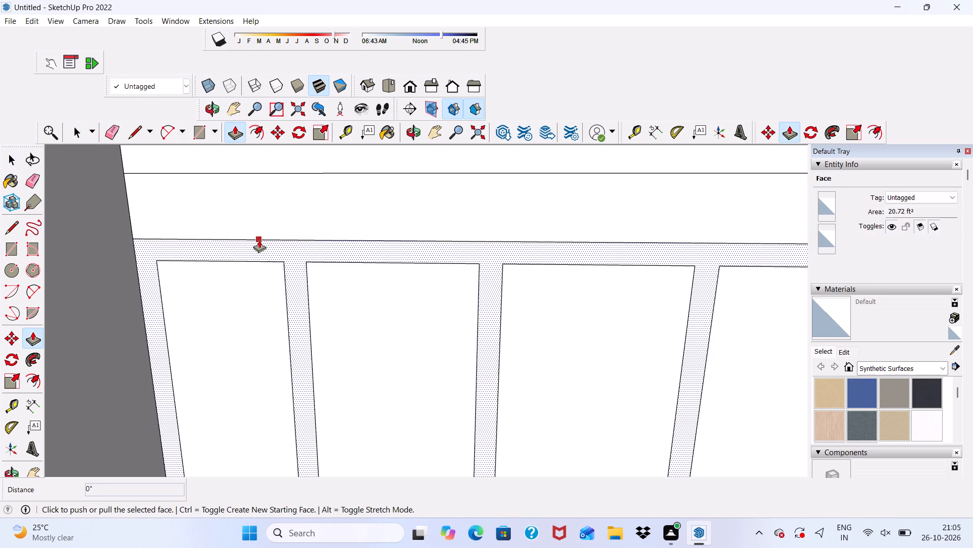
click(259, 240)
text(3")
key(Return)
key(space)
Draw a rectangle about 13' 4" long over the floor band's full height above the window, ending at the fin-side corner.
scroll(236, 252, down, 7)
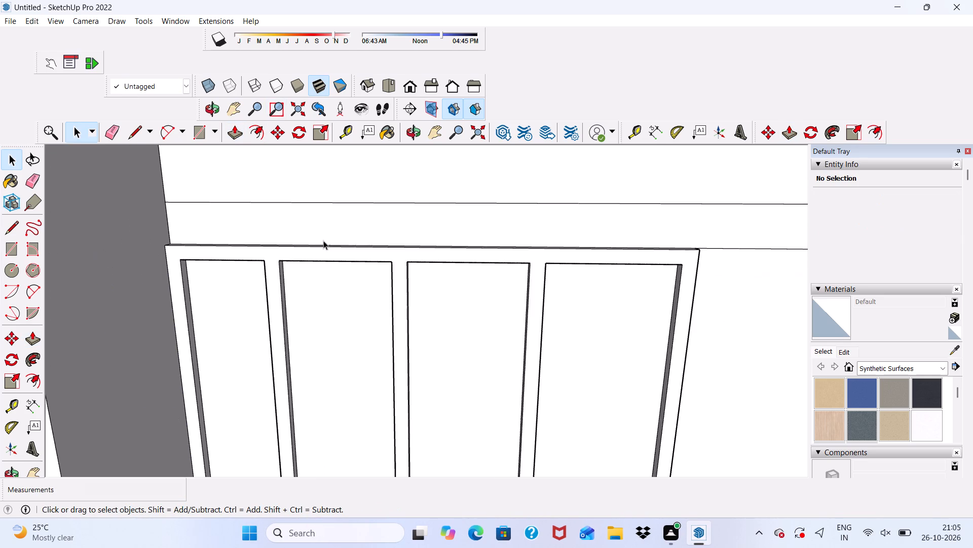
scroll(323, 241, down, 9)
middle_drag(356, 295, 306, 291)
scroll(308, 267, down, 4)
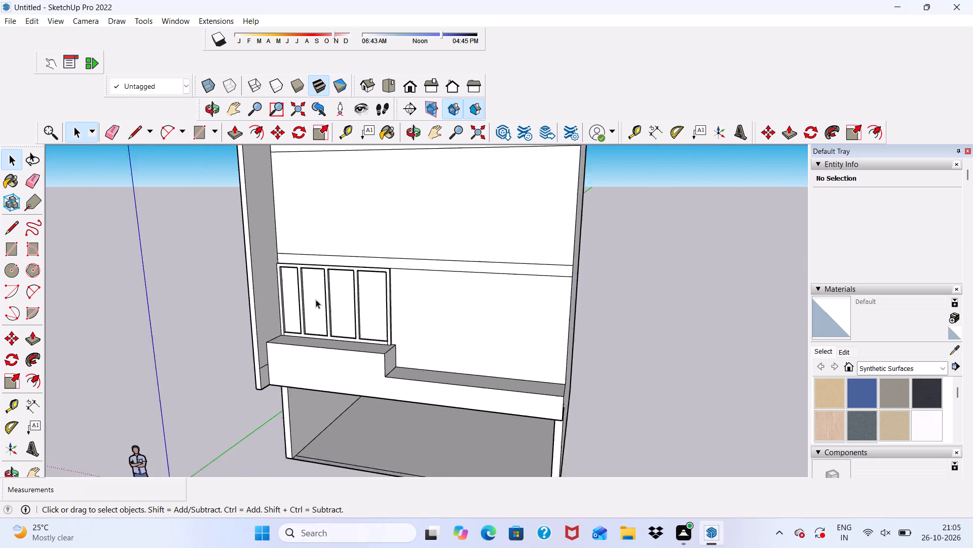
scroll(316, 299, down, 1)
middle_drag(318, 304, 286, 325)
scroll(337, 239, up, 9)
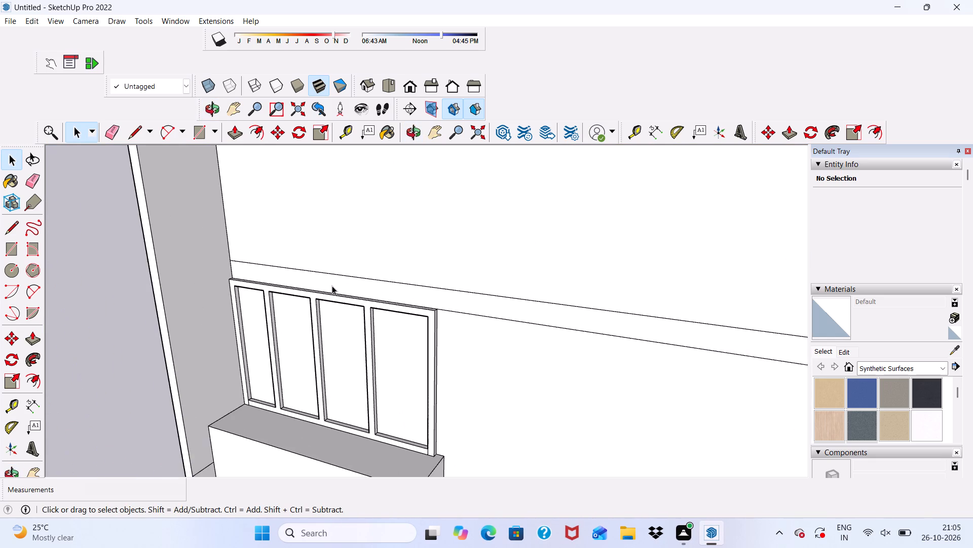
click(332, 286)
scroll(332, 286, down, 5)
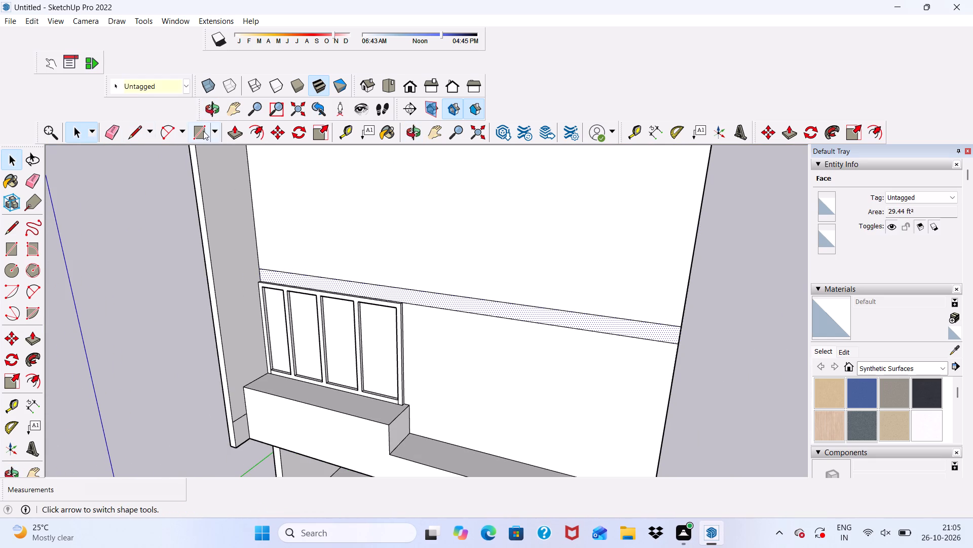
click(203, 131)
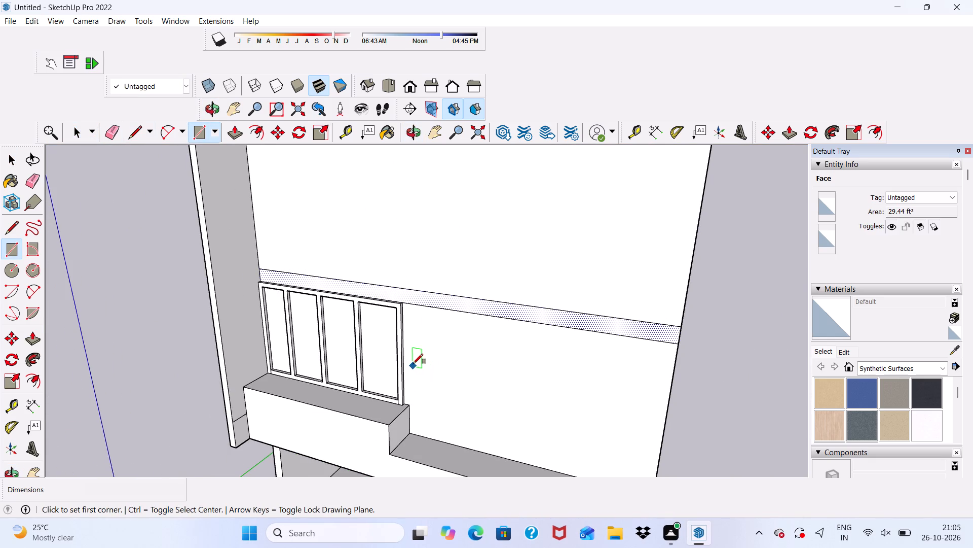
click(415, 290)
scroll(386, 285, up, 3)
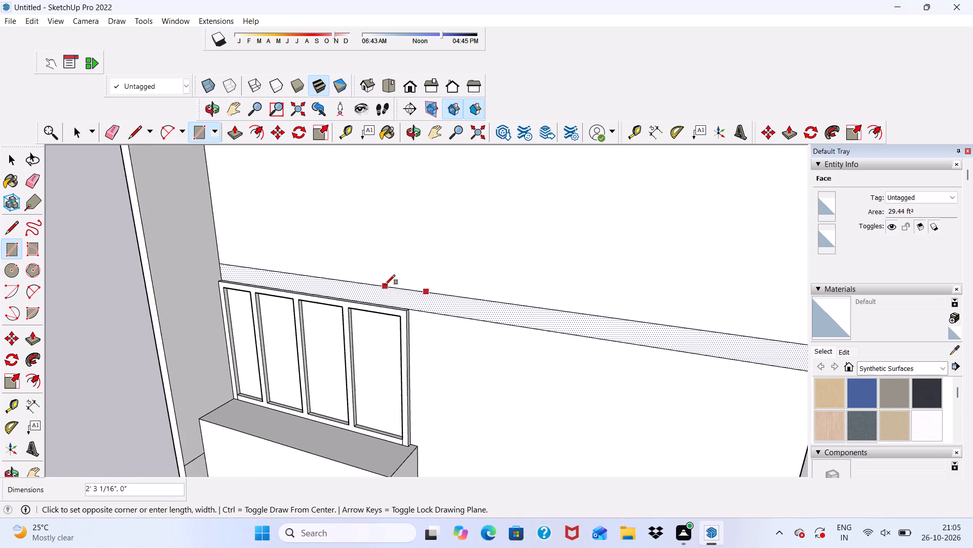
scroll(385, 285, up, 1)
scroll(303, 289, up, 3)
scroll(184, 278, up, 4)
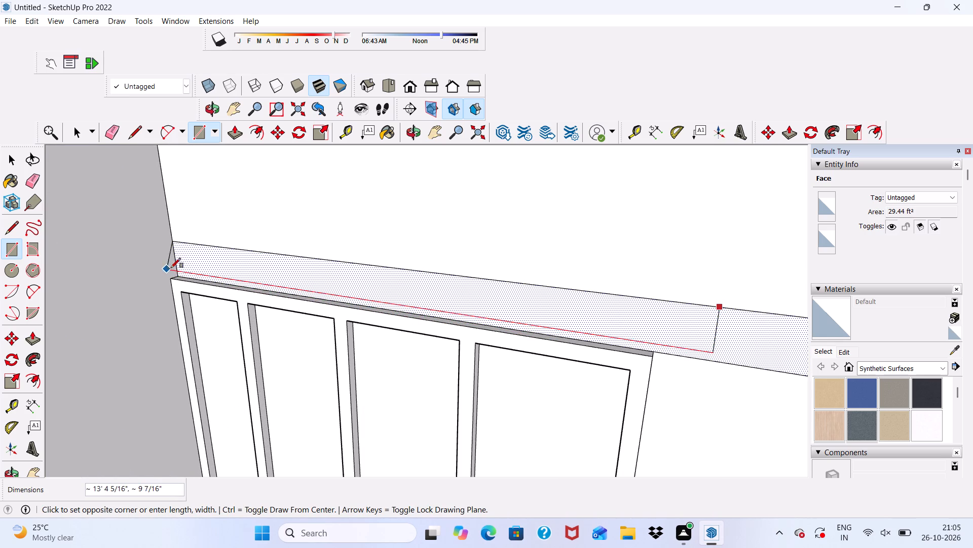
scroll(185, 273, up, 4)
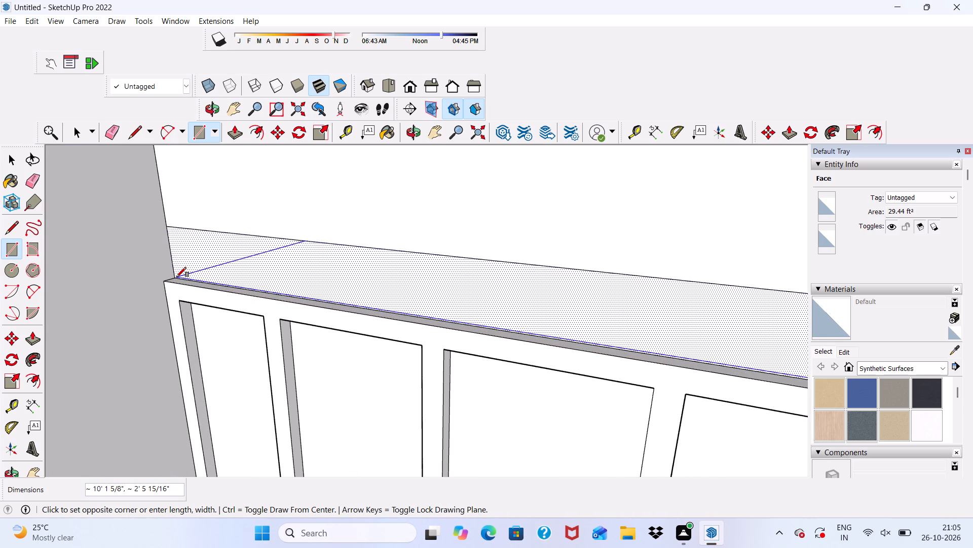
scroll(170, 265, up, 4)
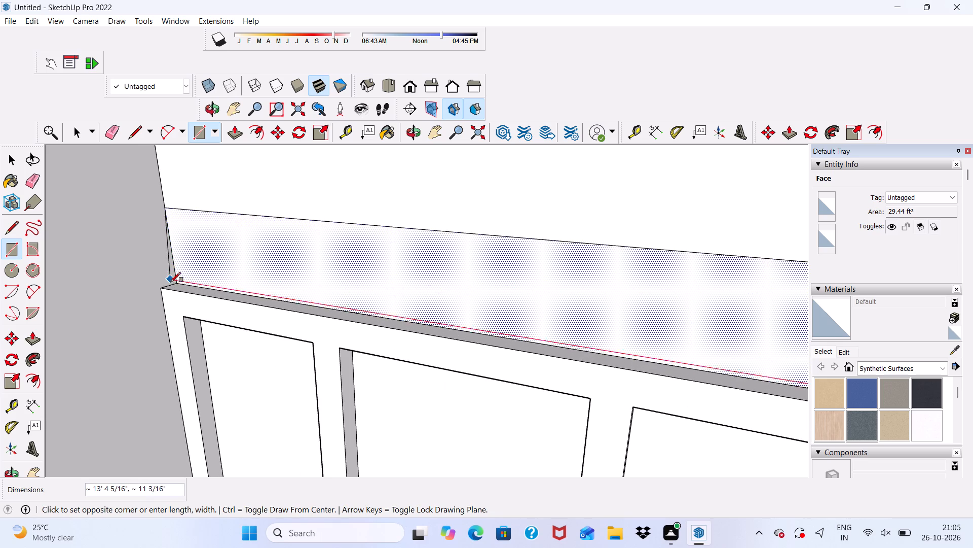
click(179, 283)
scroll(201, 243, down, 6)
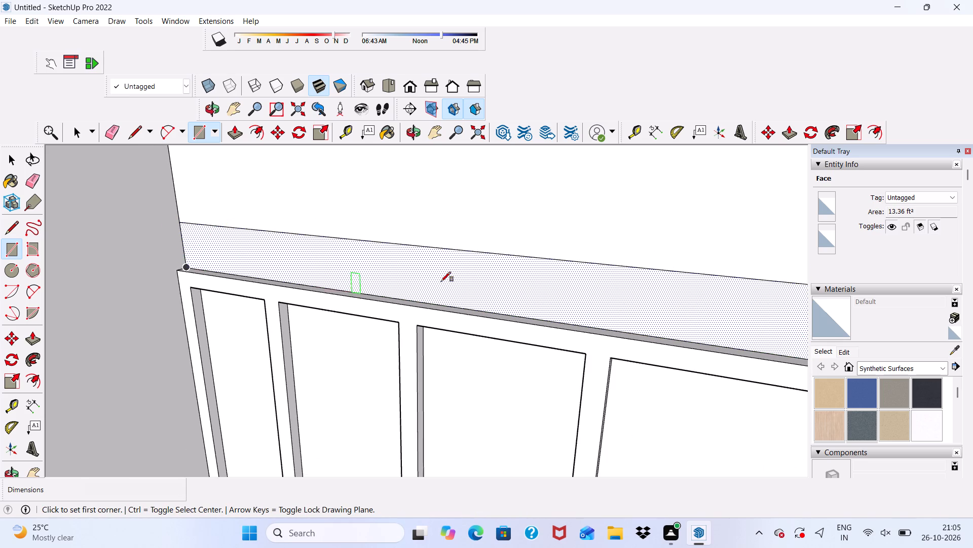
Push/Pull the rectangle on the floor band above the window outward 3' to form a ledge.
scroll(371, 284, down, 6)
key(space)
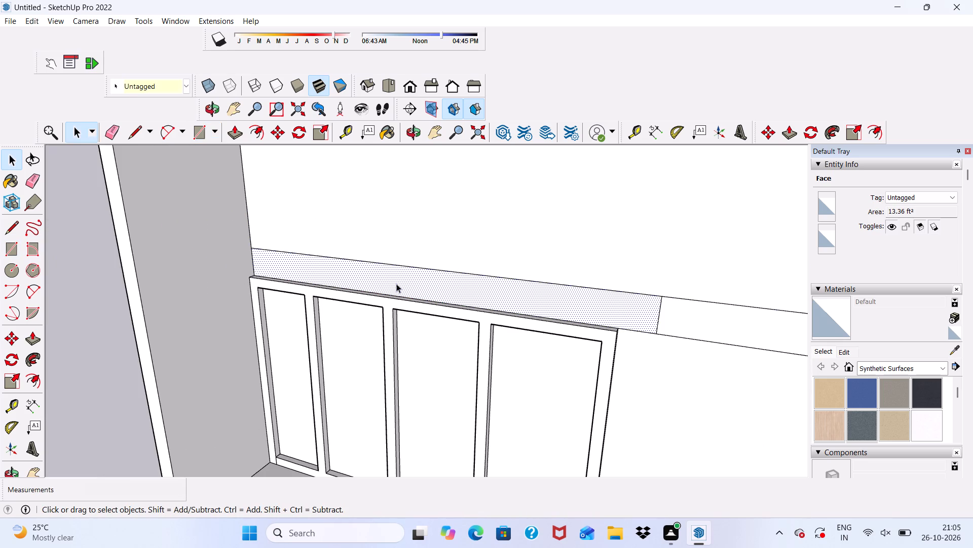
click(396, 284)
click(234, 133)
scroll(256, 226, down, 2)
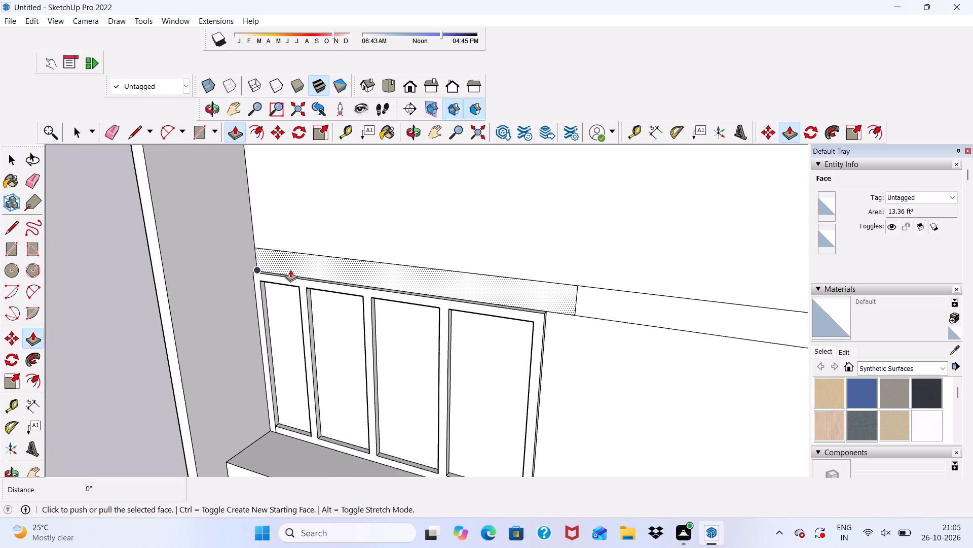
click(305, 258)
scroll(218, 297, down, 4)
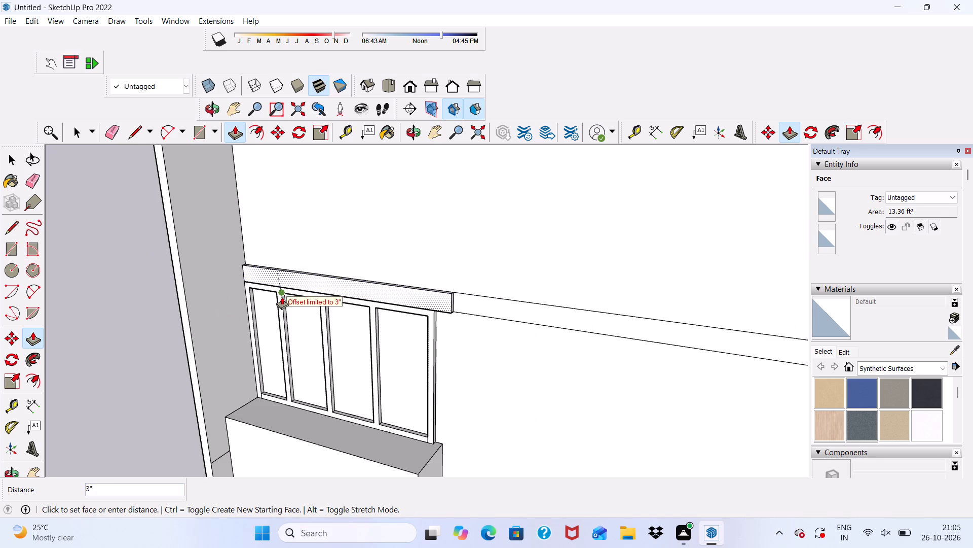
scroll(280, 297, down, 8)
scroll(240, 326, down, 3)
scroll(301, 357, up, 2)
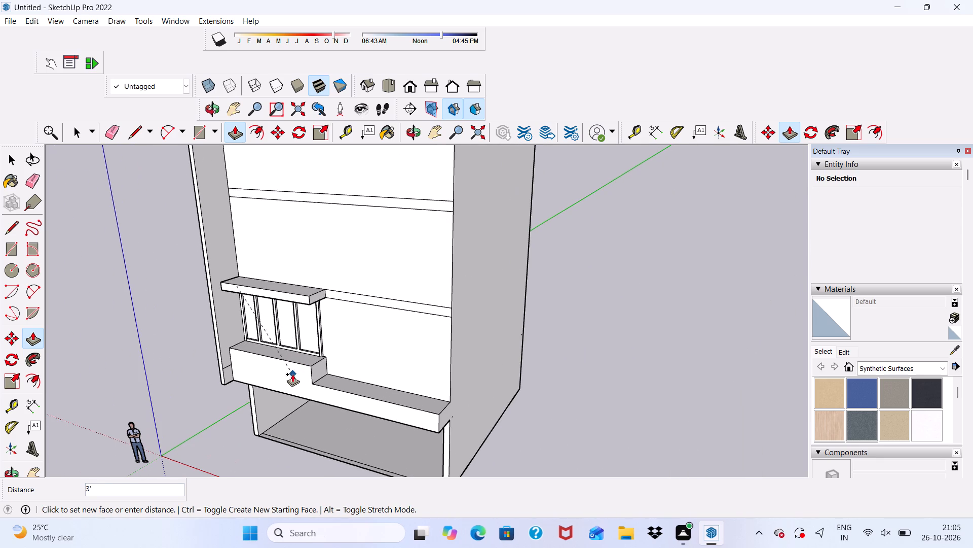
click(226, 345)
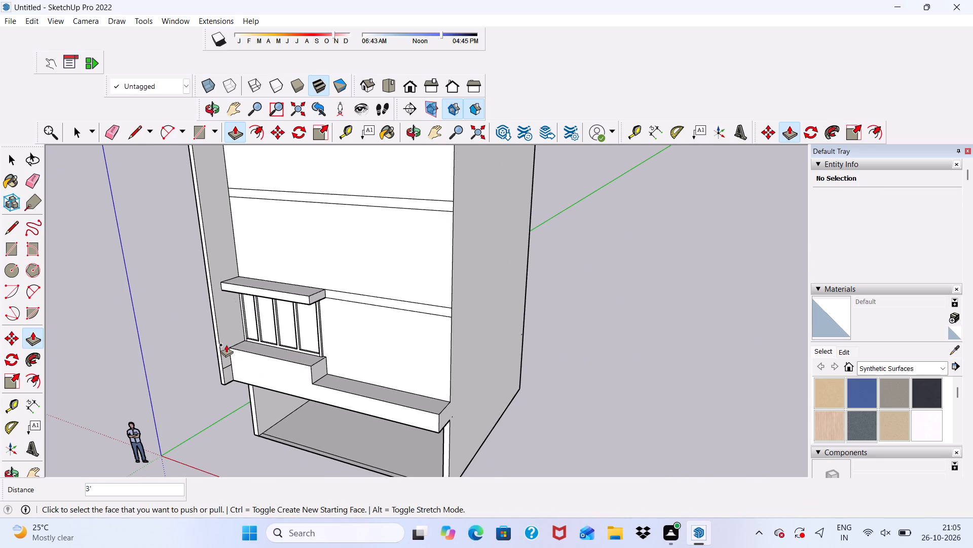
Examine the ledge above the window from above, below and the front against the stepped projection and the fin.
scroll(293, 330, up, 1)
middle_drag(293, 330, 239, 389)
scroll(271, 291, up, 4)
key(space)
middle_drag(294, 296, 294, 246)
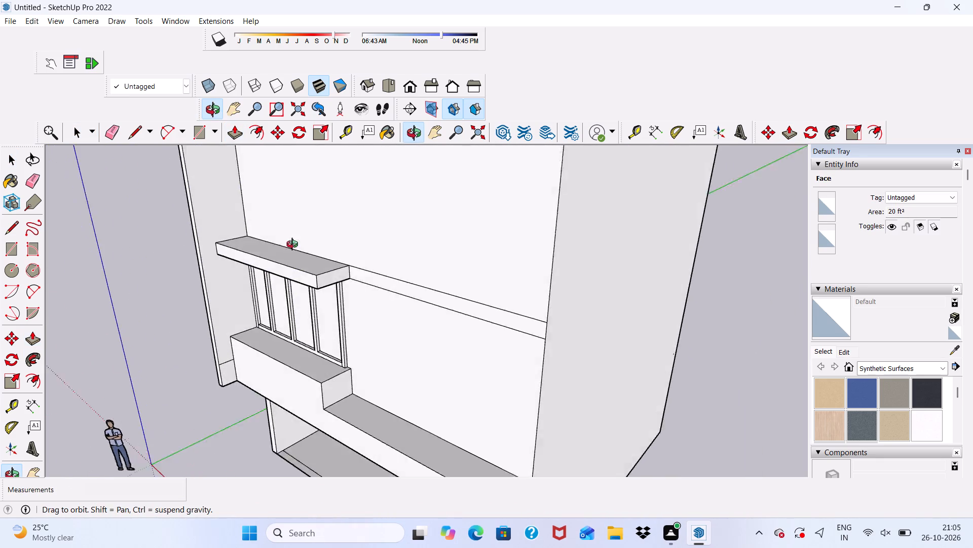
middle_drag(294, 246, 315, 220)
scroll(334, 210, up, 1)
scroll(329, 221, down, 3)
middle_drag(334, 272, 559, 182)
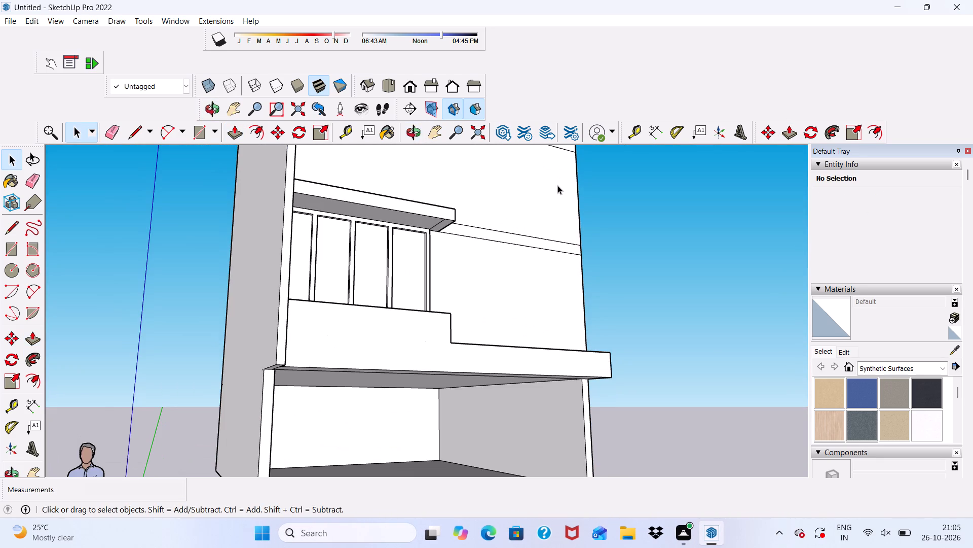
scroll(461, 187, up, 3)
scroll(461, 187, down, 3)
middle_drag(436, 215, 357, 220)
scroll(357, 220, up, 4)
Push/Pull the front face of the ledge above the window further outward, to a total projection of about 3' 9 1/2".
click(352, 211)
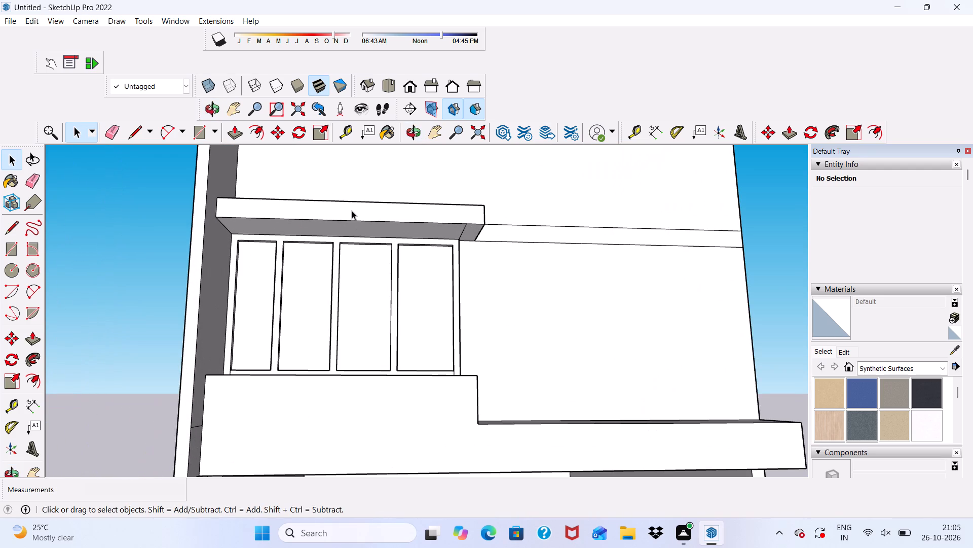
scroll(351, 210, down, 1)
middle_drag(351, 210, 247, 349)
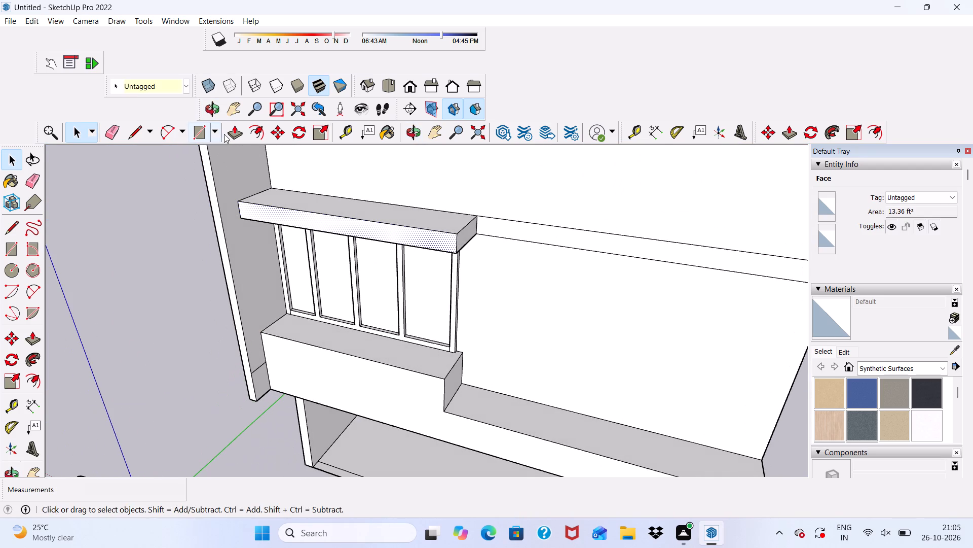
click(233, 130)
scroll(269, 238, up, 1)
click(266, 205)
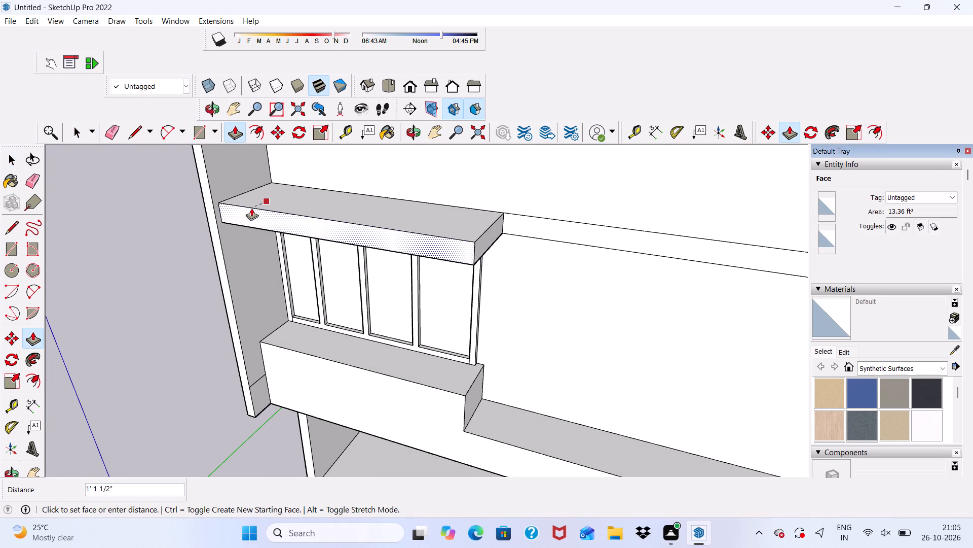
click(255, 205)
scroll(242, 206, down, 6)
middle_drag(338, 269, 462, 142)
key(space)
Erase the stray edge on the underside of the ledge near its free end.
scroll(421, 210, up, 3)
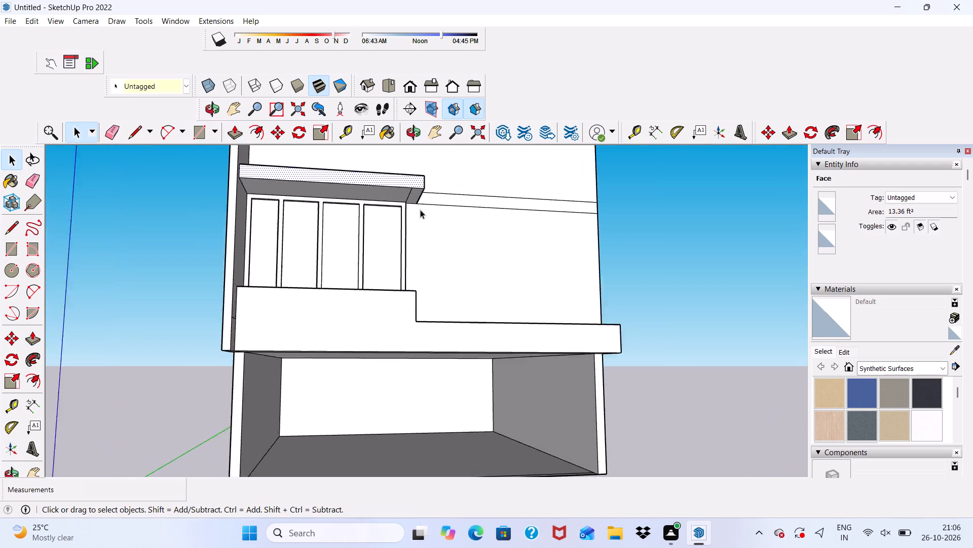
scroll(420, 210, up, 2)
click(111, 126)
scroll(482, 211, up, 4)
scroll(386, 189, up, 1)
drag(344, 179, 357, 177)
scroll(362, 202, down, 11)
middle_drag(454, 278, 459, 368)
scroll(454, 360, up, 1)
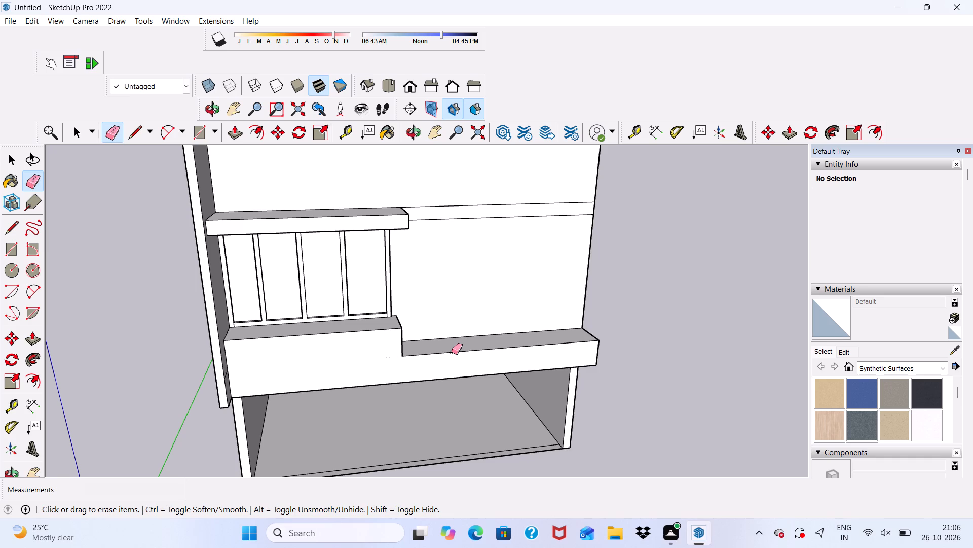
key(space)
Draw a rectangle about 13' 7 5/8" by 1' on the second floor band above the window, starting at the fin-side corner.
scroll(426, 256, down, 12)
scroll(385, 217, up, 5)
scroll(385, 216, down, 3)
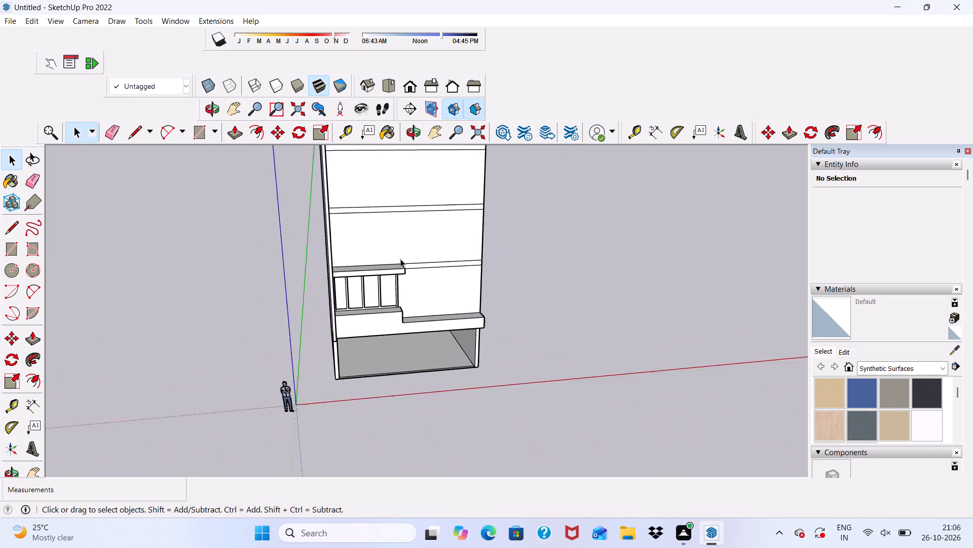
scroll(400, 259, down, 1)
middle_drag(409, 285, 399, 206)
scroll(399, 206, up, 8)
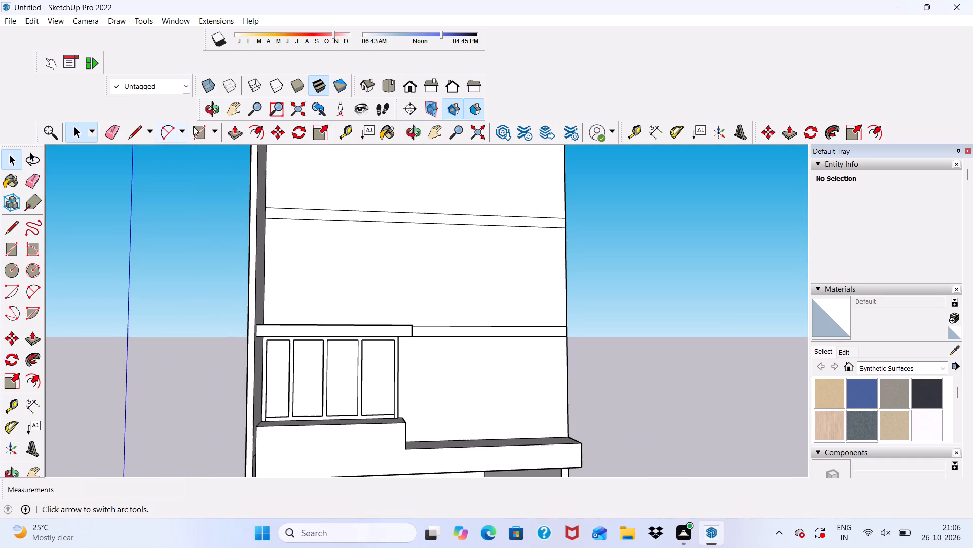
click(193, 126)
scroll(224, 174, up, 8)
click(288, 246)
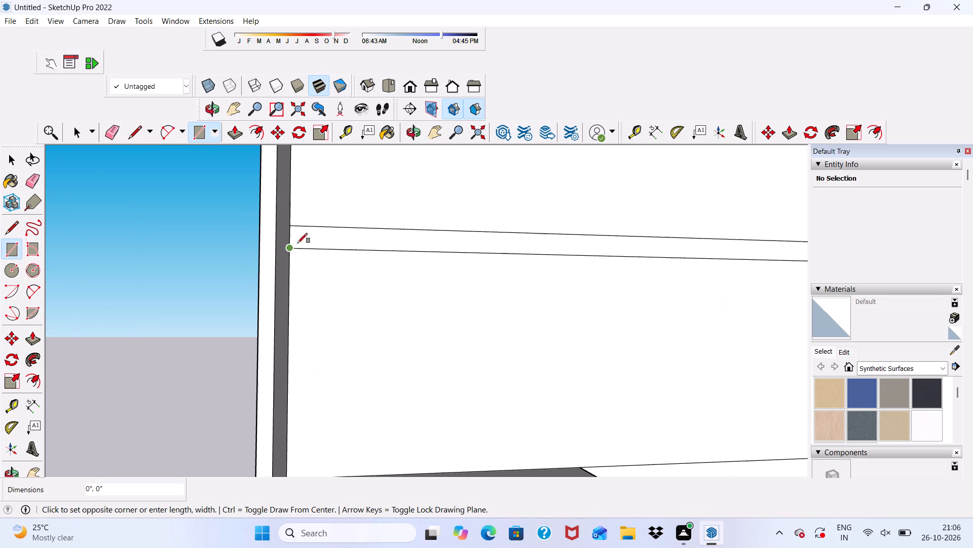
scroll(330, 242, down, 5)
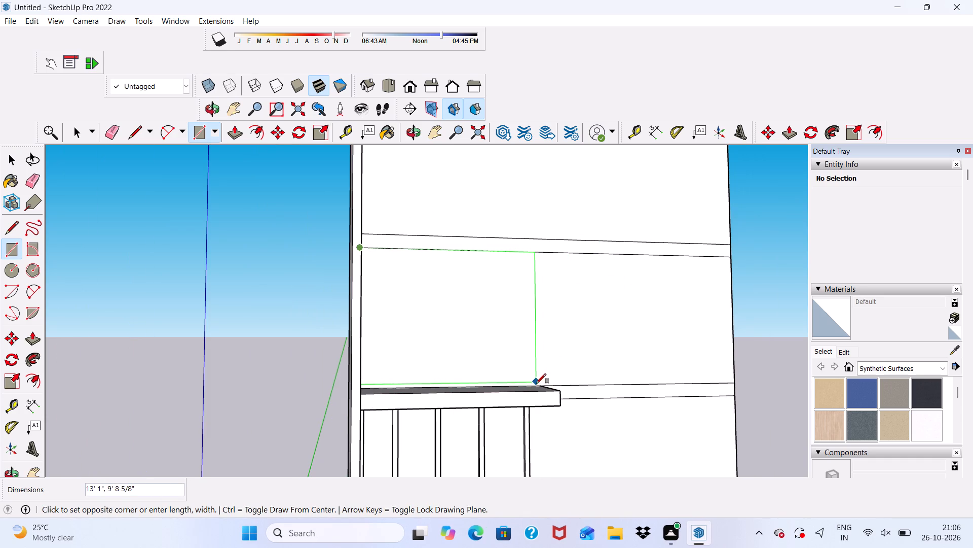
click(541, 238)
scroll(539, 242, down, 6)
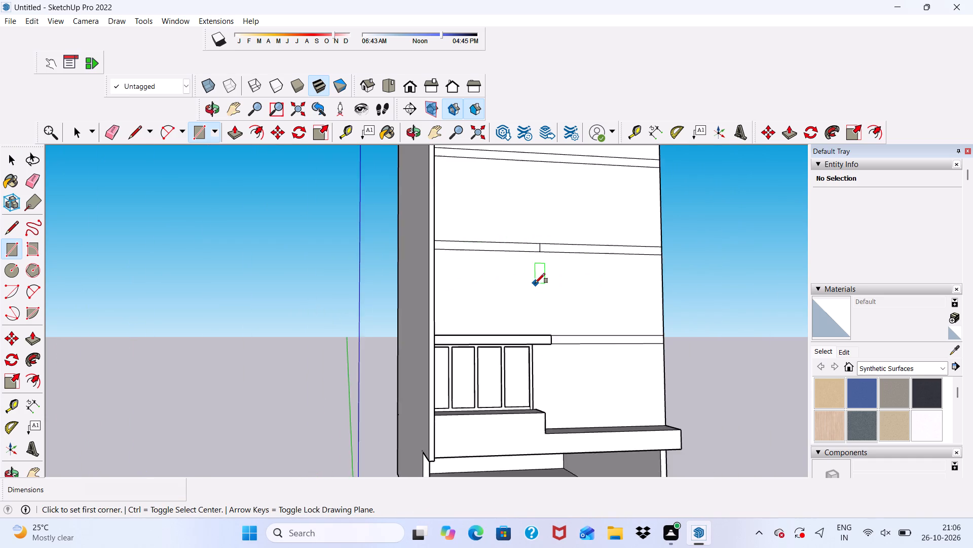
scroll(535, 283, down, 4)
key(space)
Push/Pull the second band's rectangle outward 3' 9 1/2", matching the front edge of the ledge below.
scroll(635, 254, up, 1)
middle_drag(635, 254, 554, 301)
scroll(546, 298, down, 4)
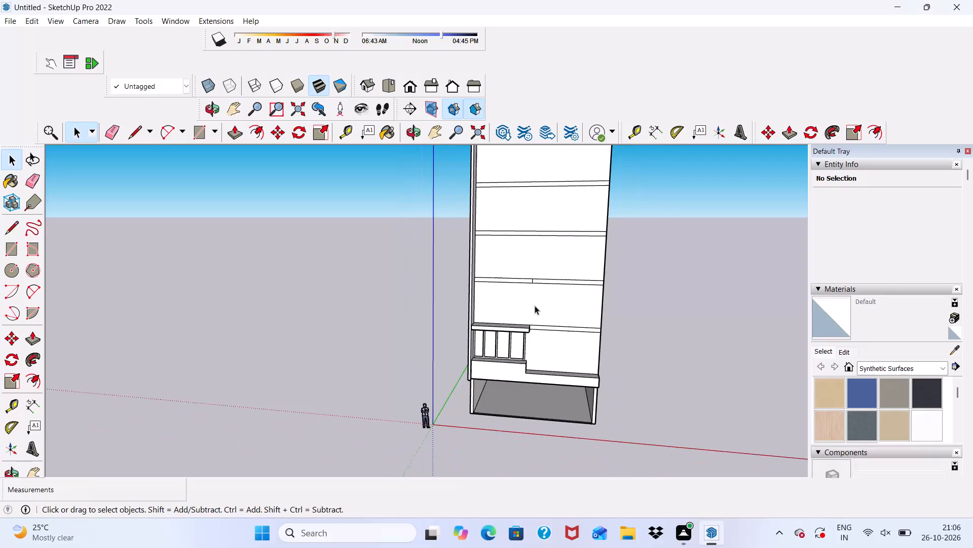
scroll(508, 274, up, 9)
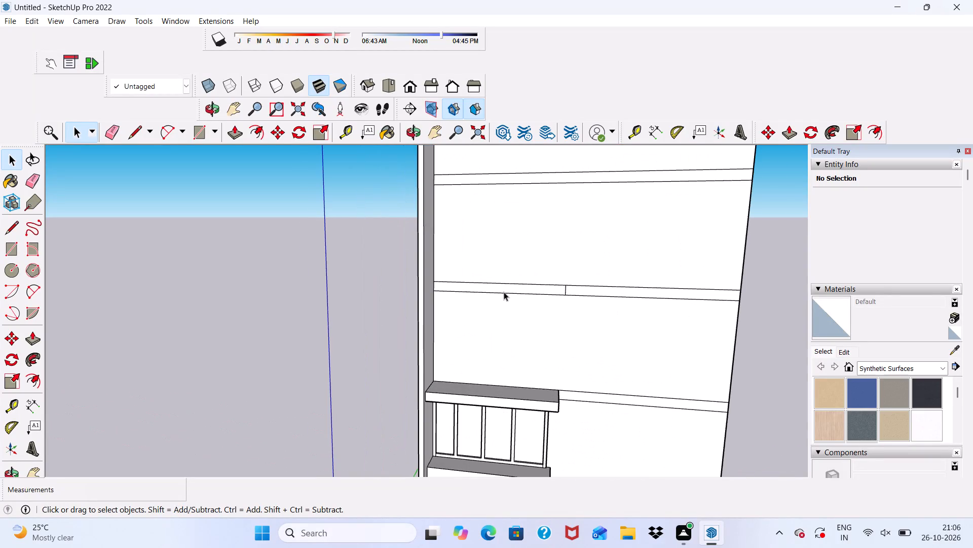
click(504, 292)
click(234, 130)
scroll(548, 273, up, 1)
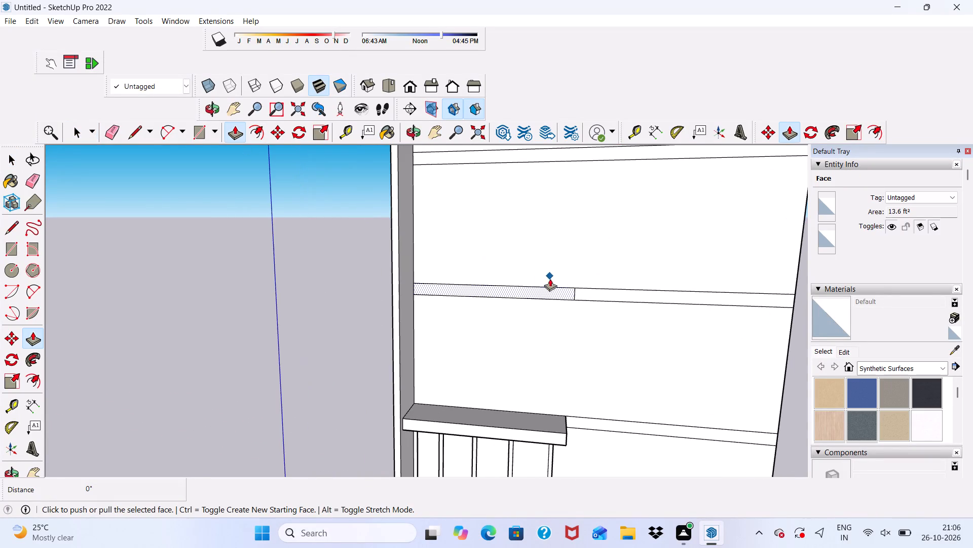
click(548, 289)
scroll(506, 333, down, 4)
scroll(529, 406, up, 3)
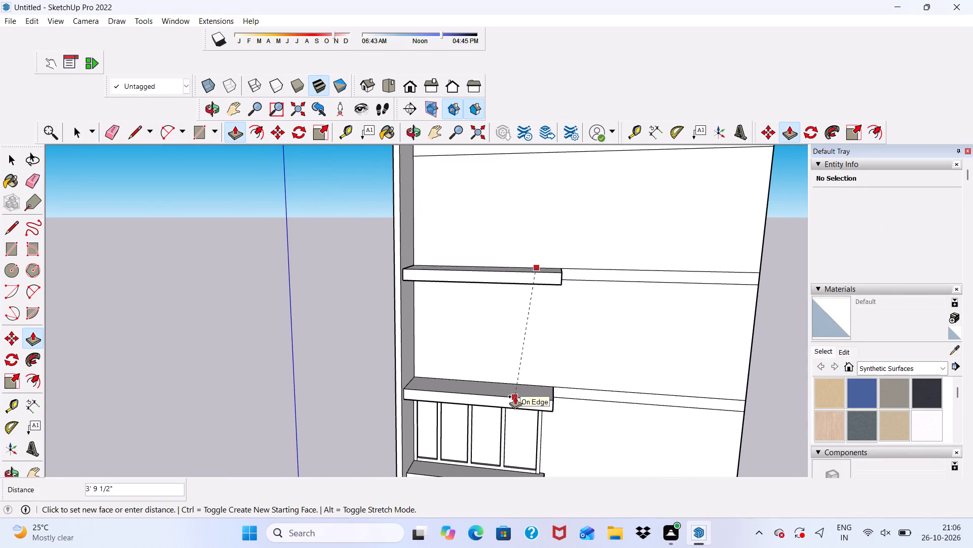
click(515, 396)
Examine the two ledges and the remaining floor bands of the facade from several angles.
scroll(512, 395, down, 5)
middle_drag(512, 395, 373, 323)
scroll(534, 312, up, 1)
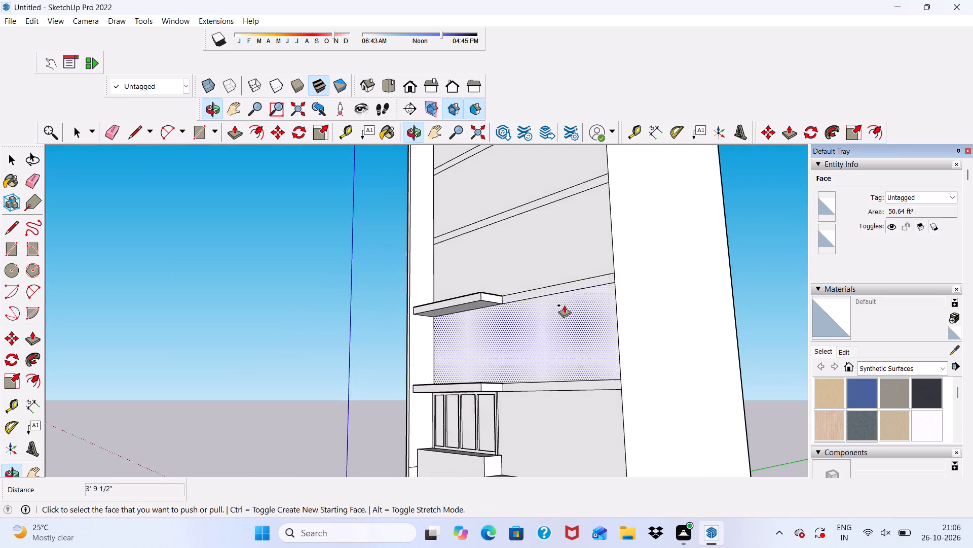
scroll(564, 305, up, 1)
scroll(564, 315, down, 4)
middle_drag(581, 402, 799, 387)
scroll(799, 387, down, 4)
scroll(525, 401, up, 1)
middle_drag(525, 401, 525, 401)
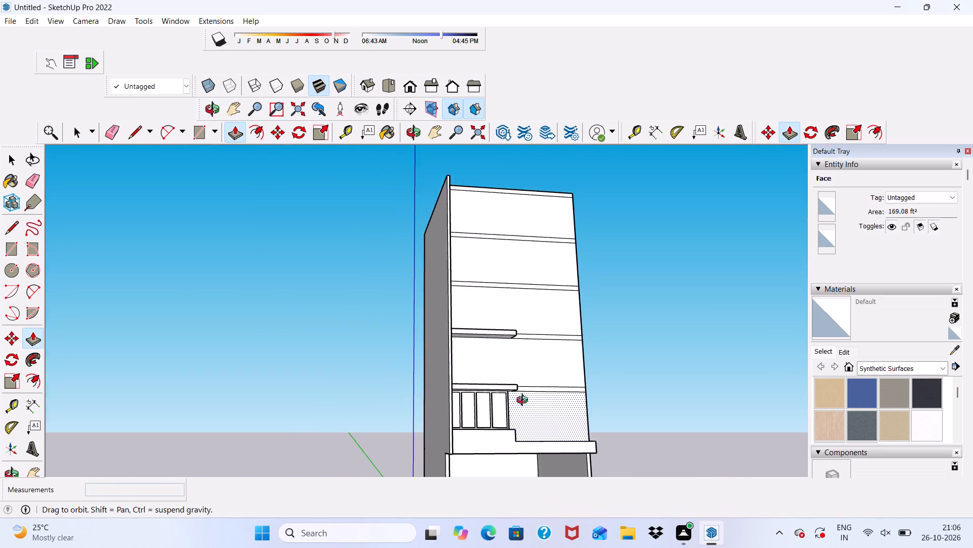
middle_drag(525, 401, 453, 449)
scroll(468, 284, up, 2)
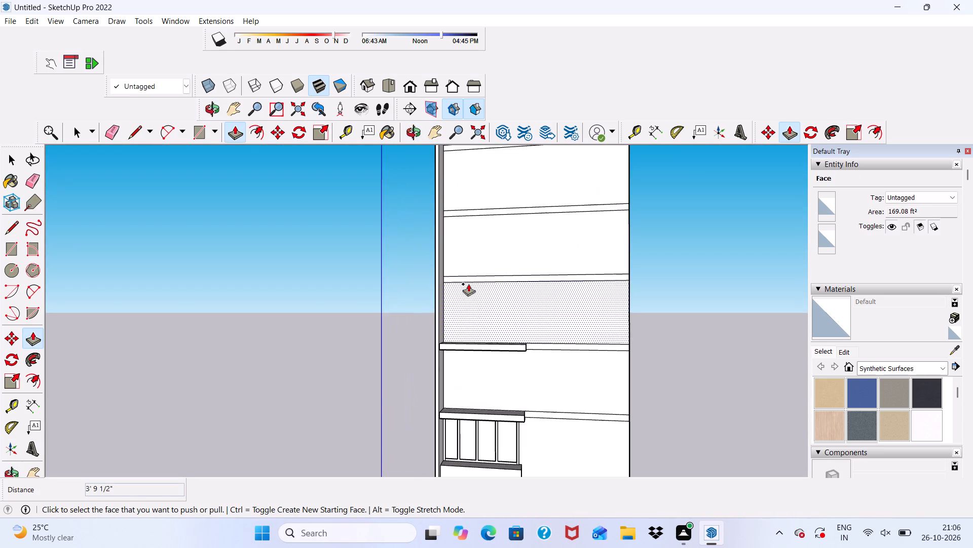
key(space)
scroll(468, 284, down, 8)
scroll(429, 281, up, 5)
scroll(434, 277, down, 2)
scroll(480, 293, up, 2)
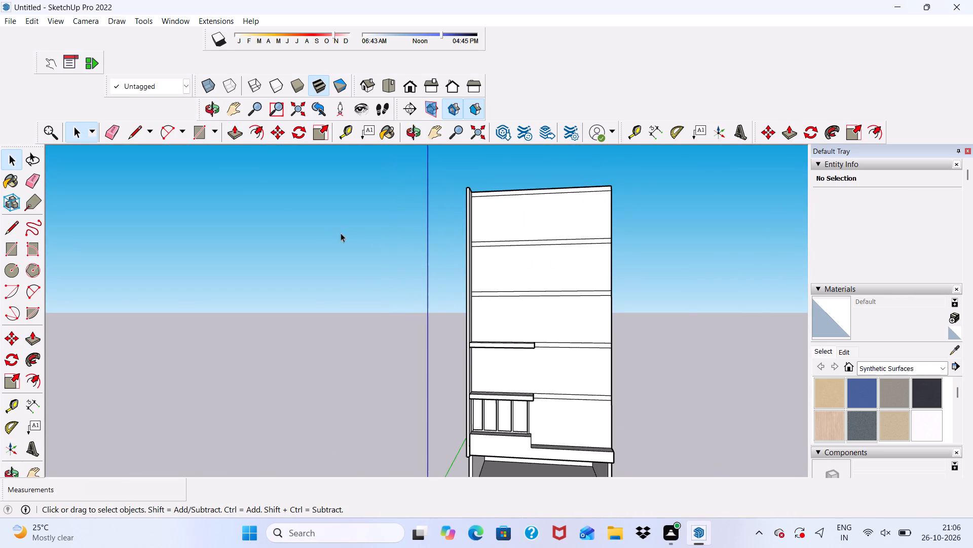
Draw a rectangle about 13' 7" by 1' on the third floor band above the window, ending in line with the ledge below.
click(197, 129)
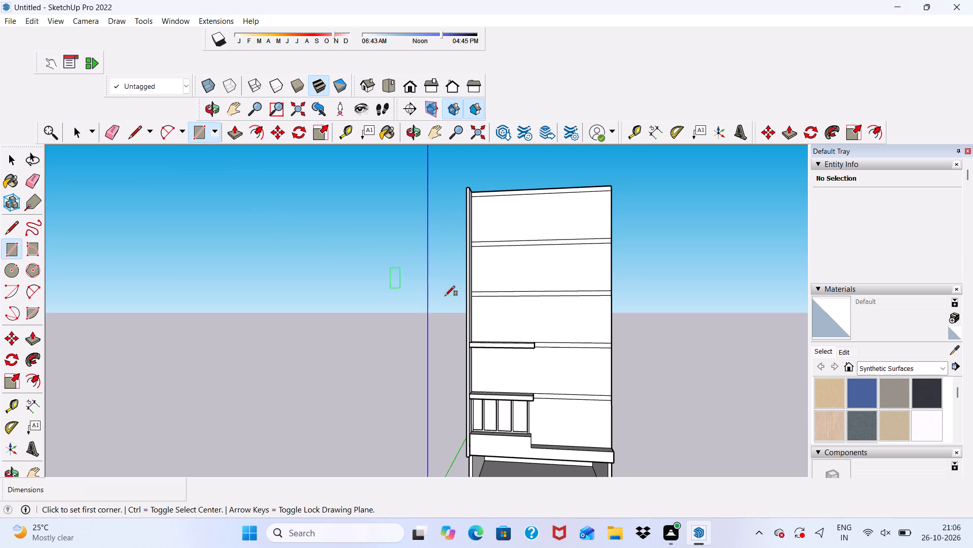
scroll(448, 296, up, 8)
scroll(484, 283, down, 4)
scroll(484, 283, up, 11)
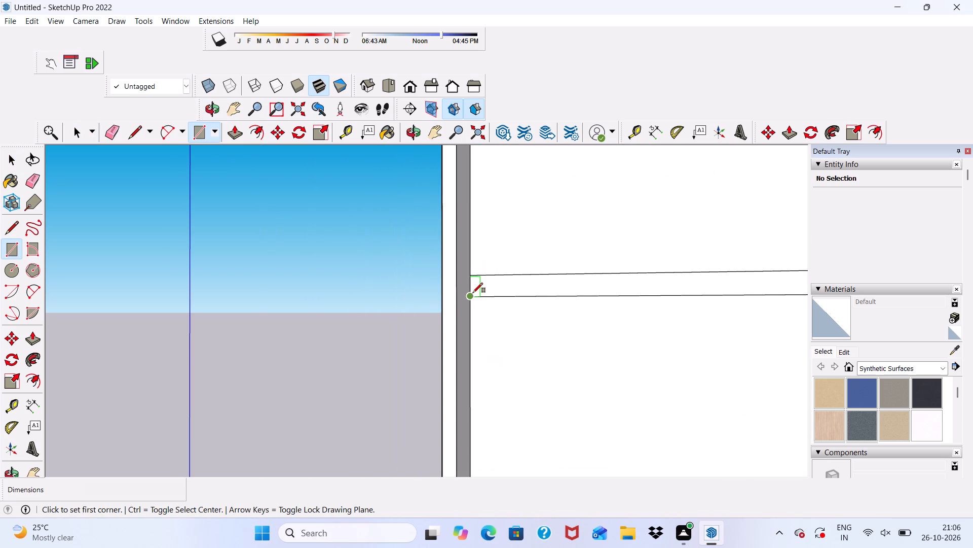
click(473, 293)
scroll(475, 272, down, 9)
scroll(673, 285, up, 2)
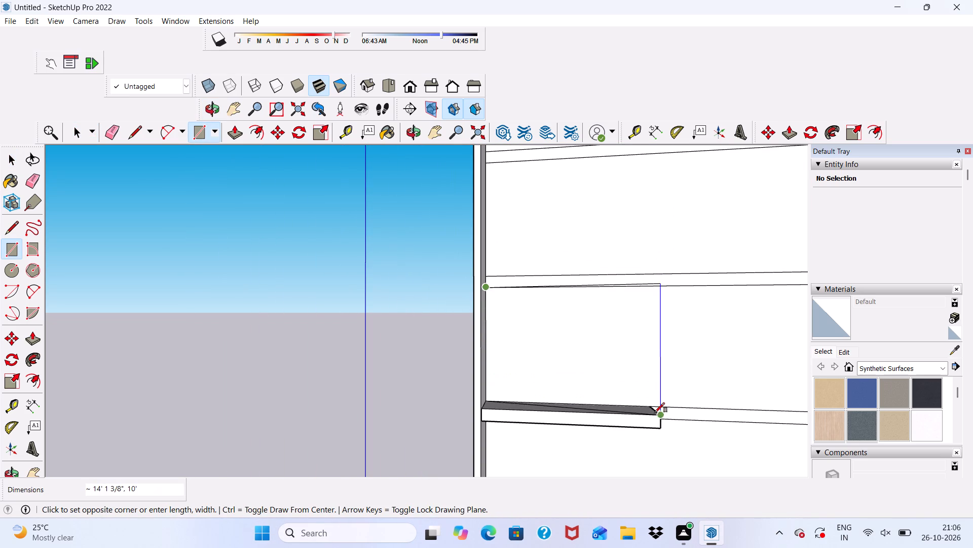
scroll(647, 270, up, 2)
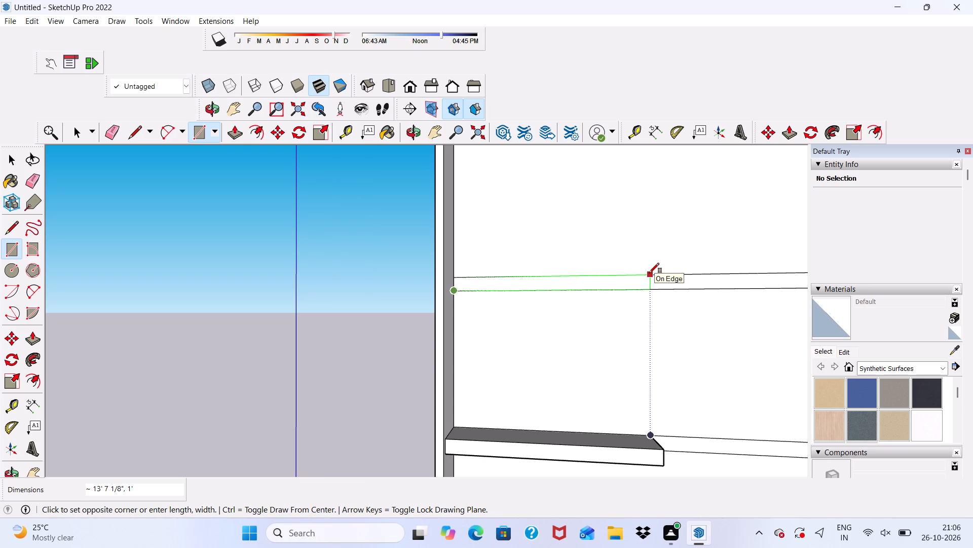
click(649, 273)
Draw a rectangle about 13' 7" long over the fourth floor band's full height, ending in line with the rectangle below.
scroll(646, 295, down, 5)
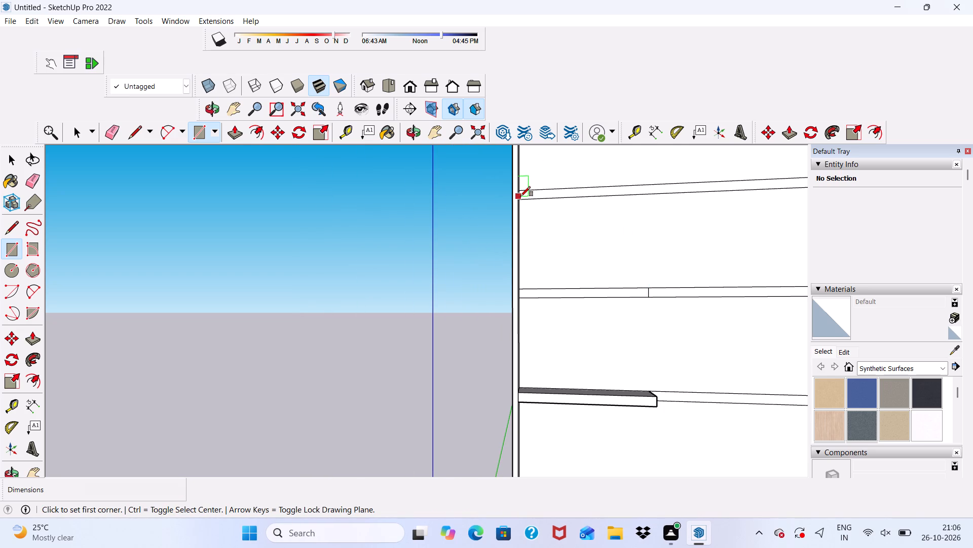
scroll(520, 201, up, 13)
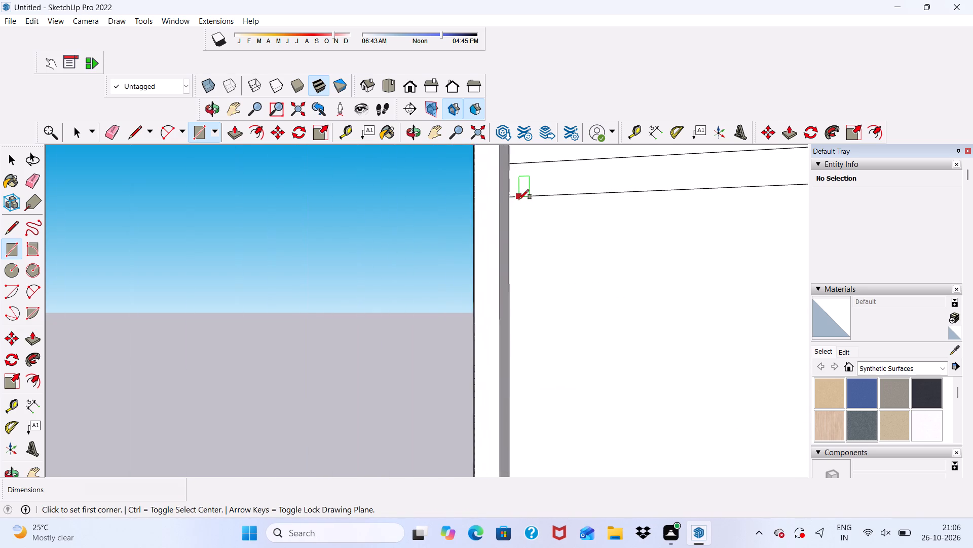
scroll(519, 199, up, 1)
click(511, 200)
scroll(510, 189, down, 13)
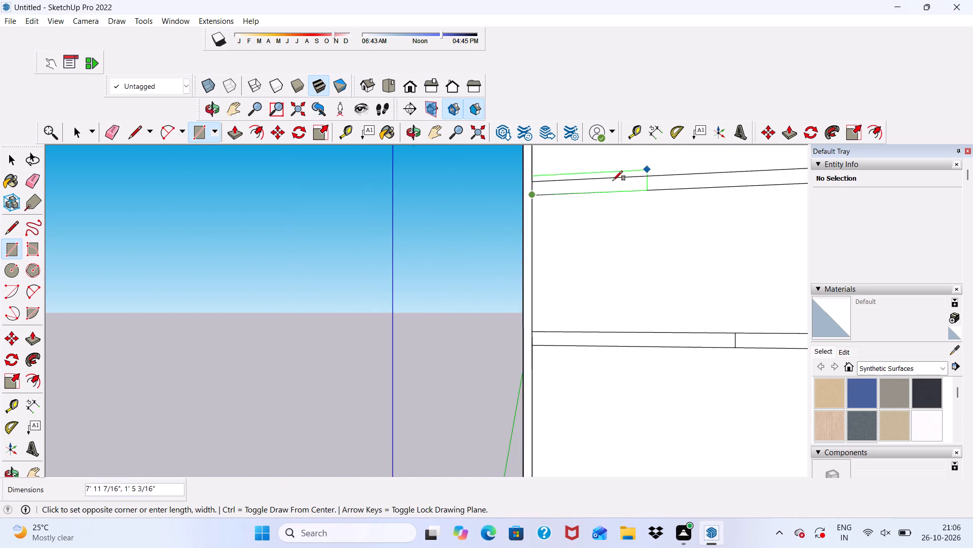
scroll(613, 181, down, 3)
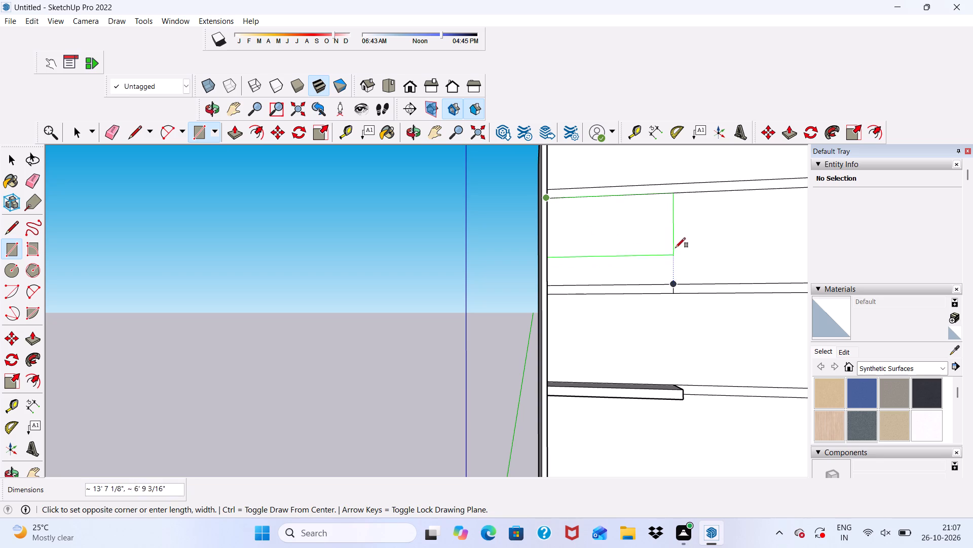
scroll(669, 185, up, 3)
click(669, 185)
Draw a rectangle about 13' 7" by 1' on the topmost floor band at roof level, ending in line with the rectangles below.
scroll(669, 207, down, 15)
scroll(642, 208, up, 9)
middle_drag(649, 275, 651, 282)
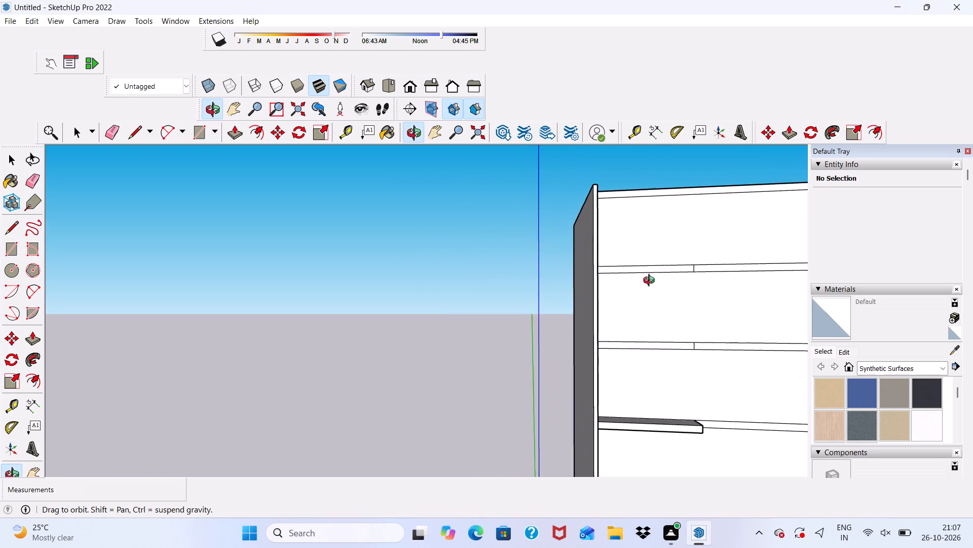
middle_drag(651, 282, 605, 300)
scroll(638, 184, up, 11)
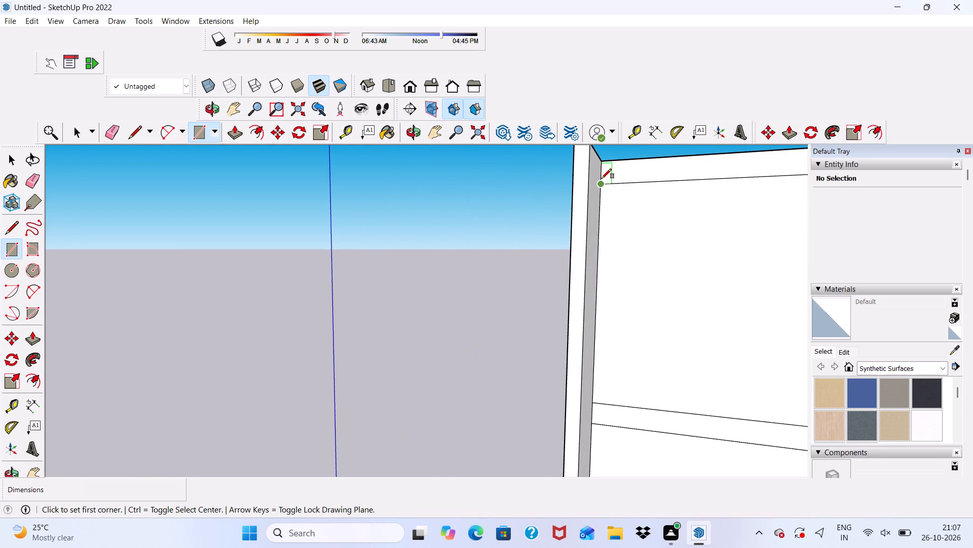
click(602, 182)
scroll(602, 182, down, 10)
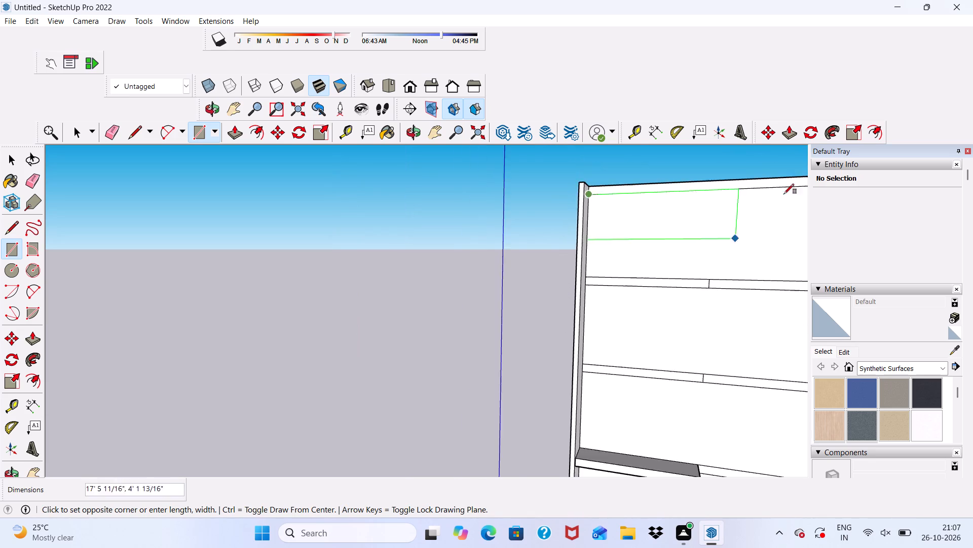
scroll(784, 194, down, 4)
scroll(733, 272, up, 4)
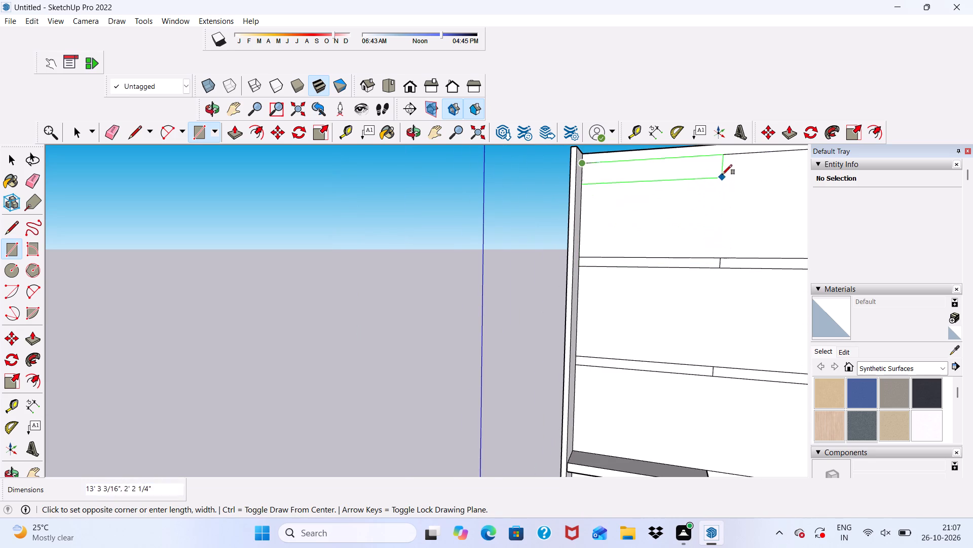
scroll(725, 157, down, 8)
scroll(726, 159, up, 10)
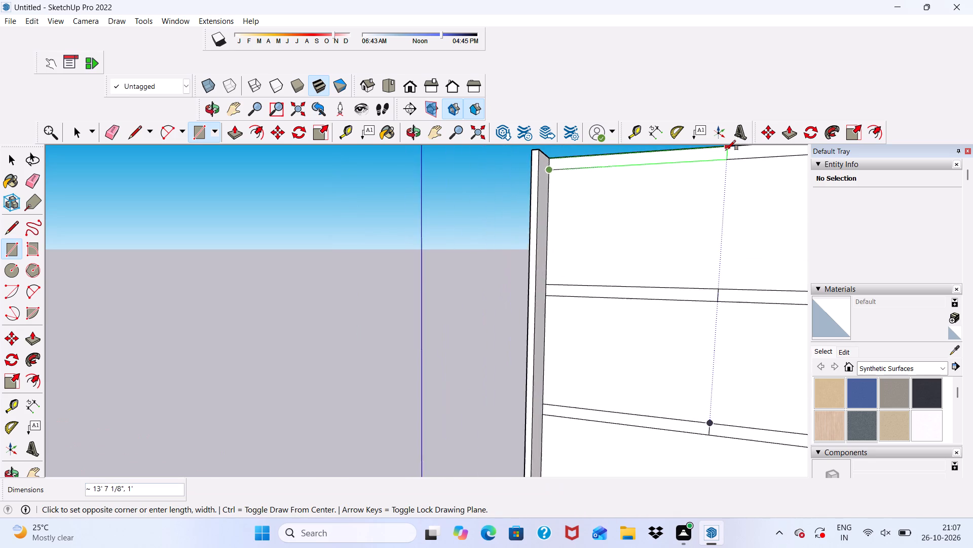
scroll(726, 150, up, 4)
scroll(726, 150, down, 4)
scroll(726, 205, down, 5)
scroll(725, 193, up, 1)
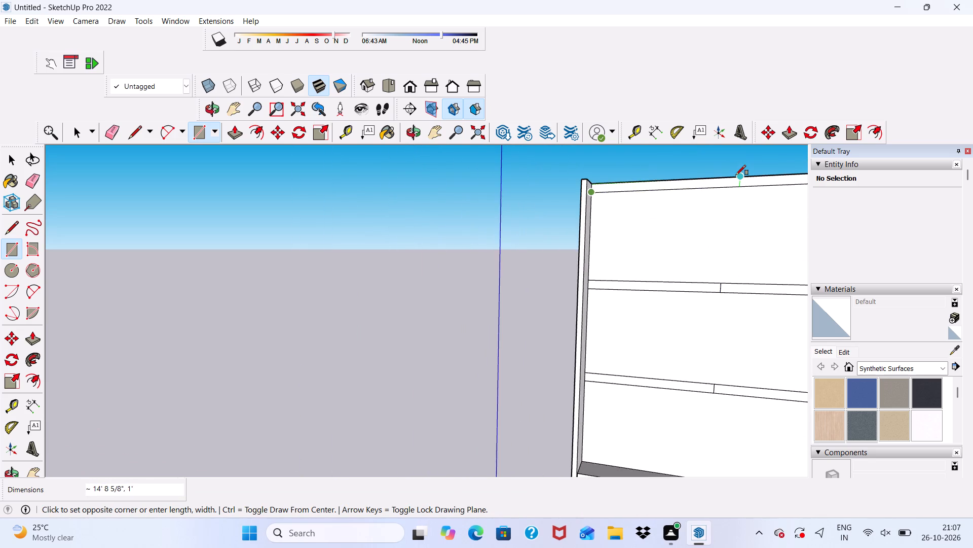
scroll(736, 175, up, 3)
click(726, 179)
scroll(645, 225, down, 7)
key(space)
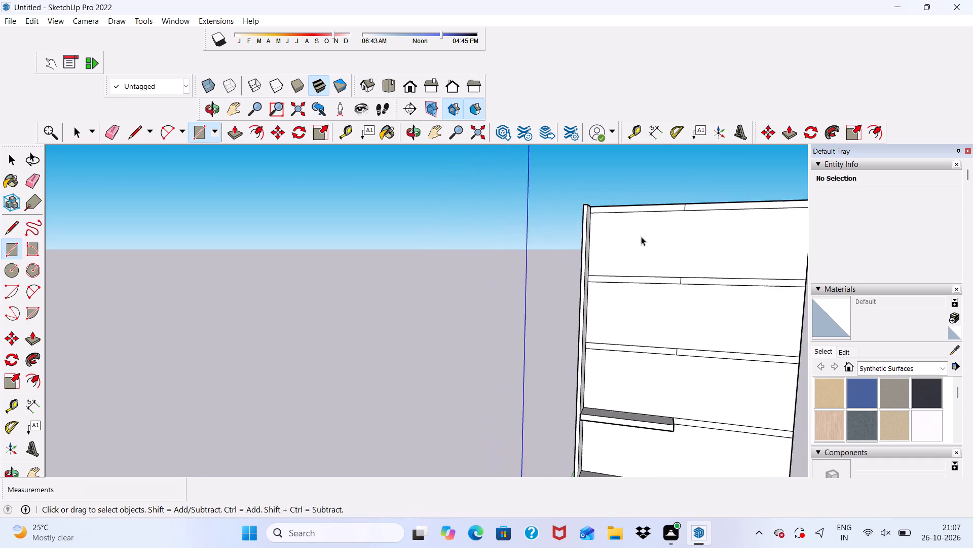
Examine the banded facade with its rectangles and ledges from several angles and in the standard front view.
middle_drag(641, 236, 696, 336)
scroll(693, 233, up, 9)
key(space)
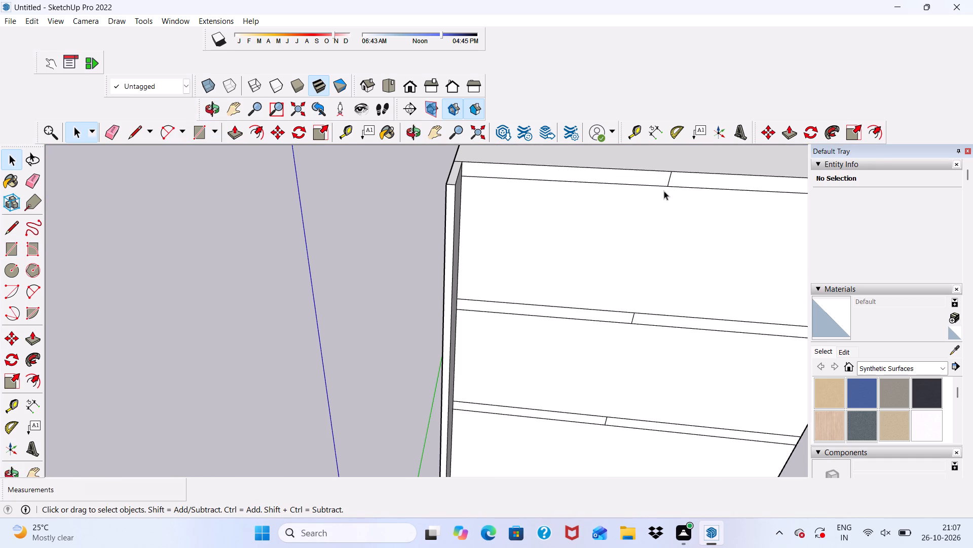
scroll(664, 191, up, 1)
scroll(580, 138, down, 5)
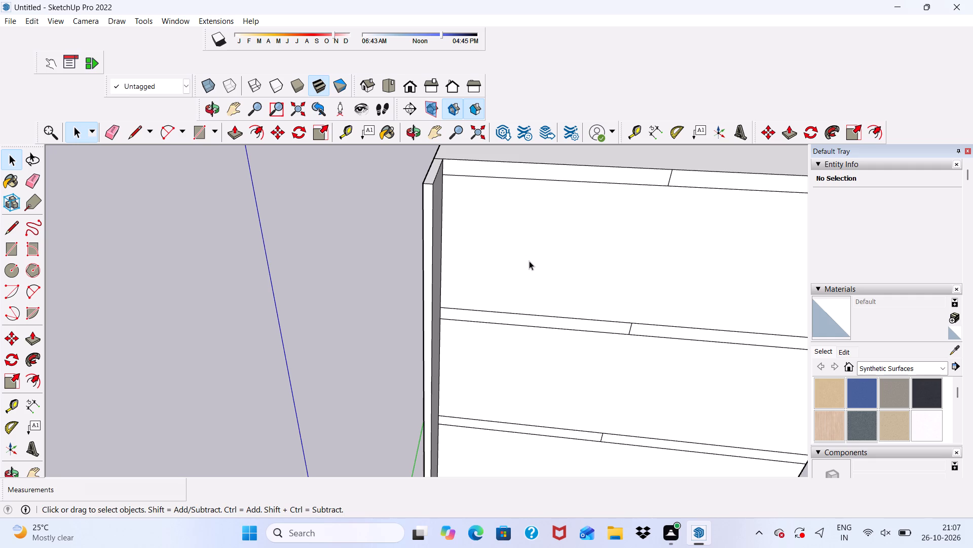
scroll(529, 261, down, 4)
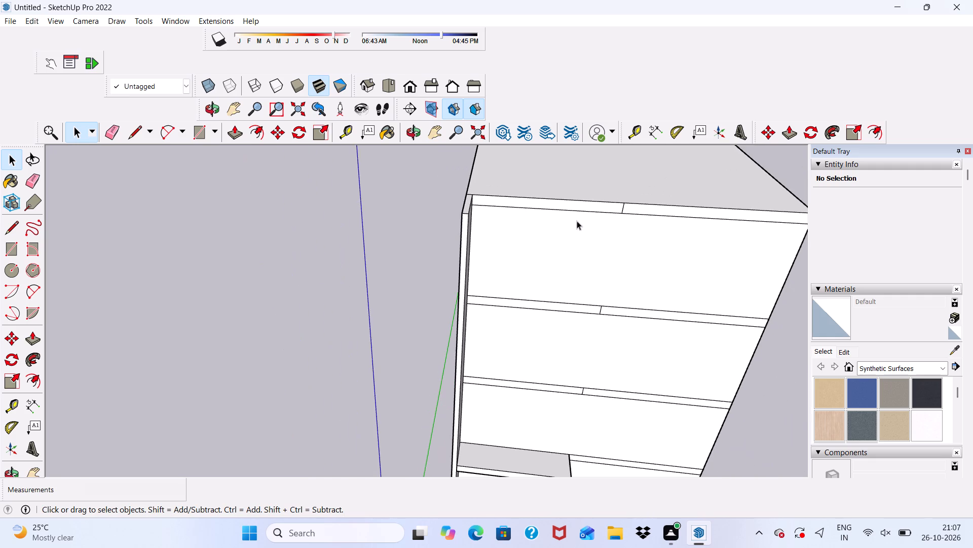
scroll(577, 221, up, 1)
middle_drag(577, 221, 474, 235)
scroll(564, 357, down, 2)
middle_drag(602, 376, 706, 265)
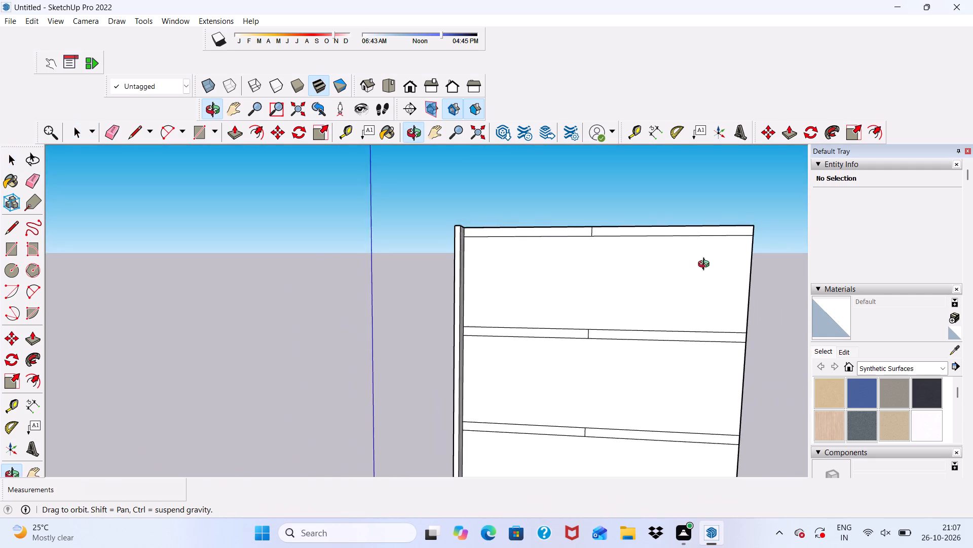
middle_drag(706, 265, 709, 283)
scroll(587, 306, down, 6)
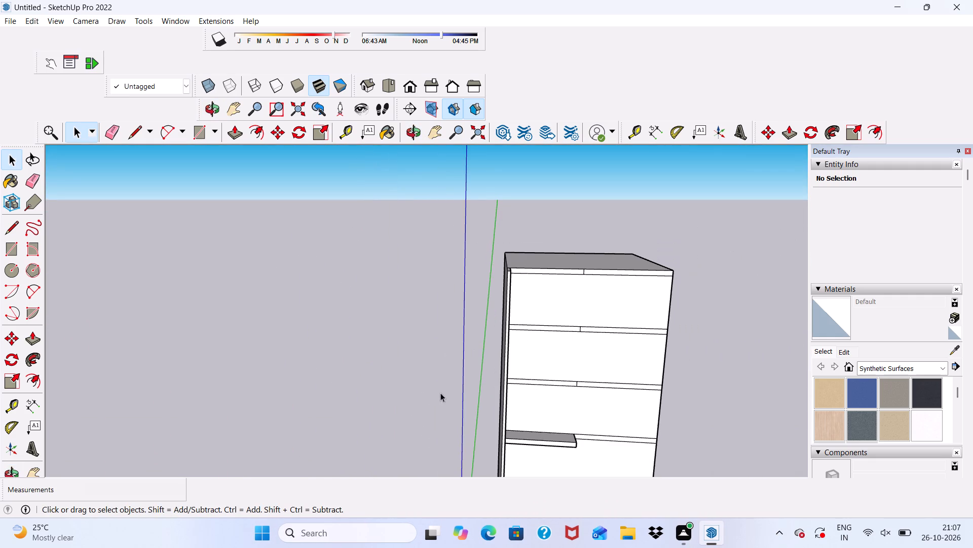
scroll(462, 358, down, 4)
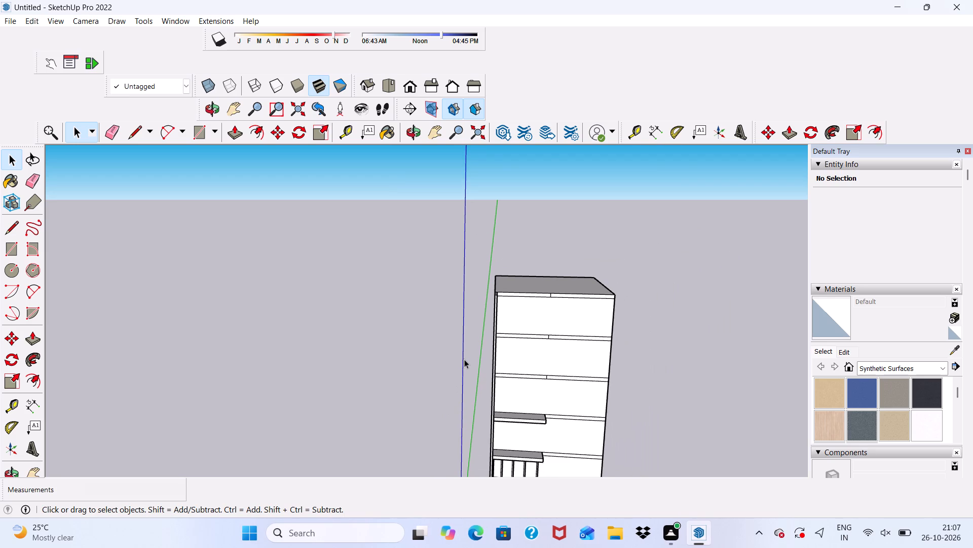
scroll(512, 358, down, 5)
middle_drag(516, 386, 516, 387)
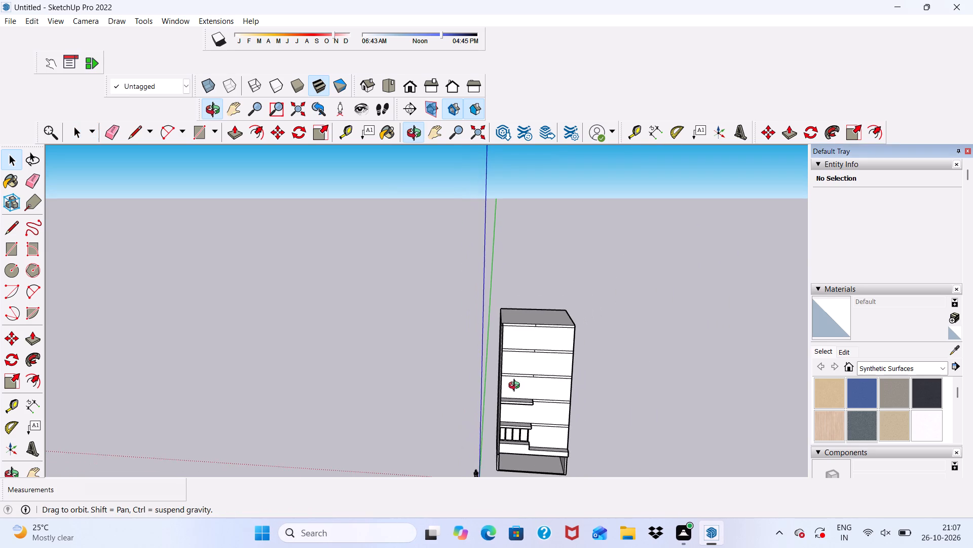
middle_drag(516, 387, 510, 313)
scroll(506, 391, up, 7)
scroll(506, 391, down, 4)
middle_drag(506, 392, 492, 380)
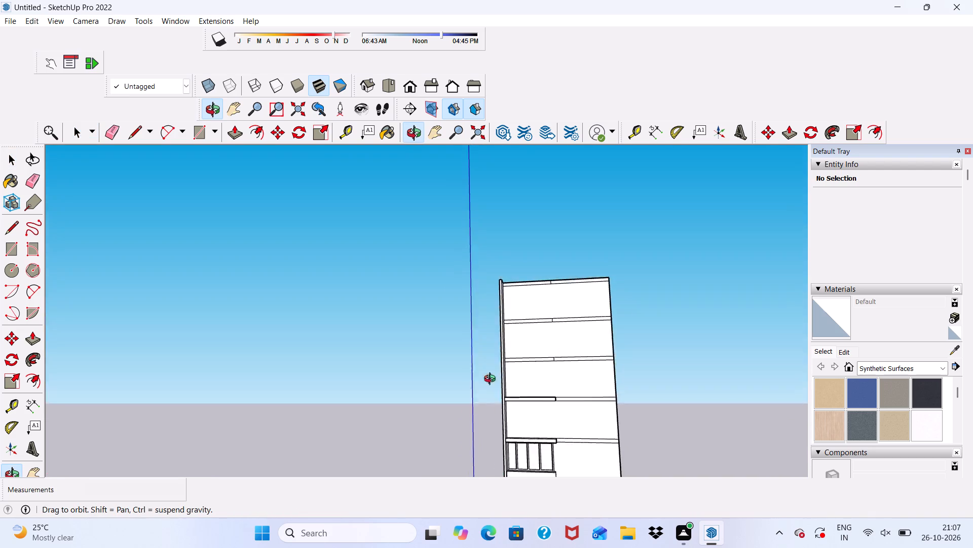
middle_drag(492, 380, 521, 367)
scroll(555, 366, down, 4)
scroll(536, 409, up, 4)
click(409, 90)
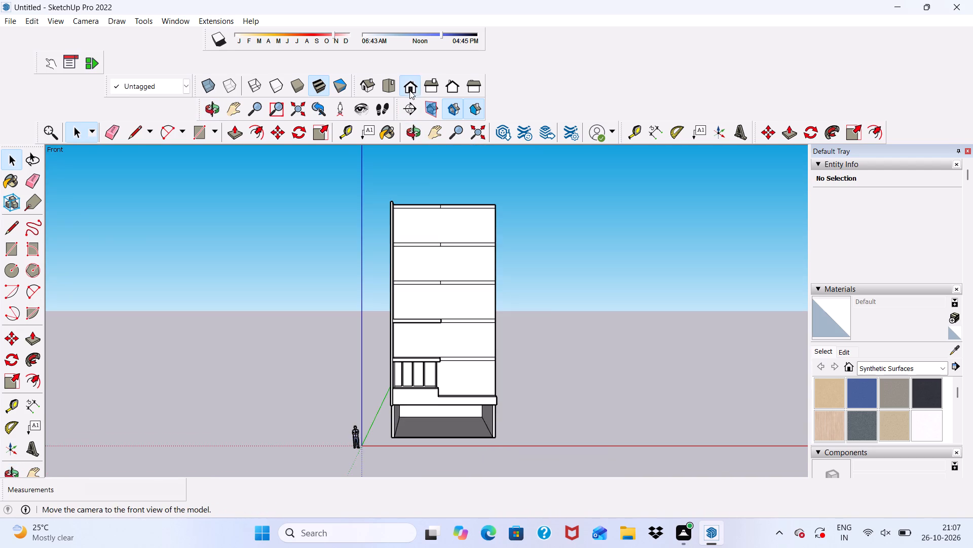
Push/Pull the third floor band's rectangle outward 3' 9 1/2", matching the front edge of the ledge below.
scroll(530, 350, up, 1)
scroll(437, 340, up, 1)
middle_drag(437, 347, 442, 399)
scroll(402, 361, down, 1)
middle_drag(402, 361, 353, 333)
scroll(367, 290, up, 6)
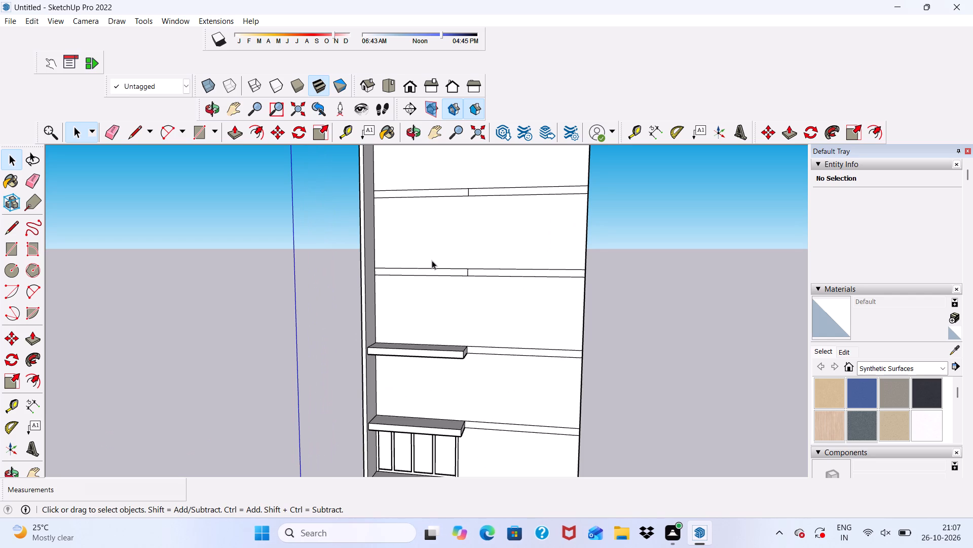
scroll(432, 260, up, 4)
scroll(432, 294, down, 1)
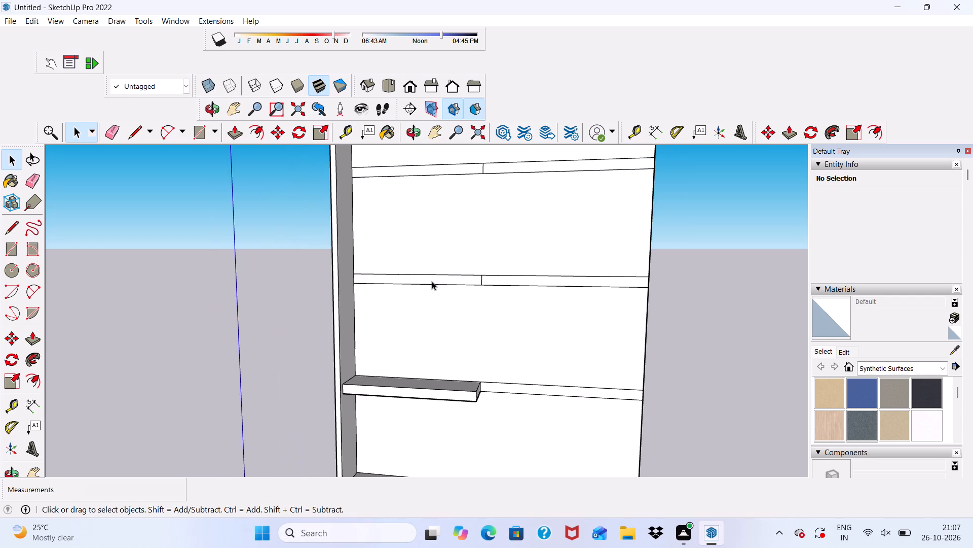
click(432, 281)
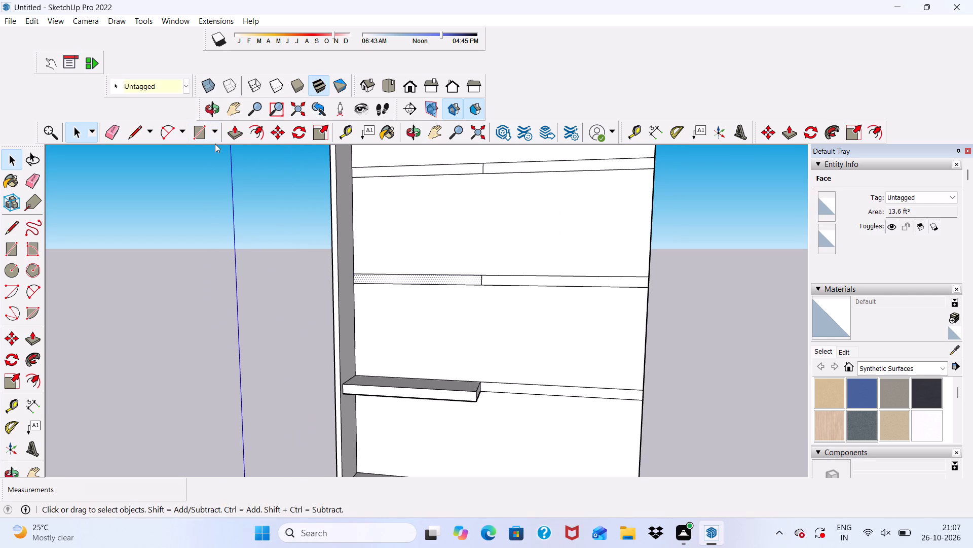
click(230, 138)
click(395, 274)
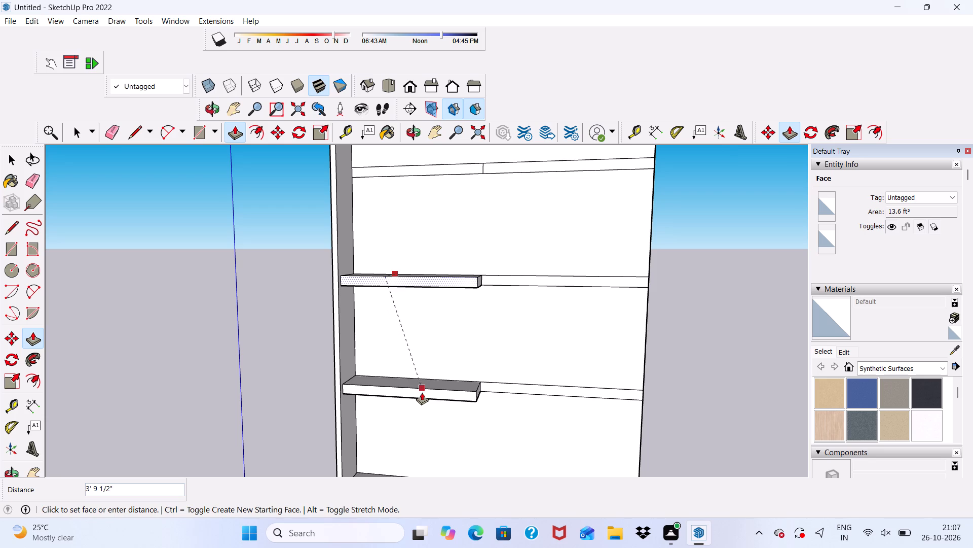
scroll(459, 398, up, 3)
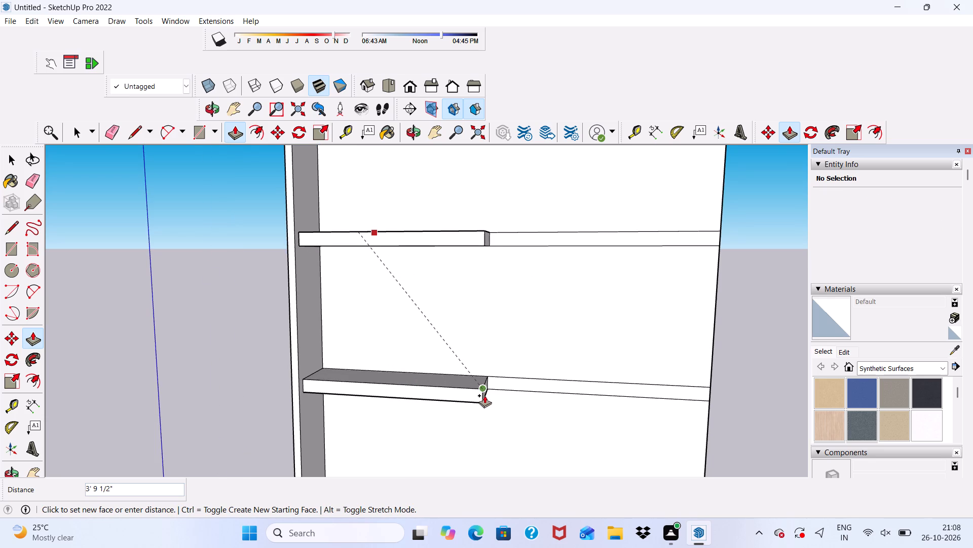
click(484, 395)
Push/Pull the fourth floor band's rectangle outward 3' 9 1/2", matching the front corner of the ledge below.
scroll(478, 393, down, 1)
middle_drag(478, 394, 373, 479)
scroll(365, 275, up, 1)
scroll(380, 209, down, 10)
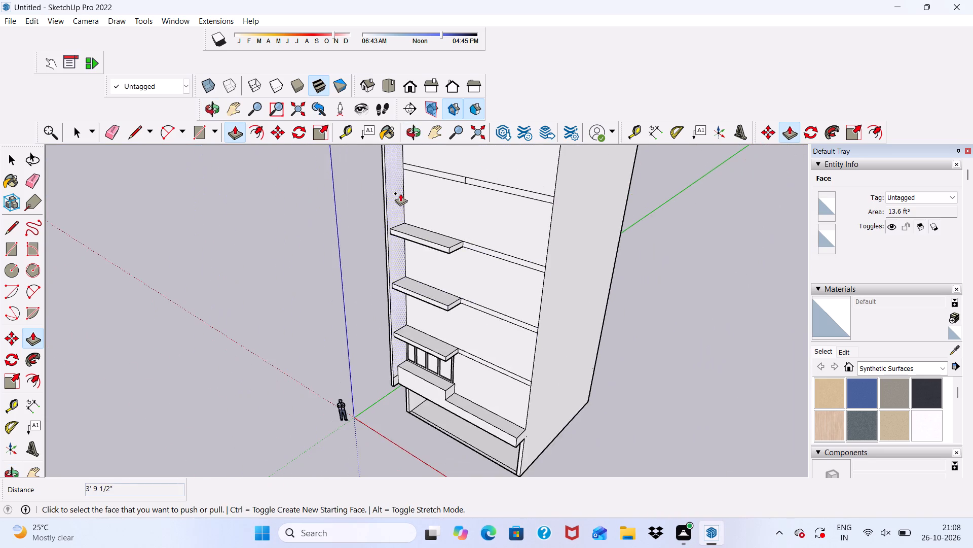
scroll(438, 168, up, 12)
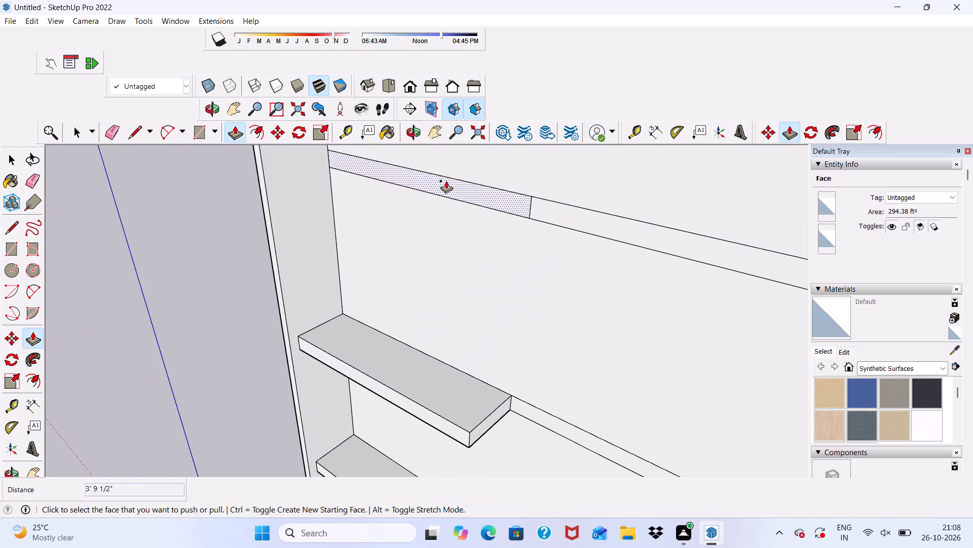
click(446, 181)
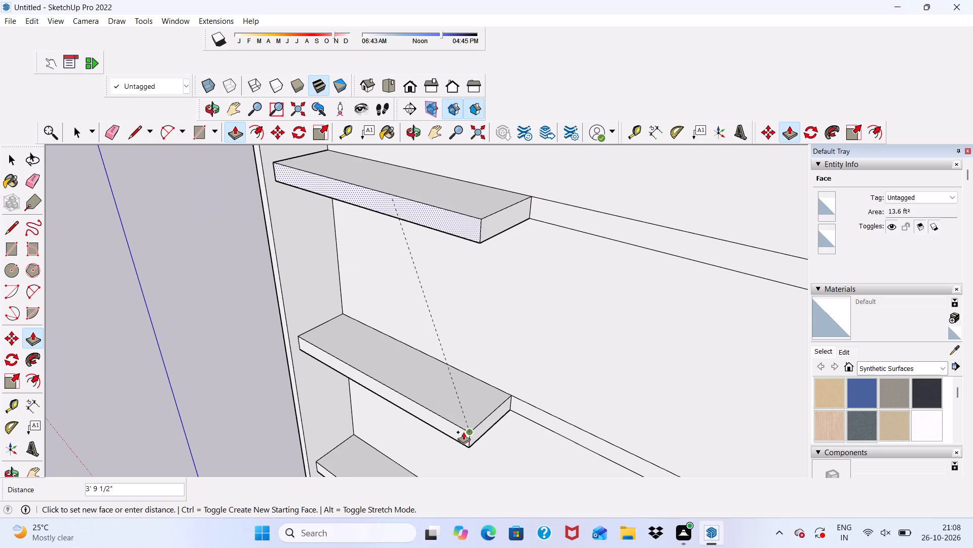
click(469, 428)
Push/Pull the roof-level band's rectangle outward 3' 9 1/2", matching the ledge below.
scroll(413, 272, down, 13)
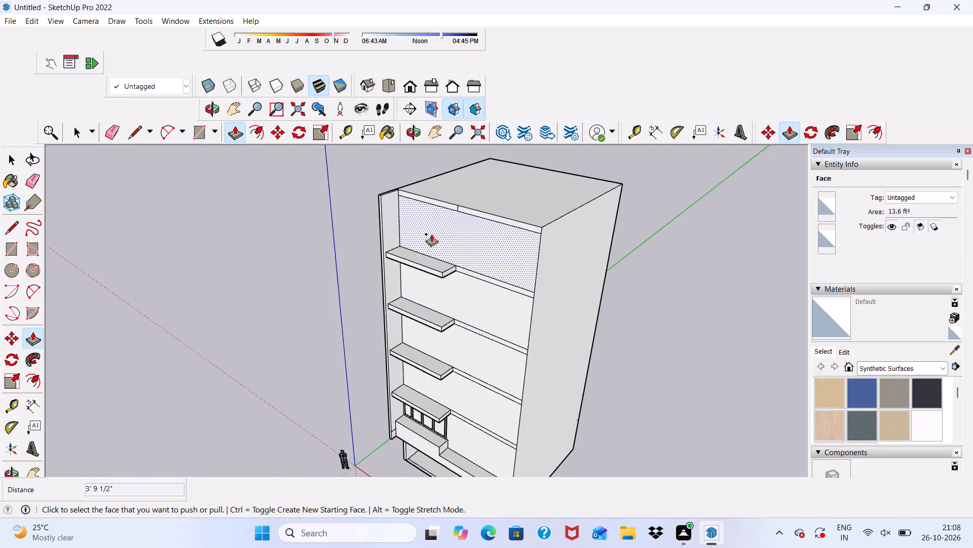
scroll(426, 204, up, 6)
click(428, 198)
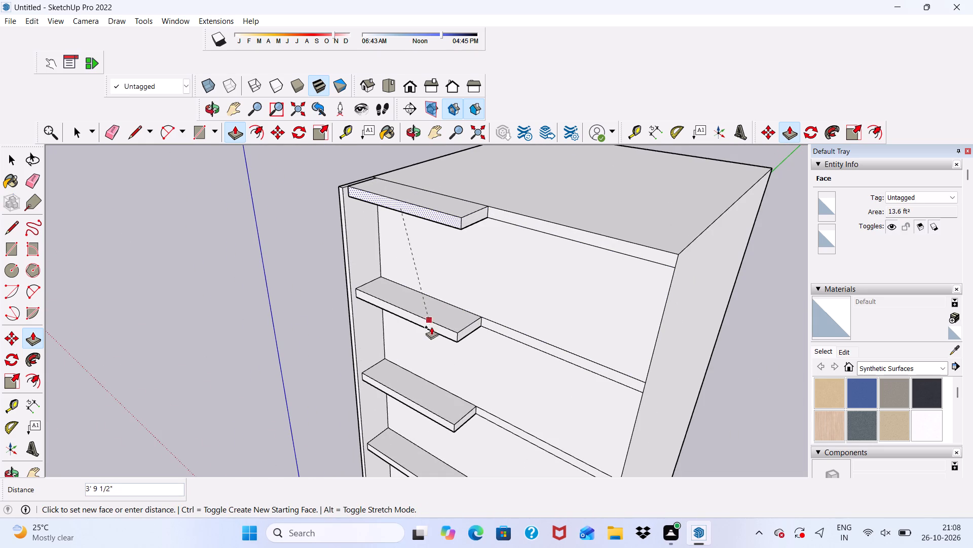
click(455, 336)
scroll(453, 263, down, 7)
middle_drag(477, 283, 552, 188)
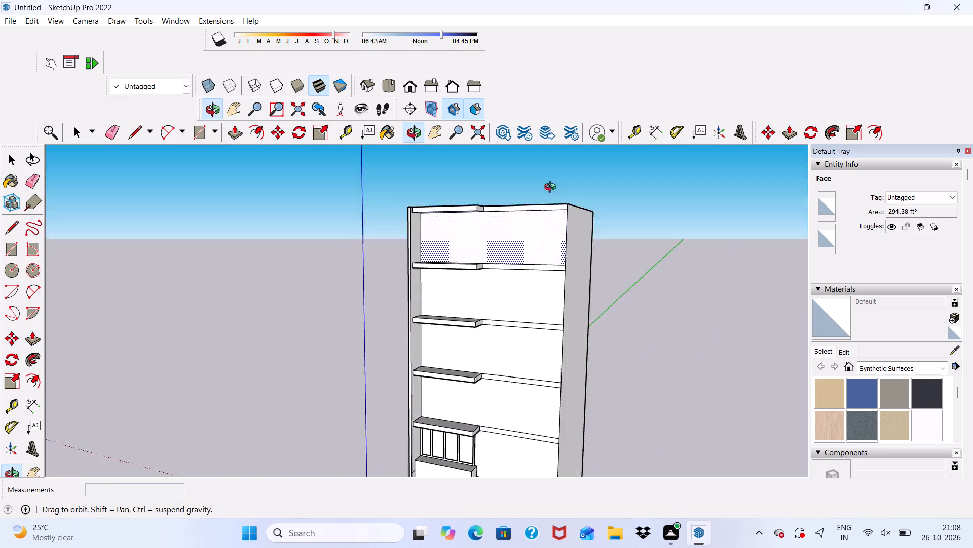
middle_drag(552, 188, 613, 157)
scroll(613, 157, down, 1)
scroll(607, 171, up, 1)
key(space)
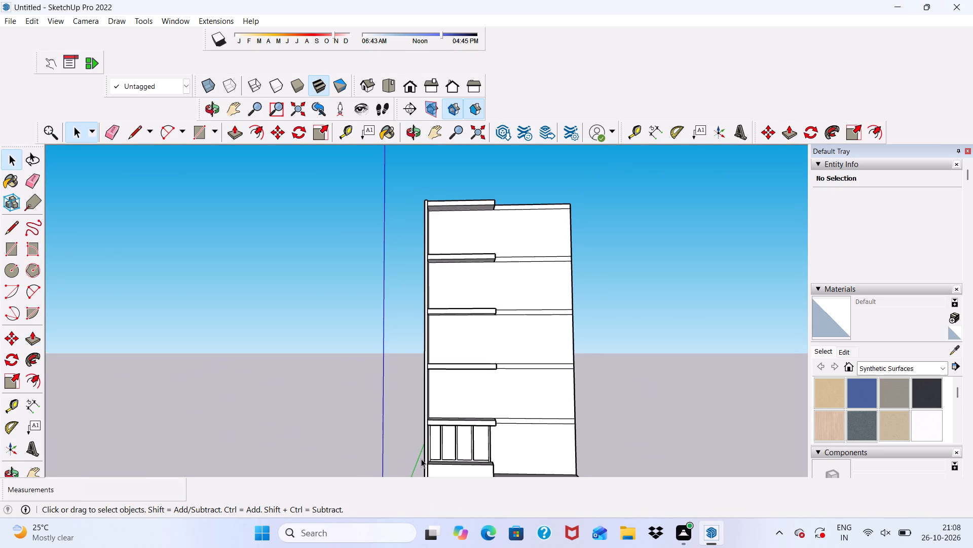
Examine the full stack of projecting ledges and the side fin's top corner from several angles.
scroll(421, 459, down, 7)
scroll(417, 482, up, 4)
scroll(363, 332, down, 6)
scroll(384, 382, up, 4)
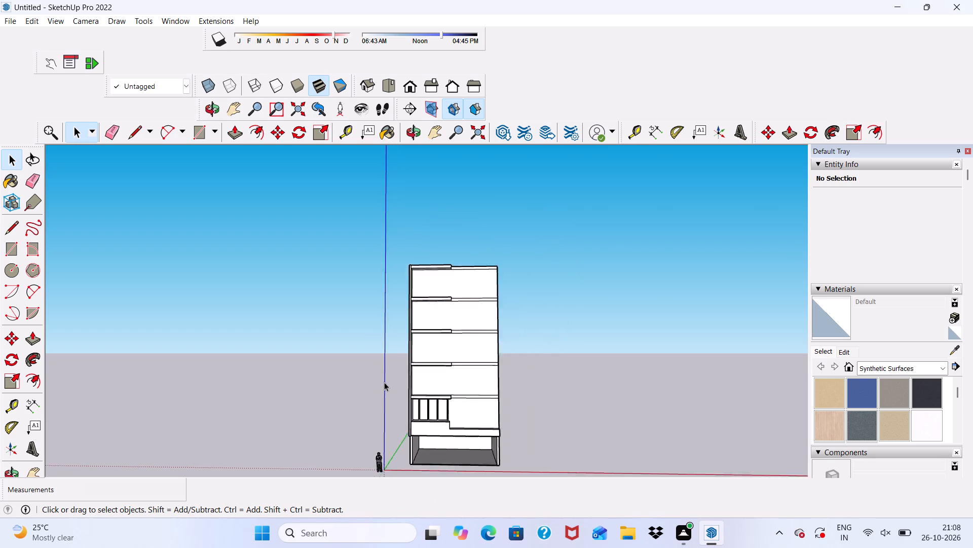
scroll(384, 382, up, 1)
scroll(431, 318, down, 4)
scroll(430, 252, up, 4)
middle_drag(434, 288, 437, 320)
scroll(425, 489, up, 2)
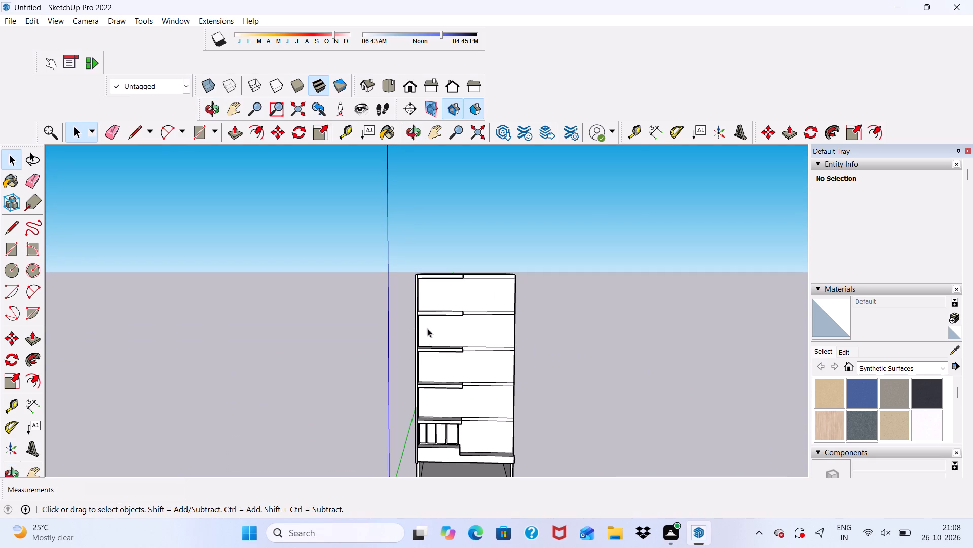
scroll(427, 298, down, 7)
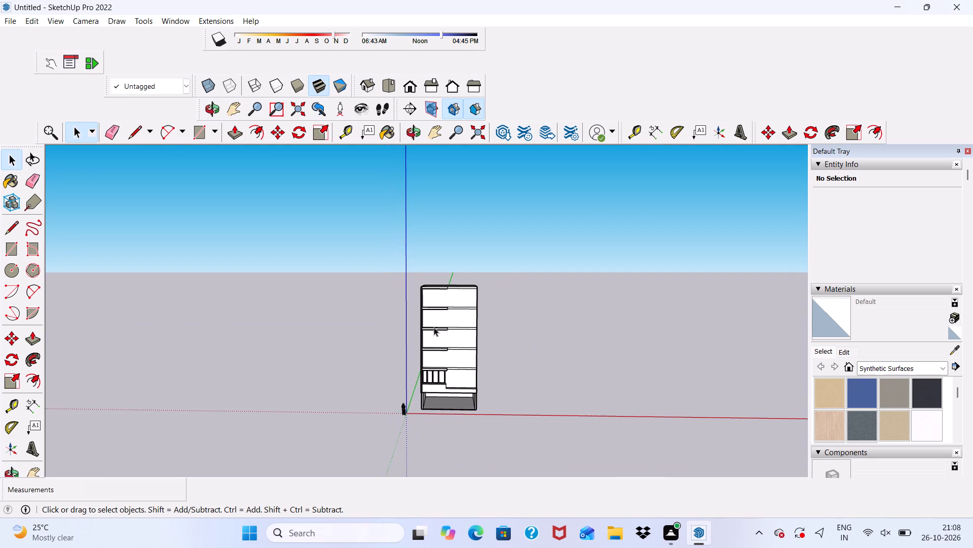
scroll(432, 323, up, 13)
middle_drag(425, 285, 421, 353)
scroll(407, 301, up, 5)
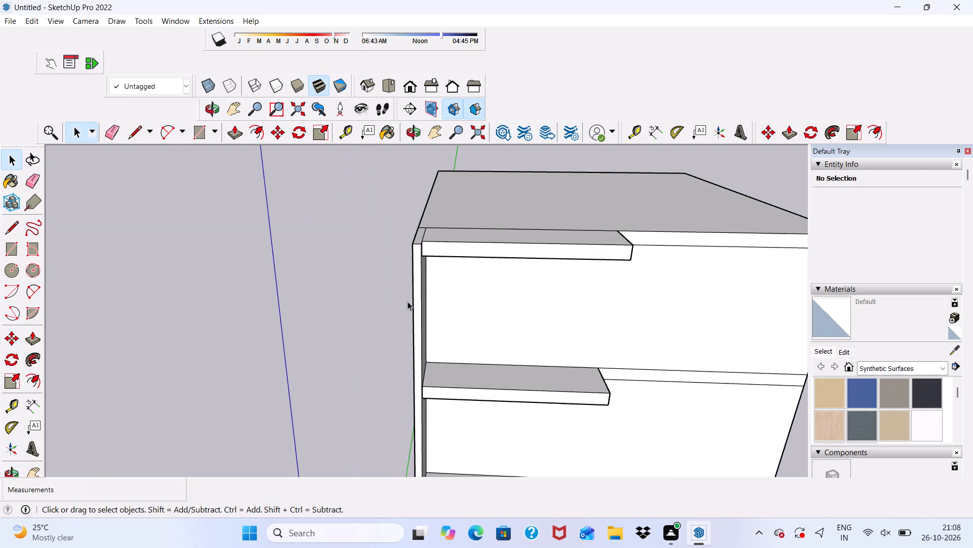
scroll(407, 300, down, 5)
middle_drag(407, 290, 415, 201)
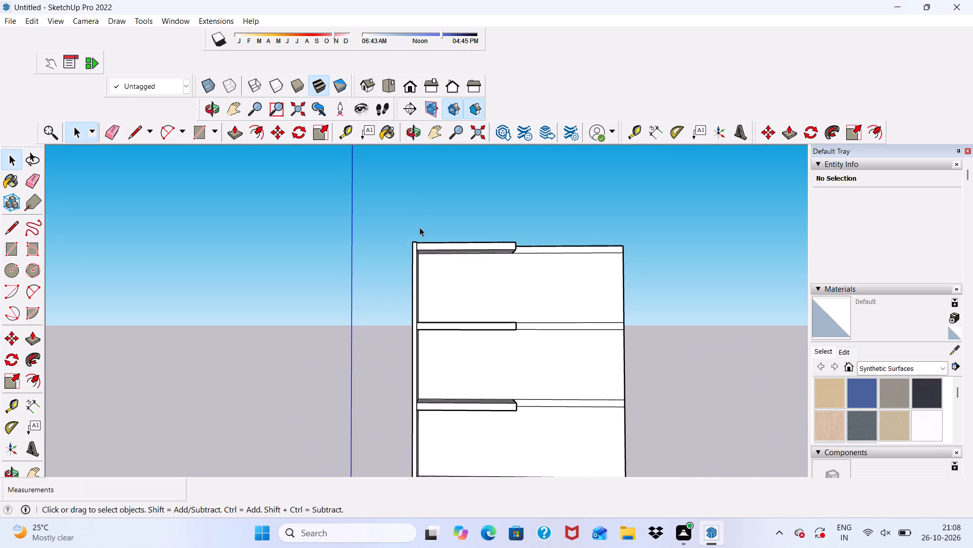
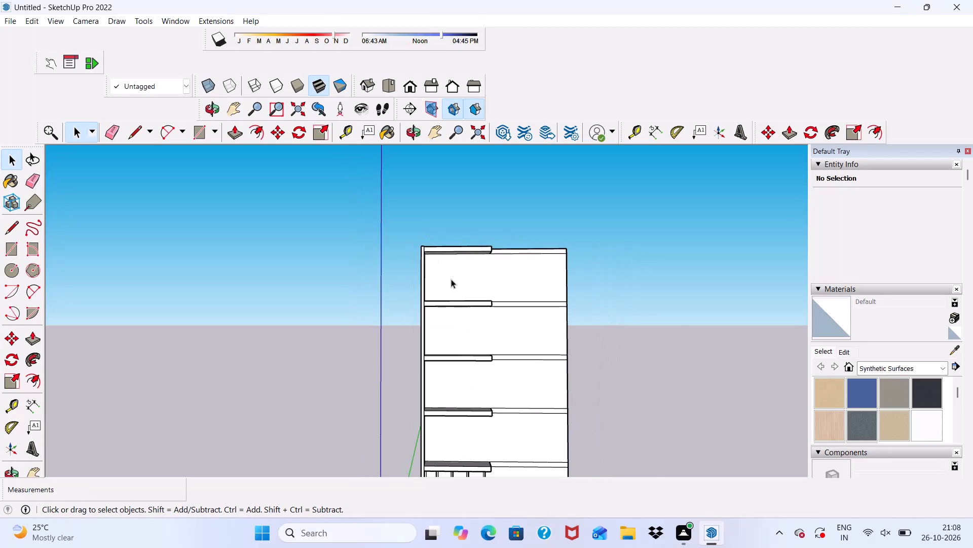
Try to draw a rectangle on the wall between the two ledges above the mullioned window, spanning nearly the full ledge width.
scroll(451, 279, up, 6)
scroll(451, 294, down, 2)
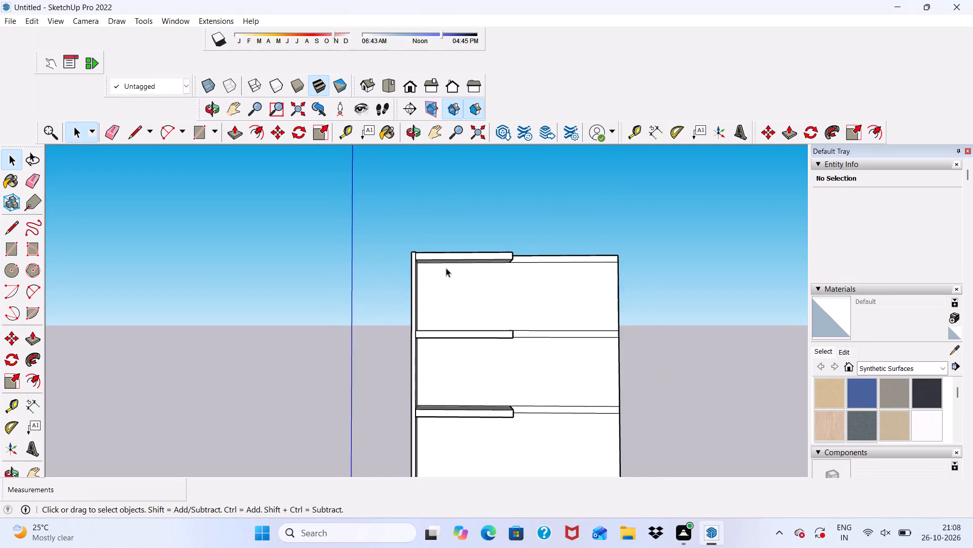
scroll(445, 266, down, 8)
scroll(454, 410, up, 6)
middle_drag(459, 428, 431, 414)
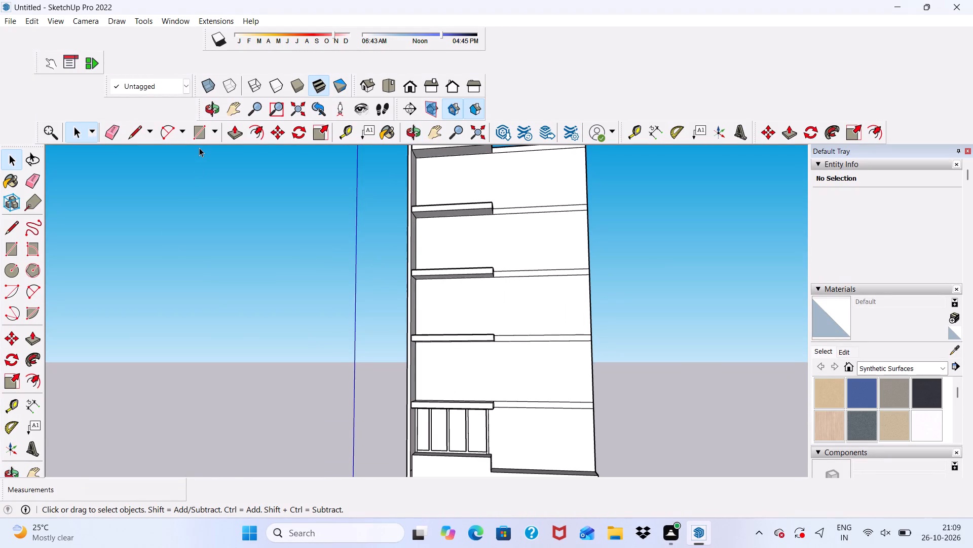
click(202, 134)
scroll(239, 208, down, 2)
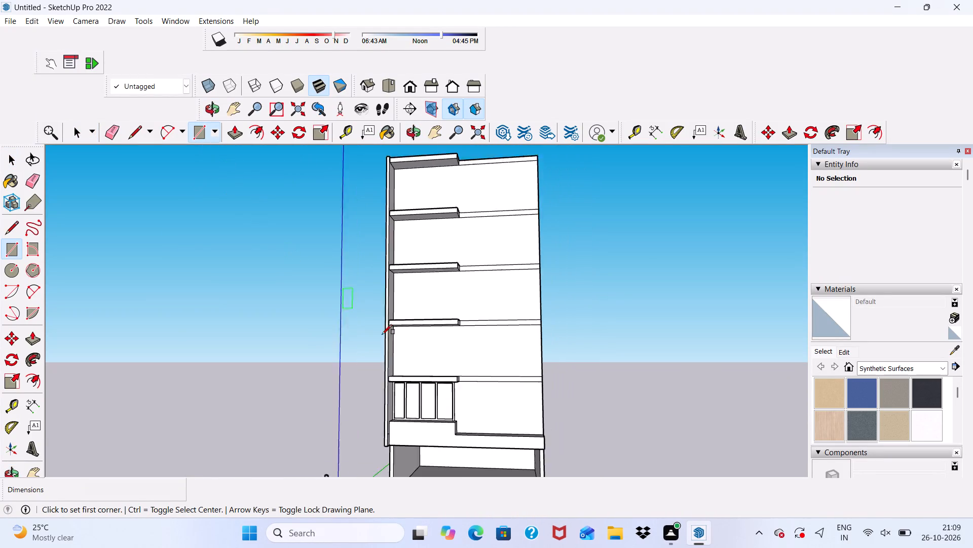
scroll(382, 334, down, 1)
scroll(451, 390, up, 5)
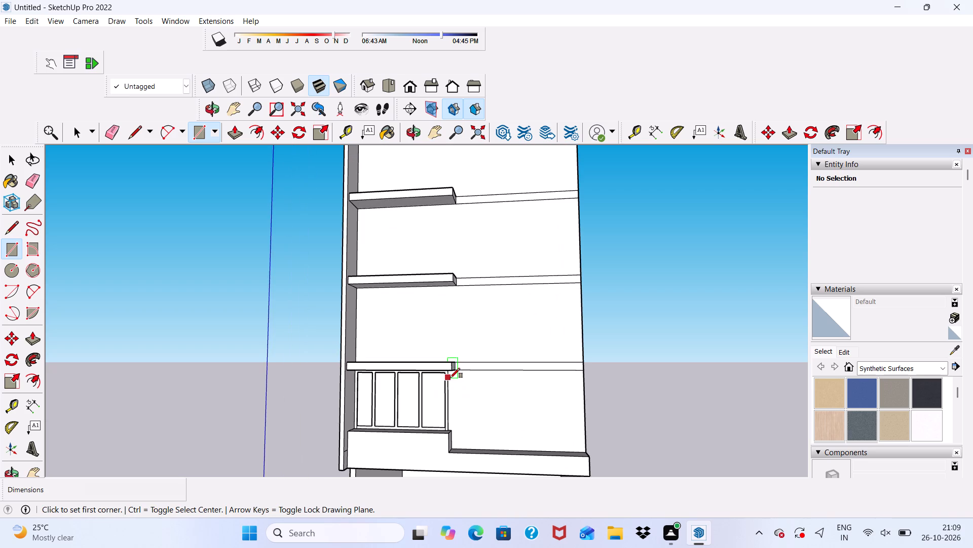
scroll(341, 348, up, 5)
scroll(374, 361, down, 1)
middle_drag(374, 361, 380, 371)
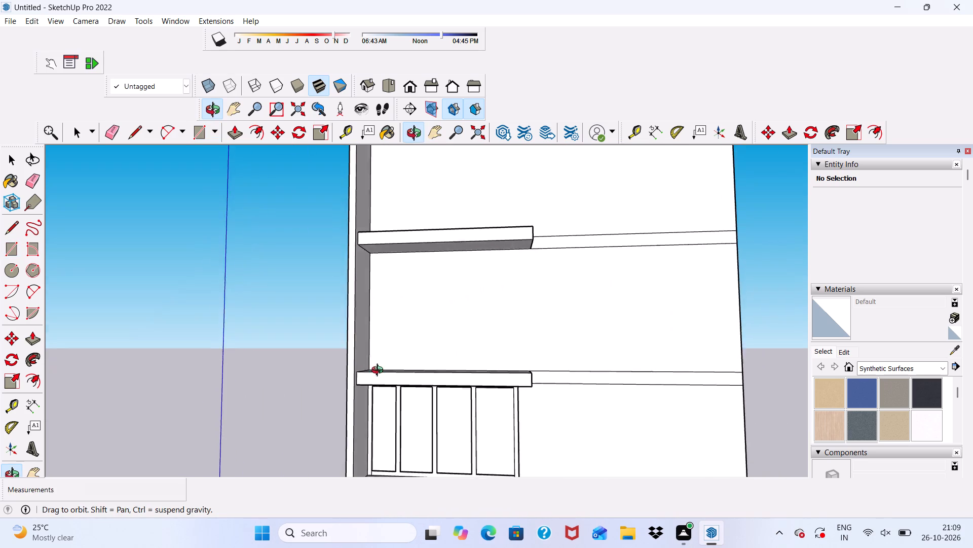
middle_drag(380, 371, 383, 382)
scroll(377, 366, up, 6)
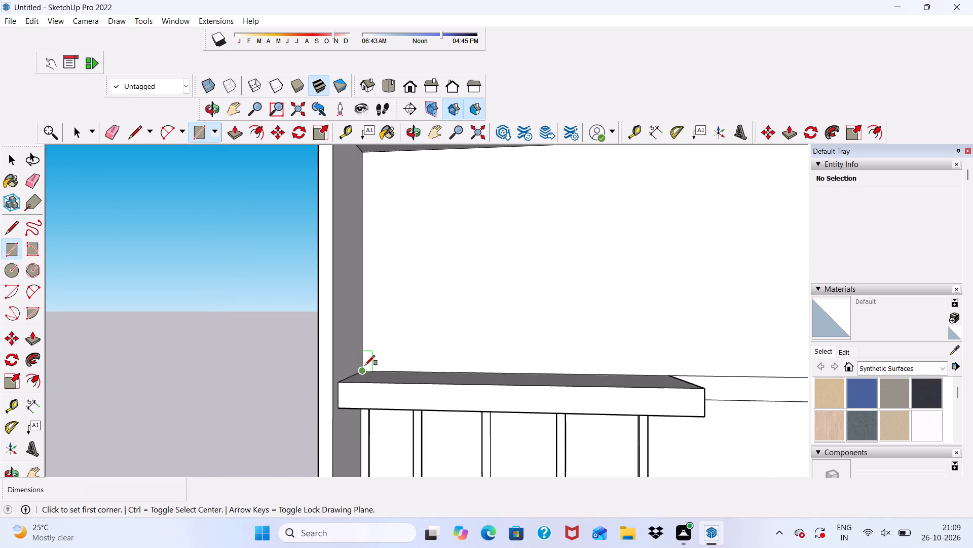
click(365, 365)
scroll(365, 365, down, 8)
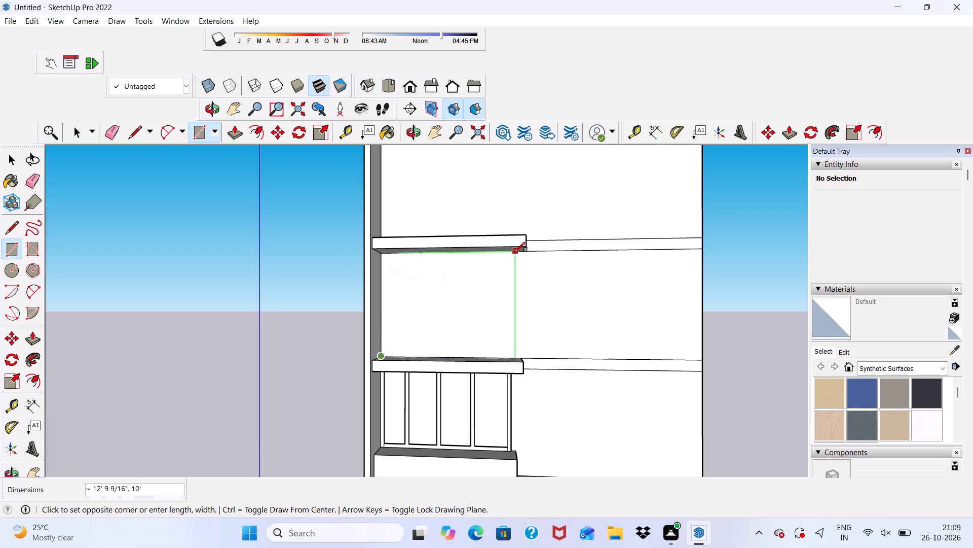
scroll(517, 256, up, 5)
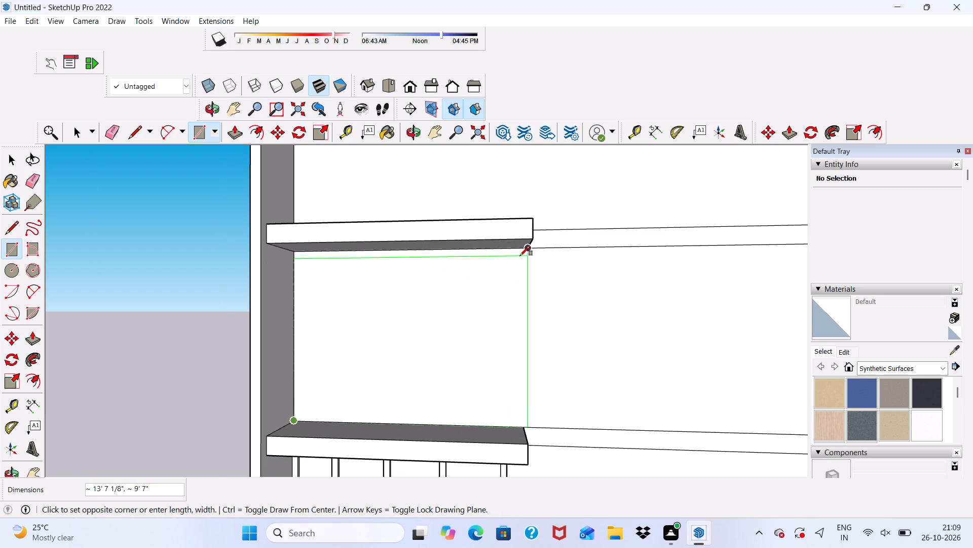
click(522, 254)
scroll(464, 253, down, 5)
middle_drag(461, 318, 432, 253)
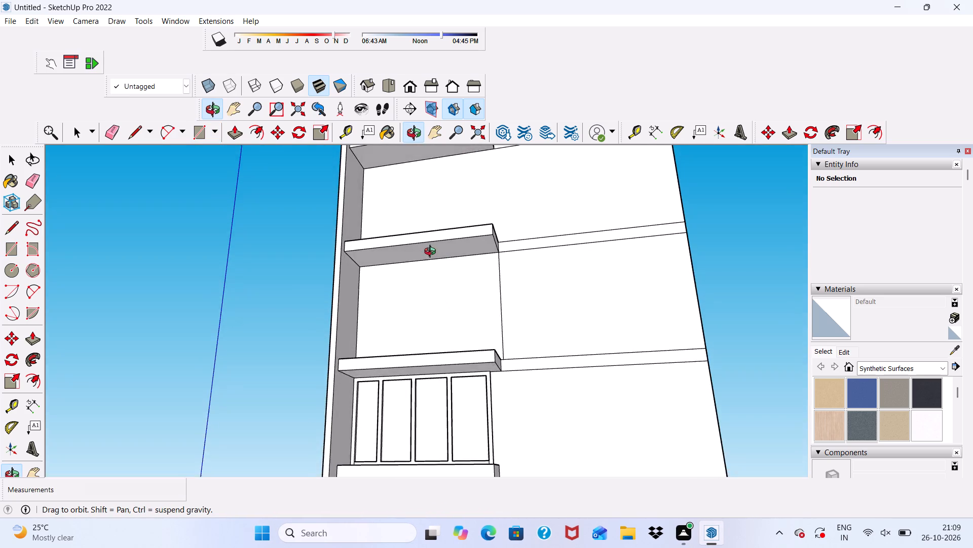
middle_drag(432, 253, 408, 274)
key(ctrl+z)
Draw a rectangle about 12' 7" wide on the wall above the mullioned window, from the side fin's corner up to the next ledge.
middle_drag(417, 296, 448, 341)
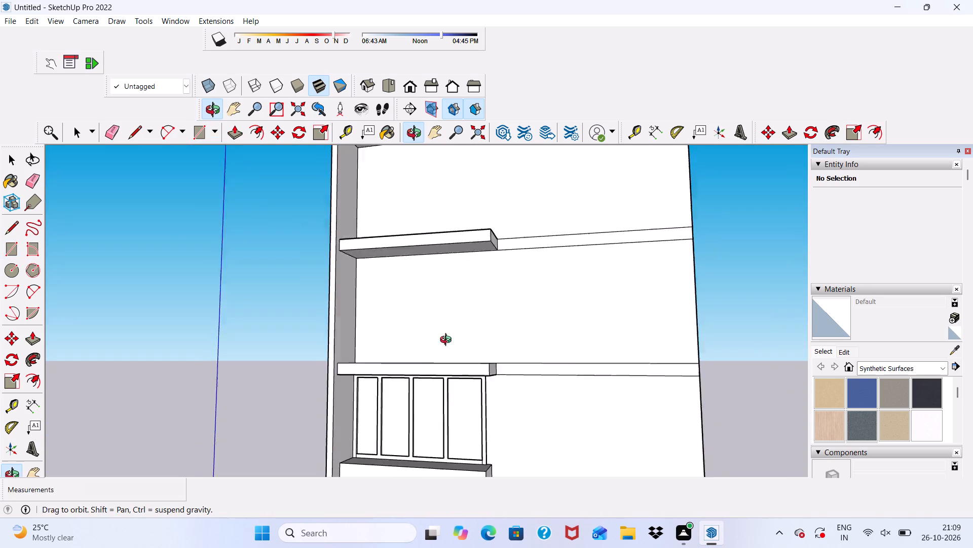
middle_drag(448, 341, 452, 381)
scroll(354, 375, up, 5)
click(358, 335)
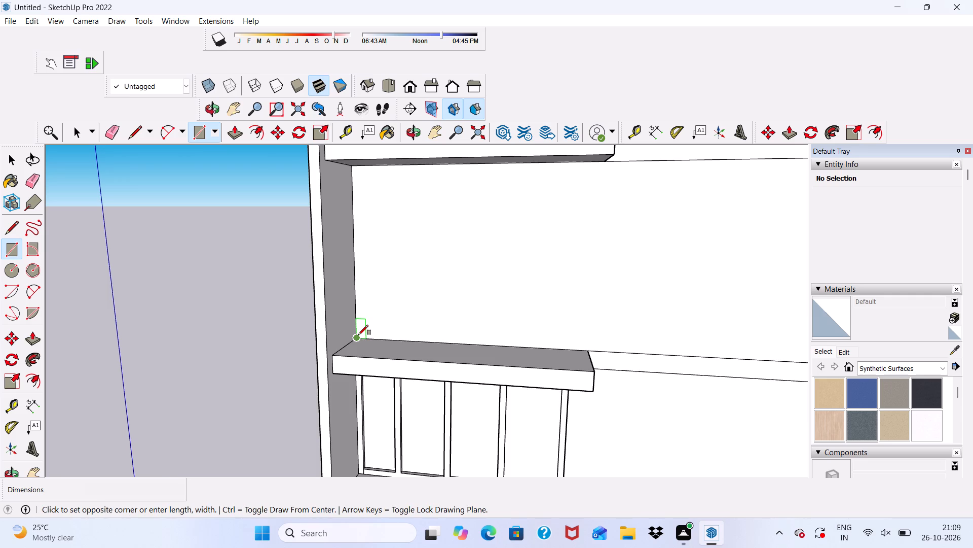
scroll(358, 335, down, 5)
scroll(491, 276, down, 1)
middle_drag(491, 263, 492, 235)
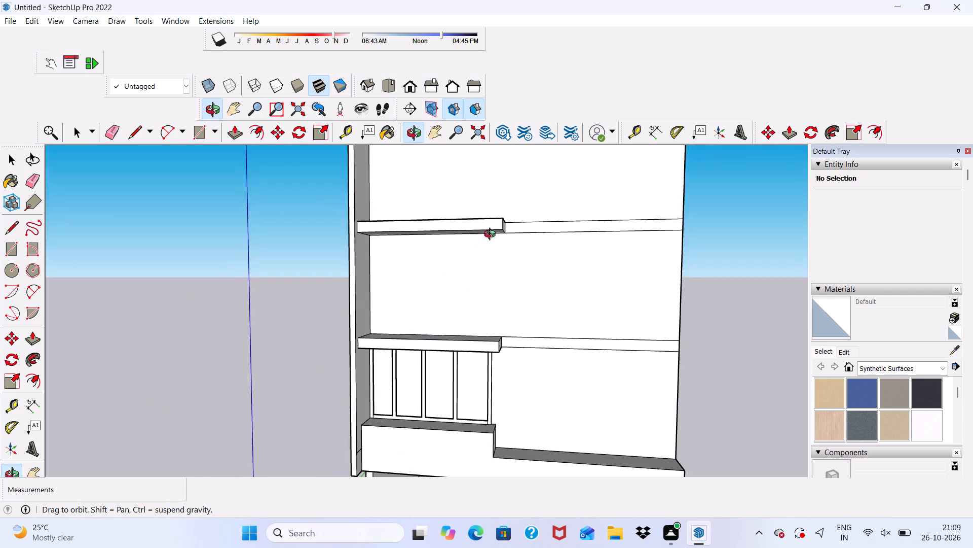
middle_drag(492, 235, 493, 234)
scroll(495, 247, up, 4)
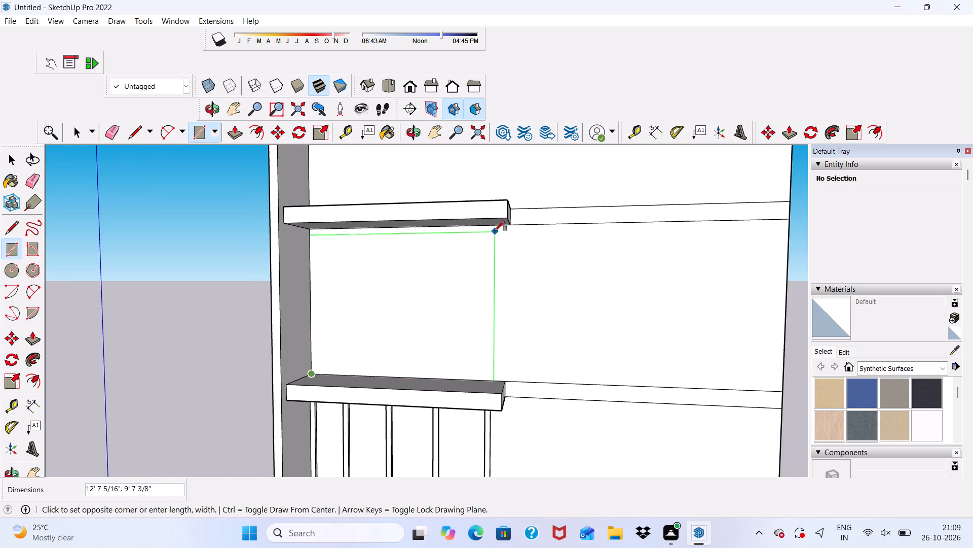
click(495, 229)
scroll(492, 229, down, 5)
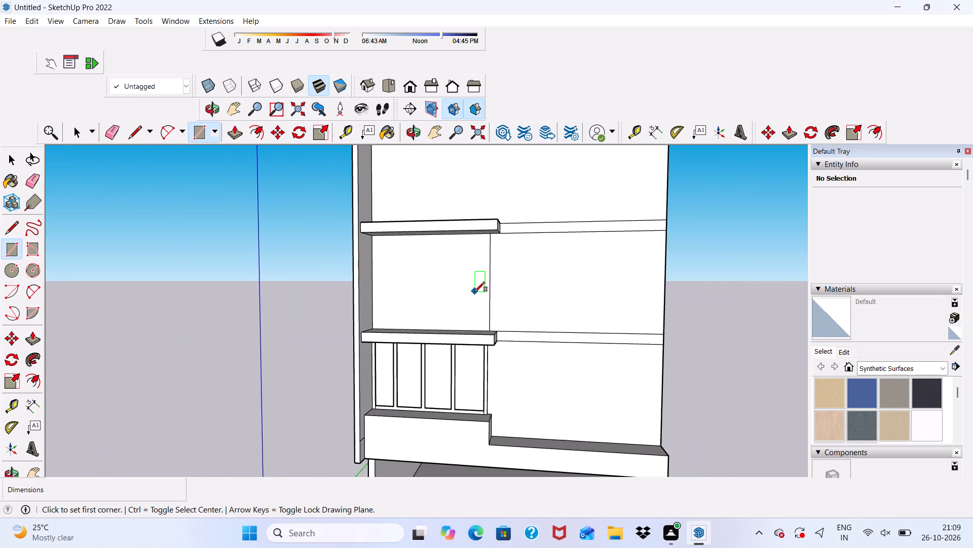
middle_drag(475, 292, 557, 265)
Offset the new wall rectangle's outline inward by 6" to form a window frame.
key(space)
scroll(630, 299, down, 2)
middle_drag(630, 300, 607, 317)
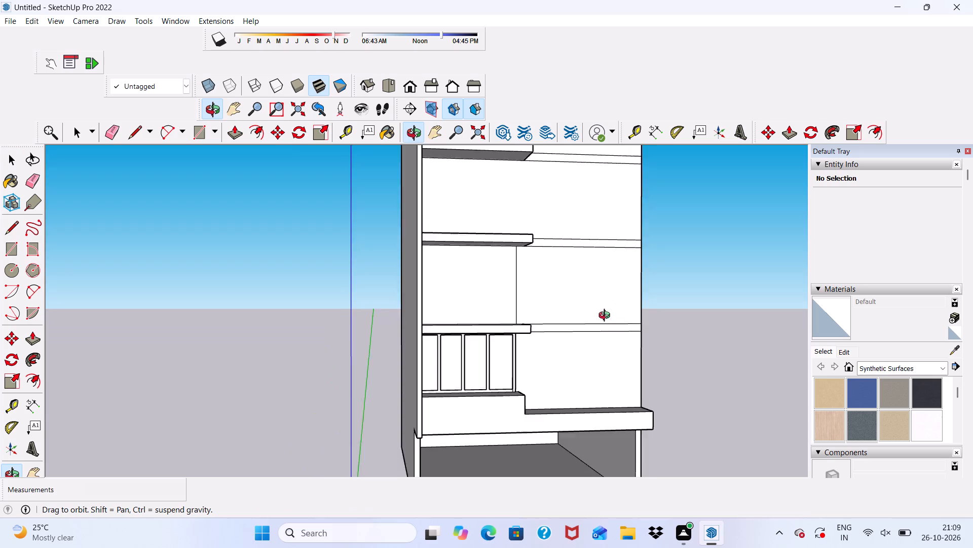
middle_drag(607, 317, 540, 328)
scroll(454, 284, down, 5)
middle_drag(449, 311, 452, 327)
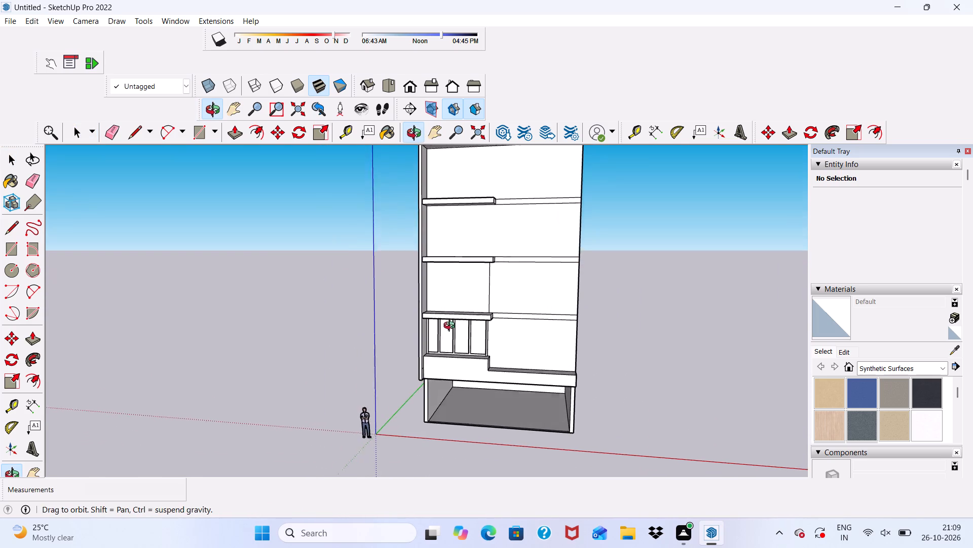
middle_drag(452, 327, 452, 328)
scroll(453, 290, up, 6)
click(453, 290)
click(271, 248)
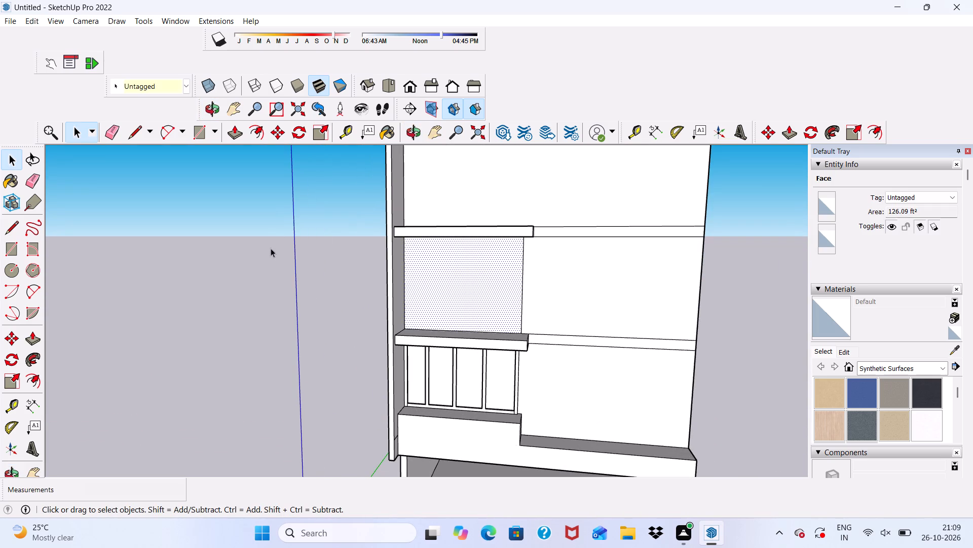
click(251, 126)
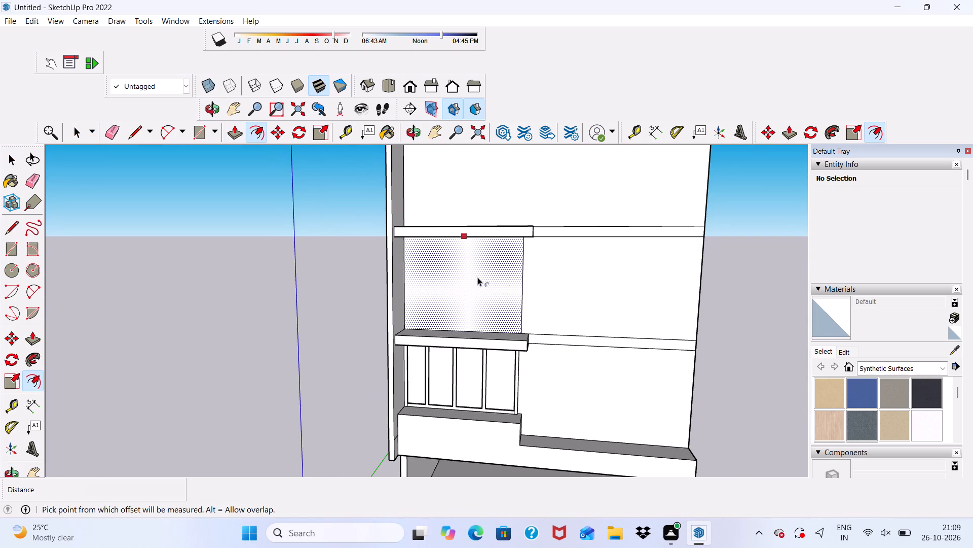
click(516, 282)
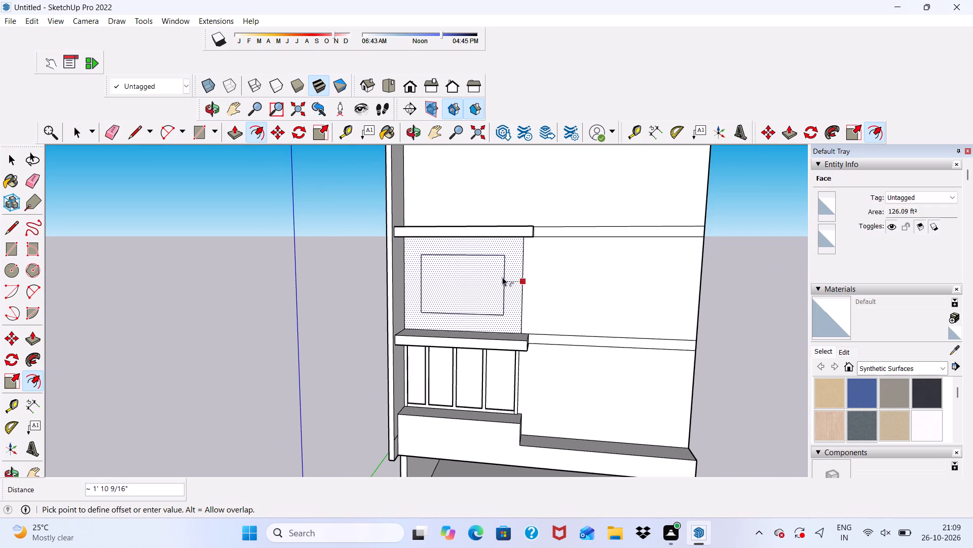
scroll(497, 254, up, 4)
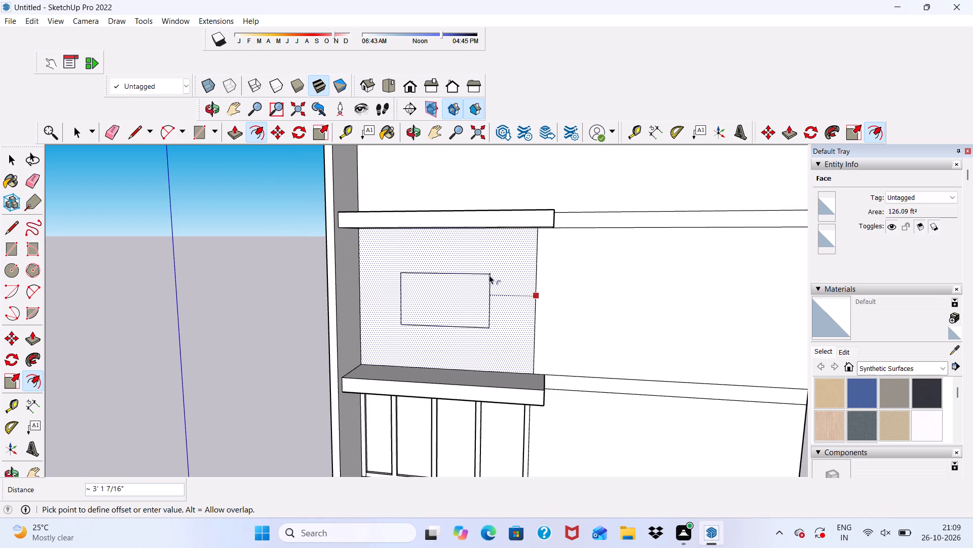
scroll(484, 290, up, 4)
scroll(482, 243, down, 4)
scroll(490, 328, up, 3)
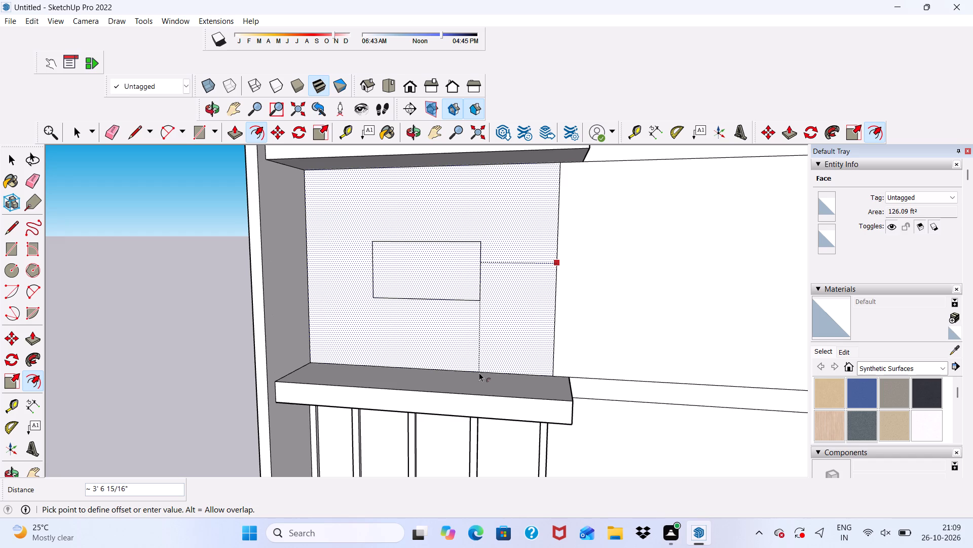
text(6")
key(Return)
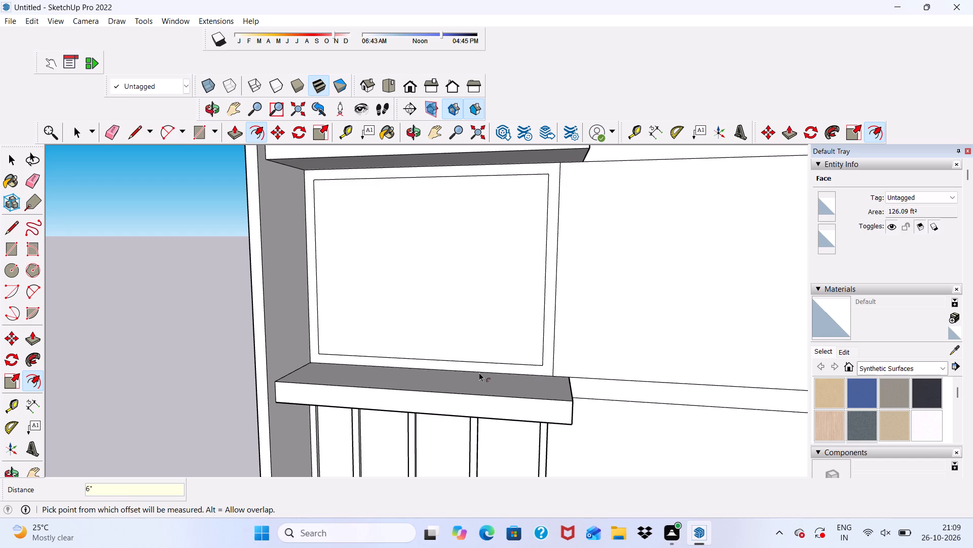
Examine the new window frame against the mullioned window below from several angles.
scroll(452, 359, down, 6)
scroll(426, 292, down, 6)
middle_drag(460, 358, 467, 269)
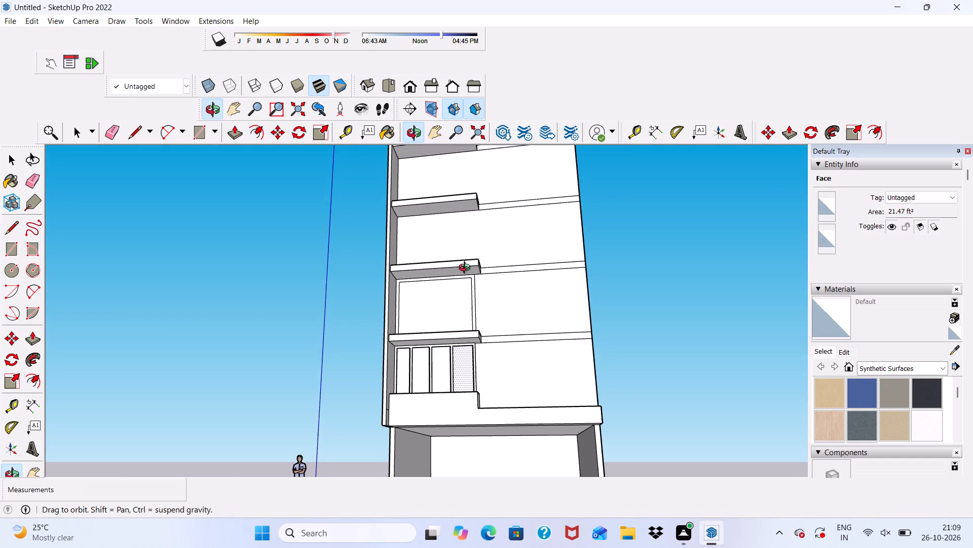
middle_drag(467, 269, 467, 269)
scroll(705, 294, up, 6)
key(space)
scroll(374, 370, down, 1)
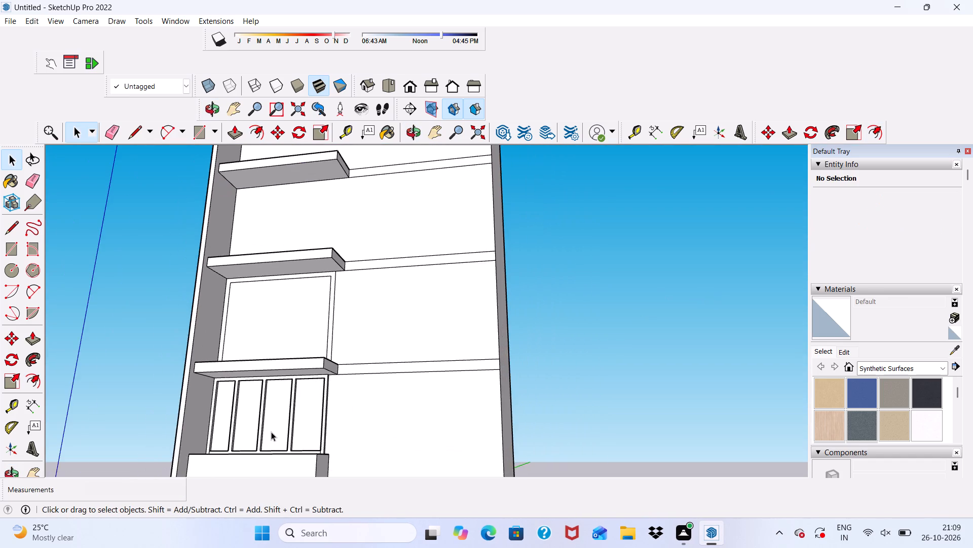
middle_drag(271, 435, 182, 448)
scroll(266, 315, down, 4)
scroll(305, 330, up, 1)
middle_drag(305, 330, 581, 336)
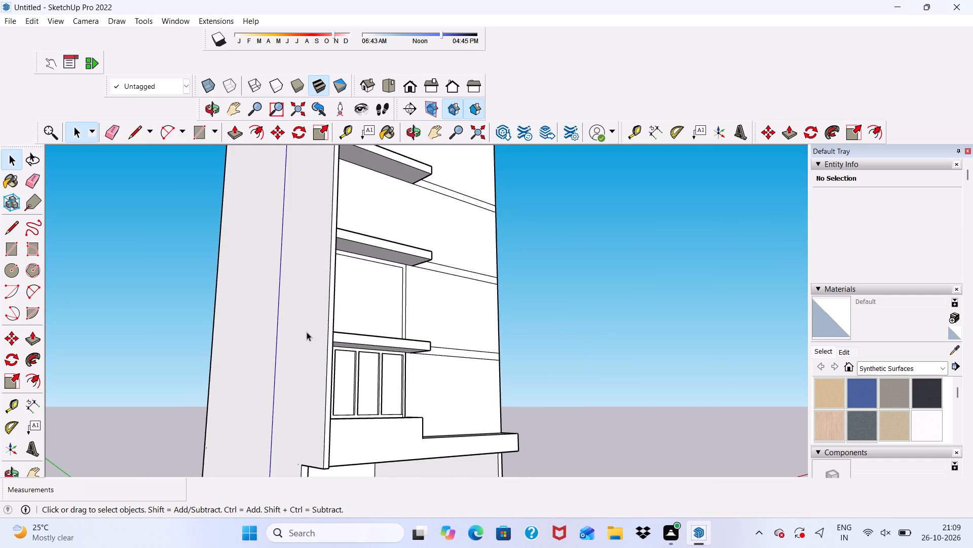
scroll(343, 301, down, 4)
middle_drag(367, 334, 317, 362)
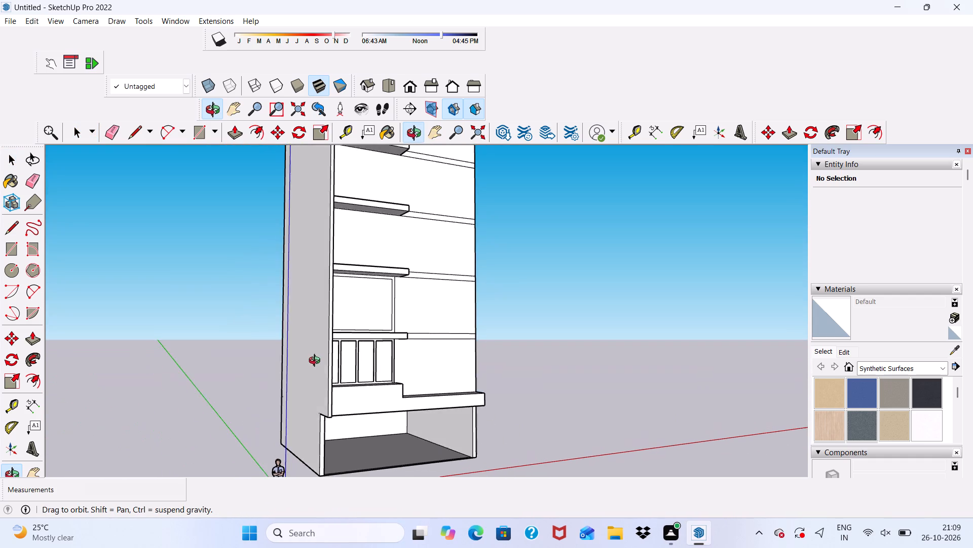
middle_drag(317, 362, 286, 389)
scroll(368, 302, up, 5)
scroll(368, 302, down, 1)
middle_drag(368, 302, 303, 257)
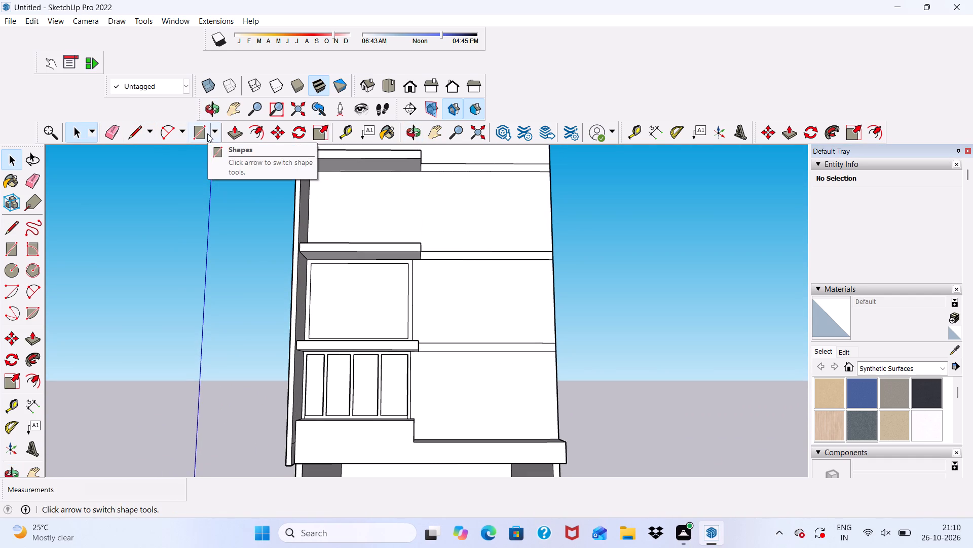
Place a vertical guide about 1' 9 1/2" inward from the fin-side edge of the new frame's inner outline.
click(344, 130)
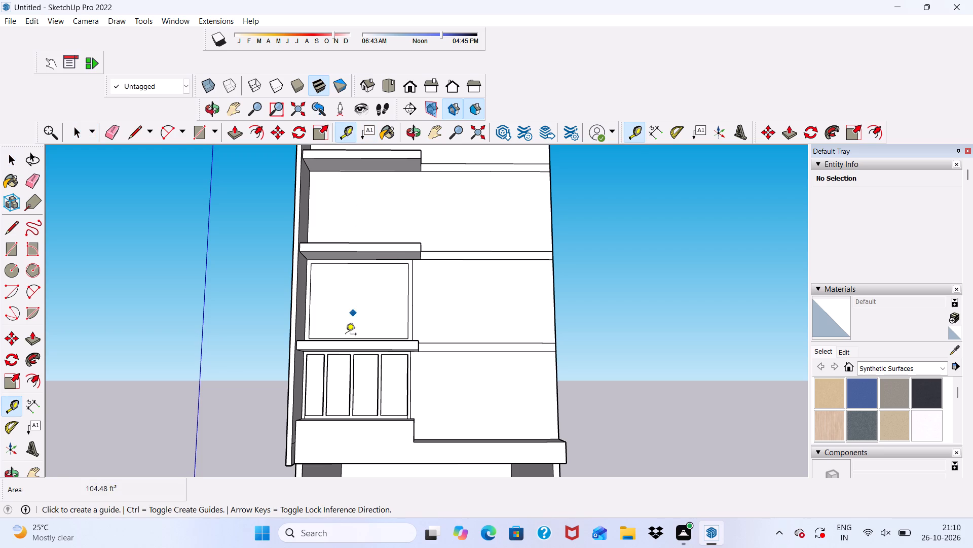
click(311, 309)
scroll(327, 304, up, 4)
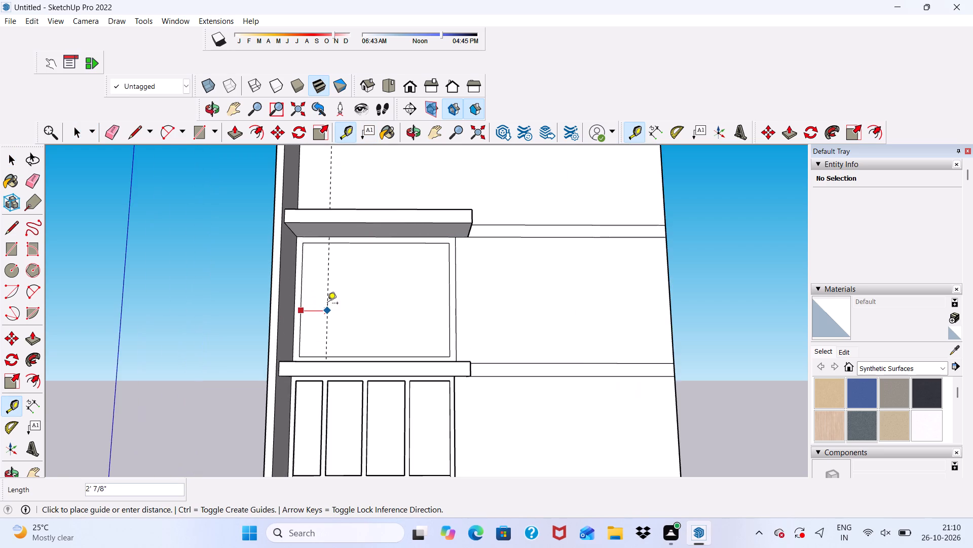
scroll(320, 273, down, 5)
scroll(321, 280, up, 6)
scroll(327, 260, down, 5)
scroll(326, 254, up, 4)
scroll(326, 241, down, 6)
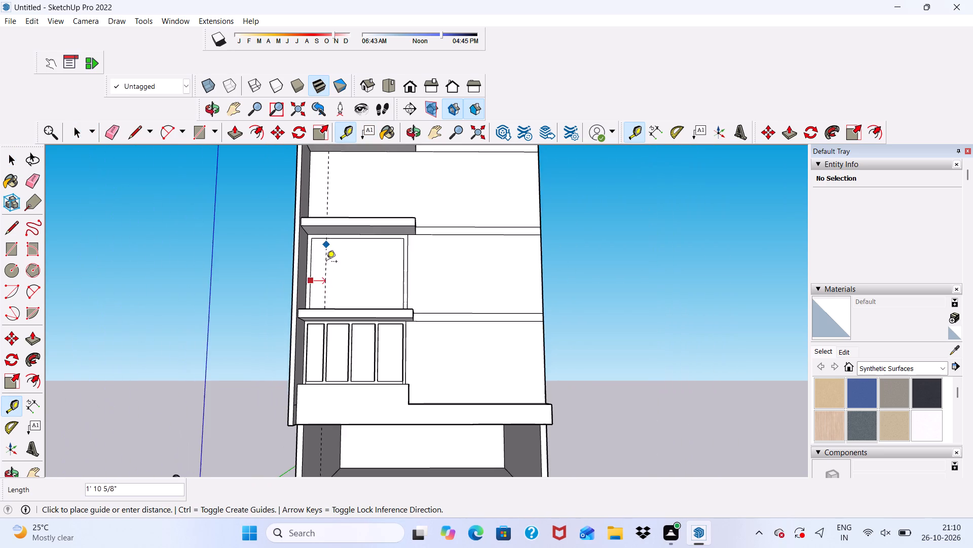
scroll(325, 285, up, 4)
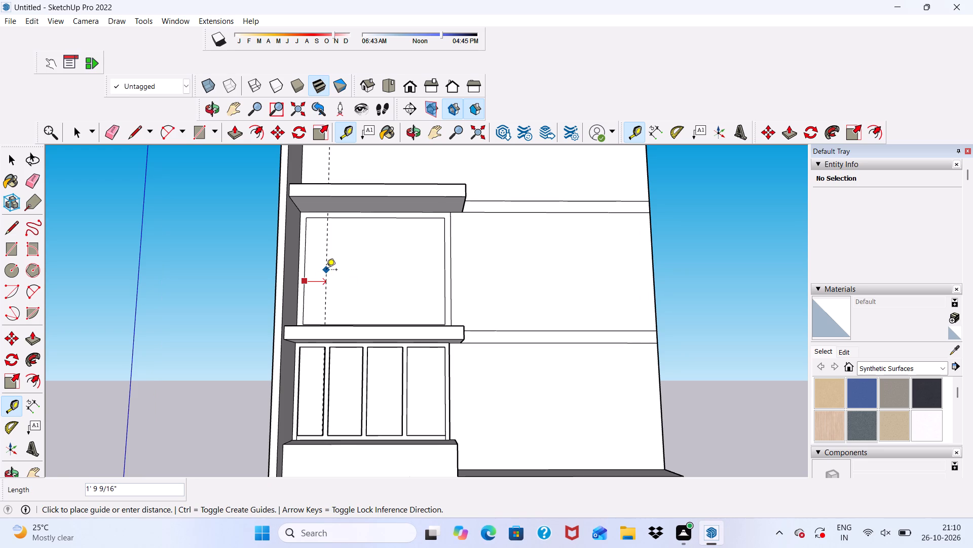
click(326, 270)
Place a second vertical guide about 7" from the first, farther from the side fin, marking the first mullion's width.
scroll(326, 270, down, 9)
middle_drag(334, 278, 338, 284)
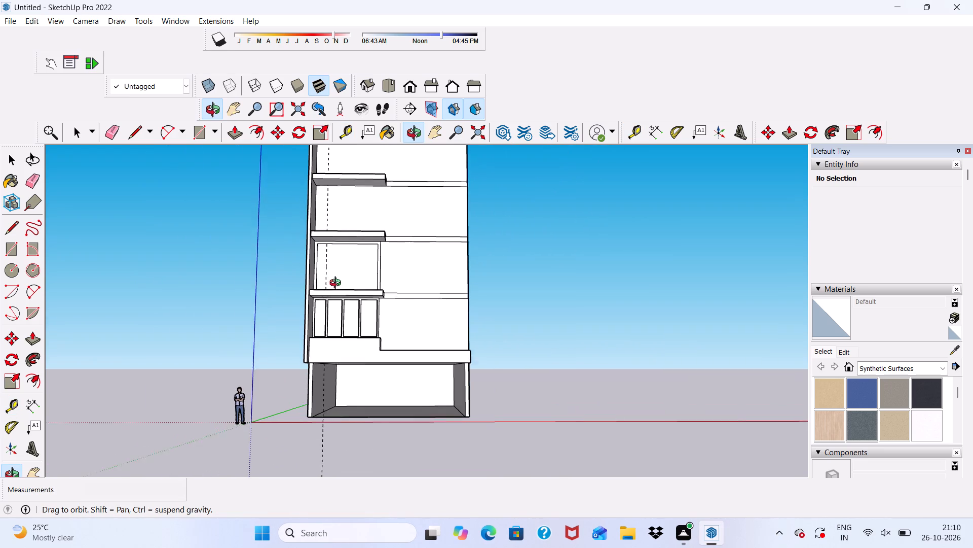
middle_drag(338, 284, 341, 293)
scroll(338, 273, up, 9)
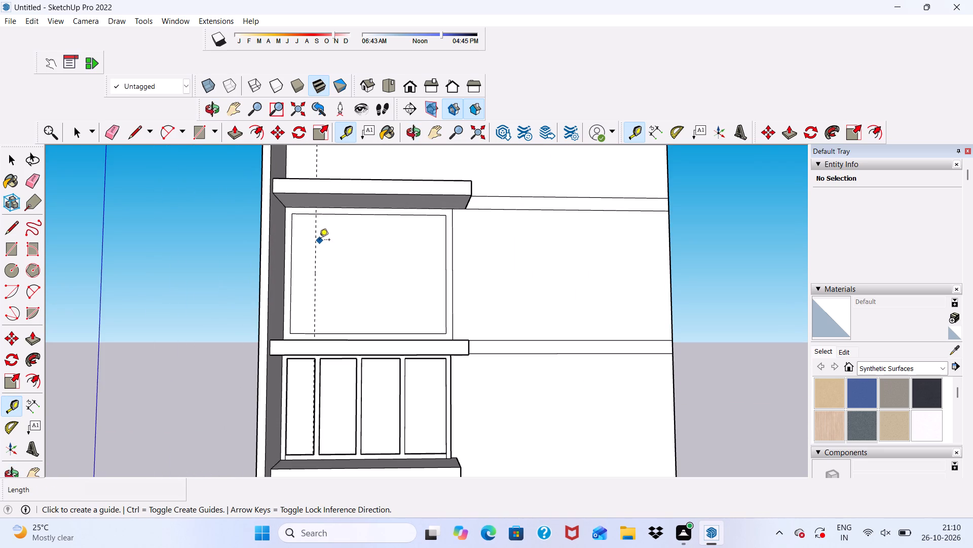
click(315, 246)
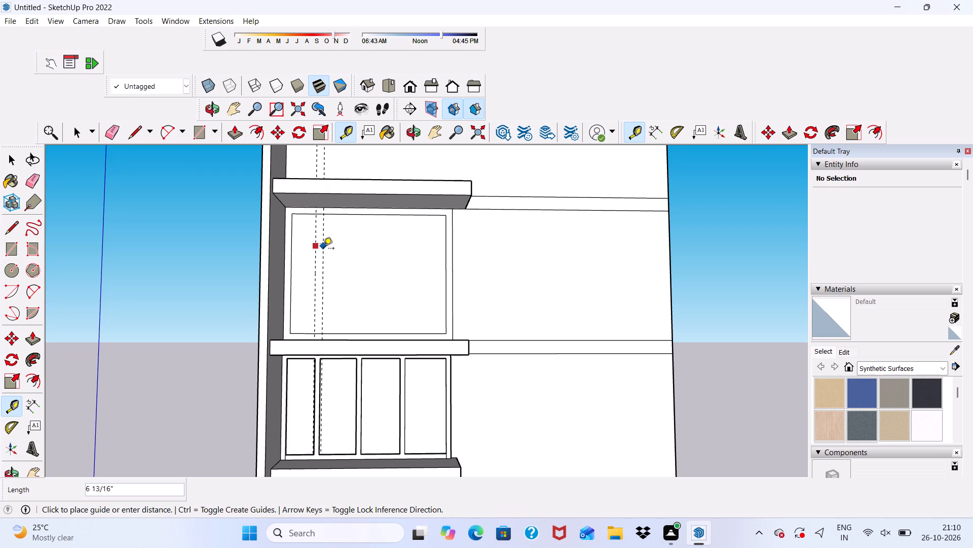
click(323, 249)
scroll(318, 259, down, 2)
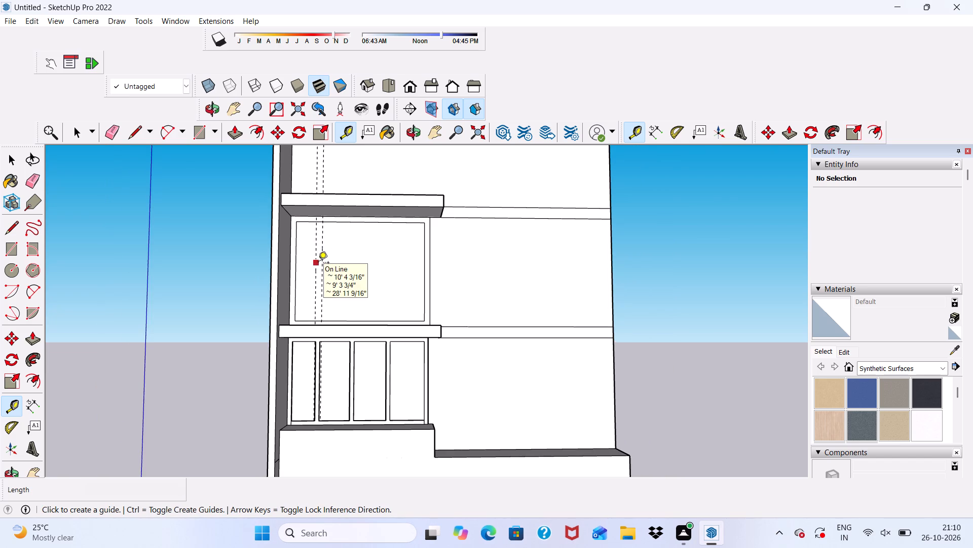
Undo the second vertical guide and place it again about 5 5/8" from the first, farther from the side fin.
ctrl+click(318, 263)
key(ctrl+z)
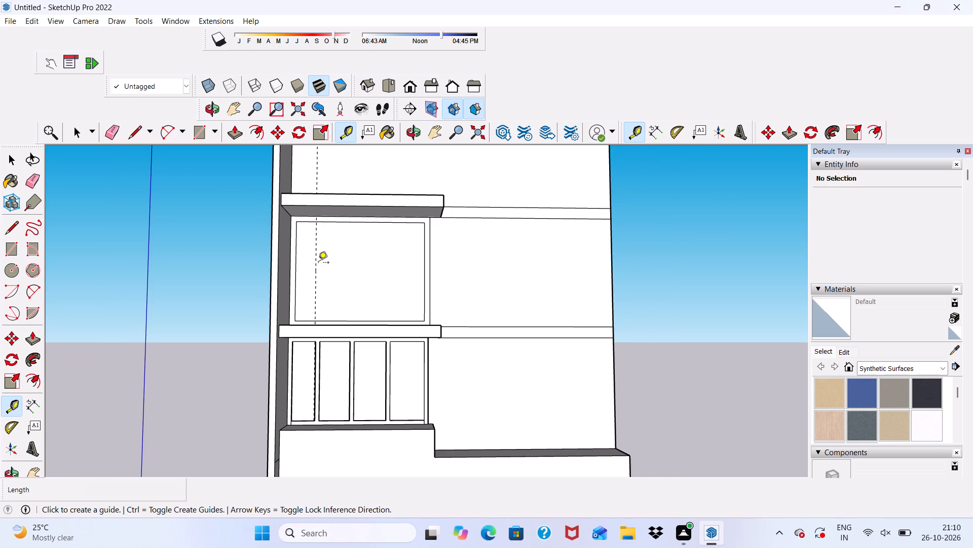
scroll(318, 264, down, 4)
scroll(326, 277, up, 4)
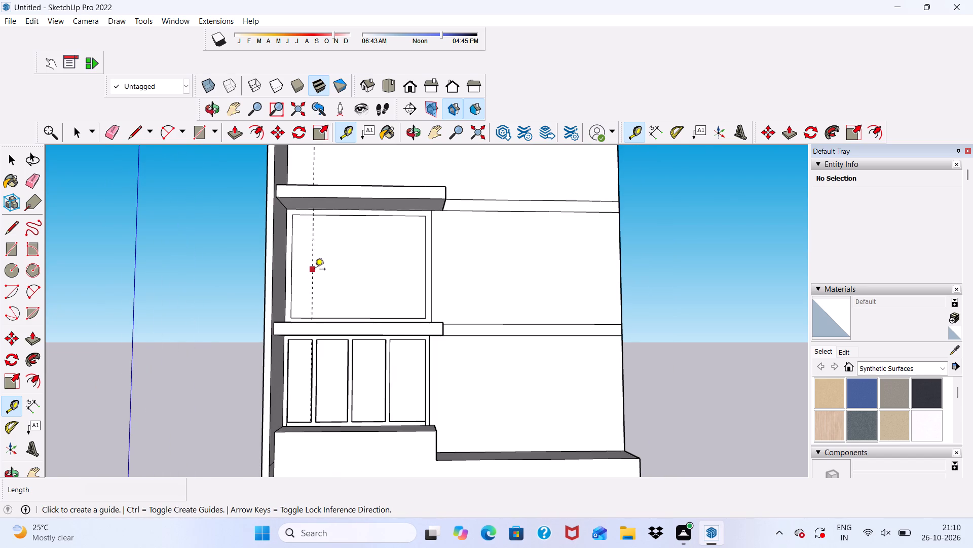
click(315, 270)
scroll(317, 281, up, 4)
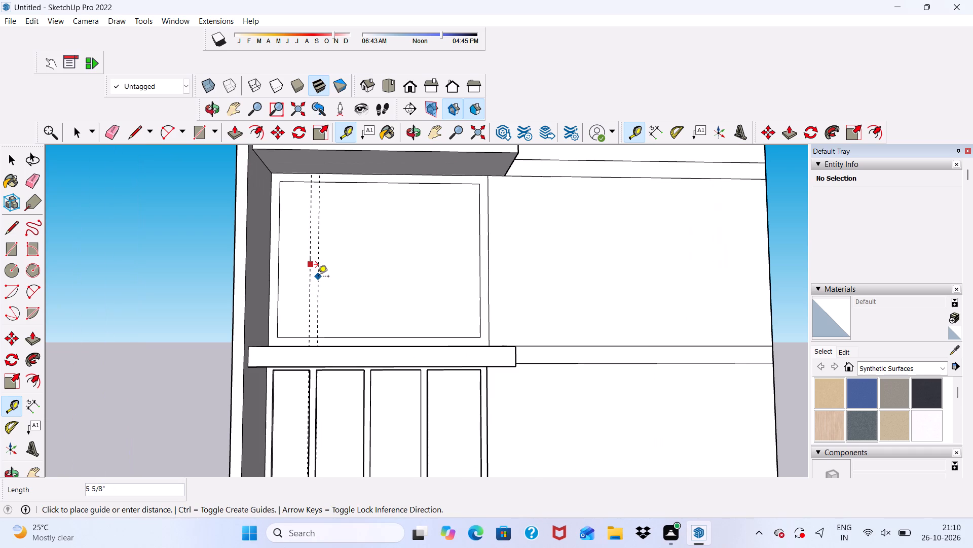
click(318, 277)
Place a third vertical guide about 2' 7" from the second, aligned with the second mullion of the window below.
scroll(318, 277, down, 8)
middle_drag(329, 289, 340, 323)
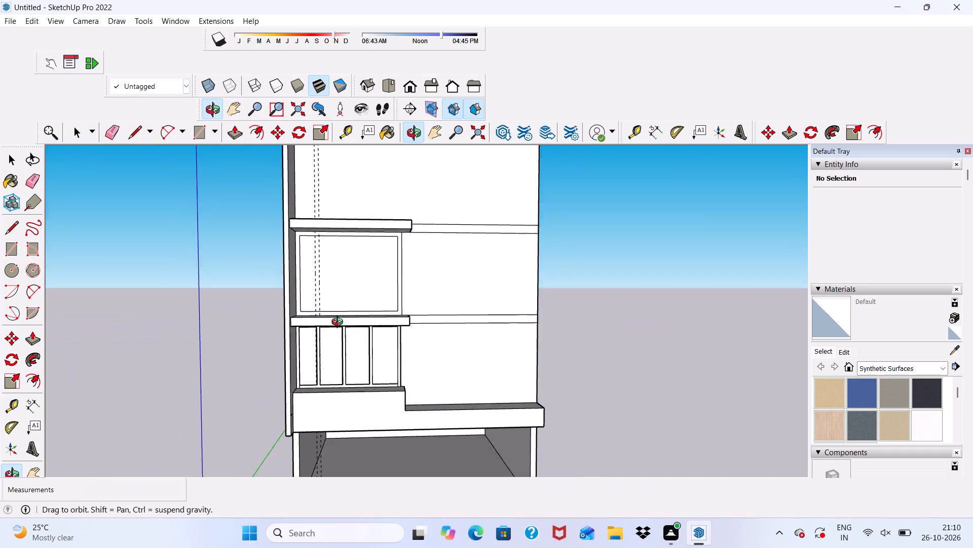
middle_drag(340, 323, 341, 338)
scroll(338, 303, up, 1)
scroll(335, 271, down, 3)
scroll(336, 289, up, 10)
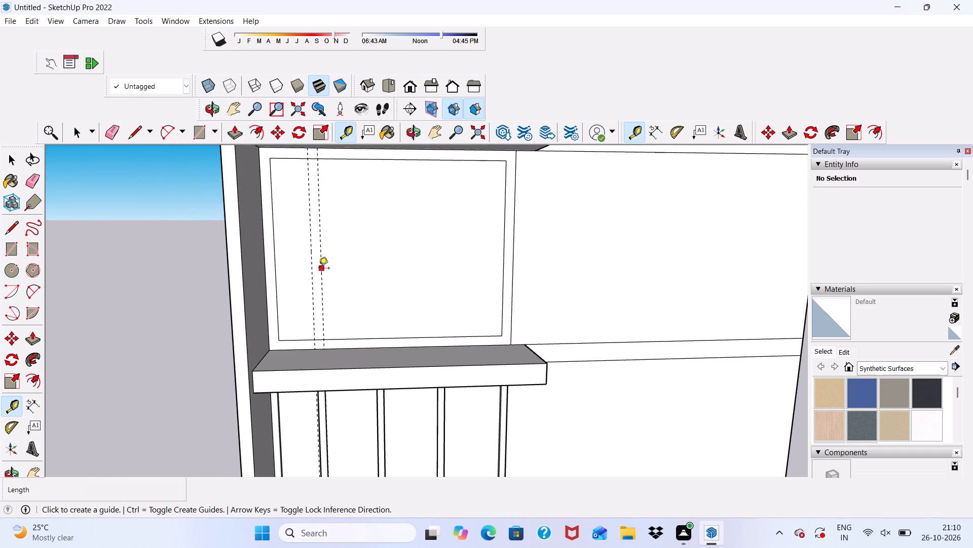
click(319, 269)
scroll(334, 231, down, 9)
scroll(362, 264, up, 5)
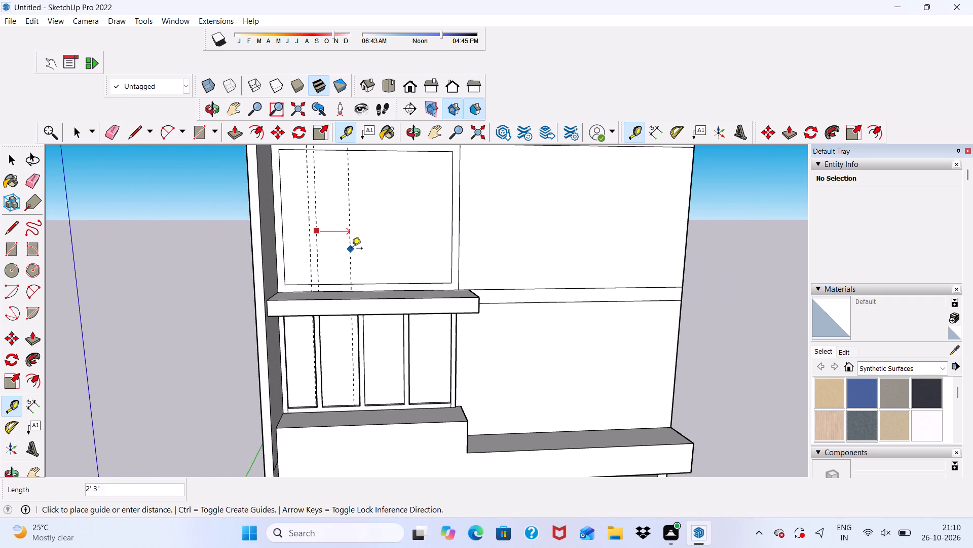
click(355, 247)
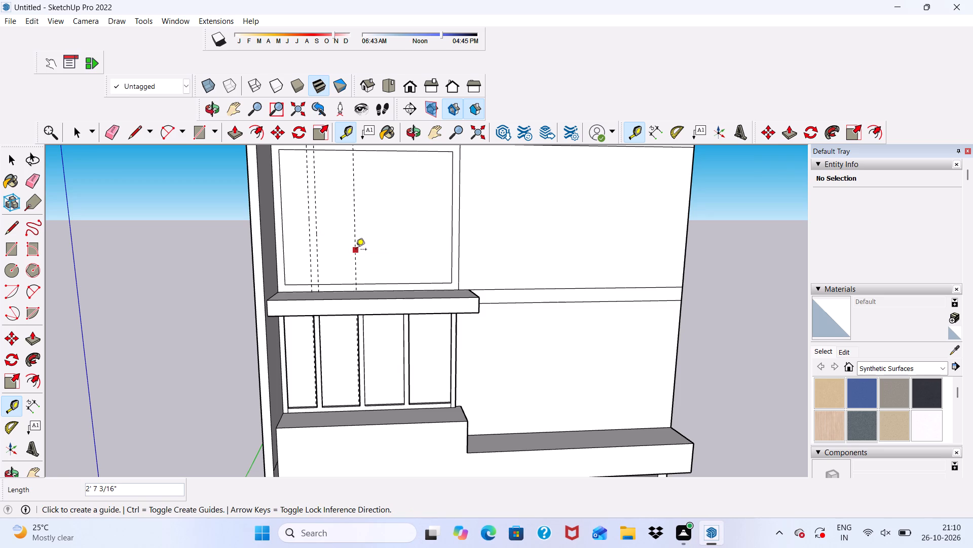
Place a fourth vertical guide about 5 13/16" from the third, marking the second mullion's width.
click(356, 250)
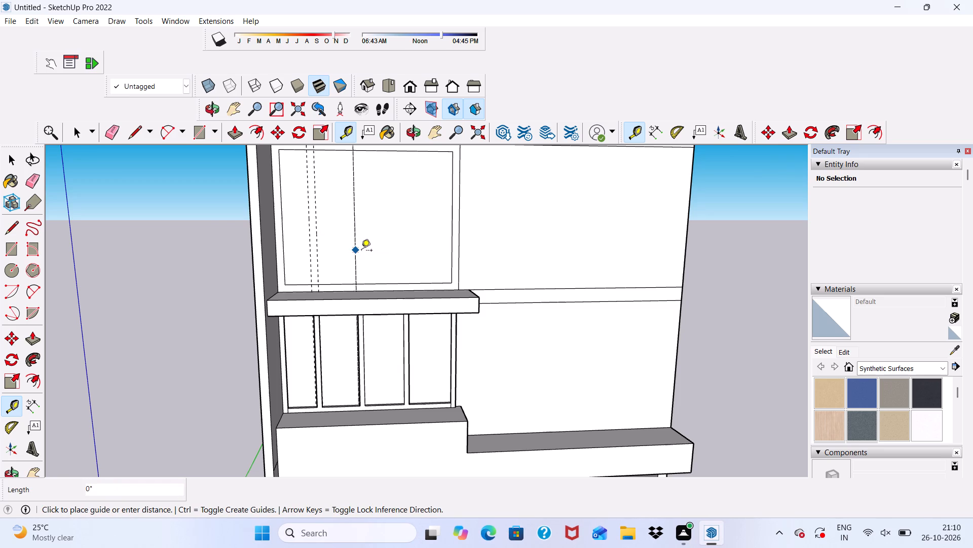
scroll(361, 251, up, 3)
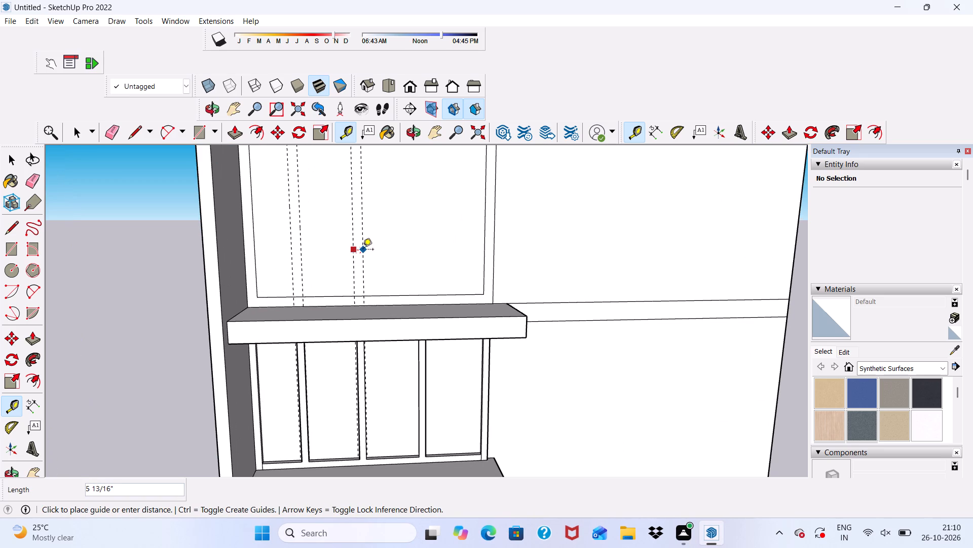
click(363, 250)
Place a fifth vertical guide about 2' 9" from the fourth, marking the near edge of the third mullion.
scroll(341, 223, down, 6)
middle_drag(388, 279, 357, 281)
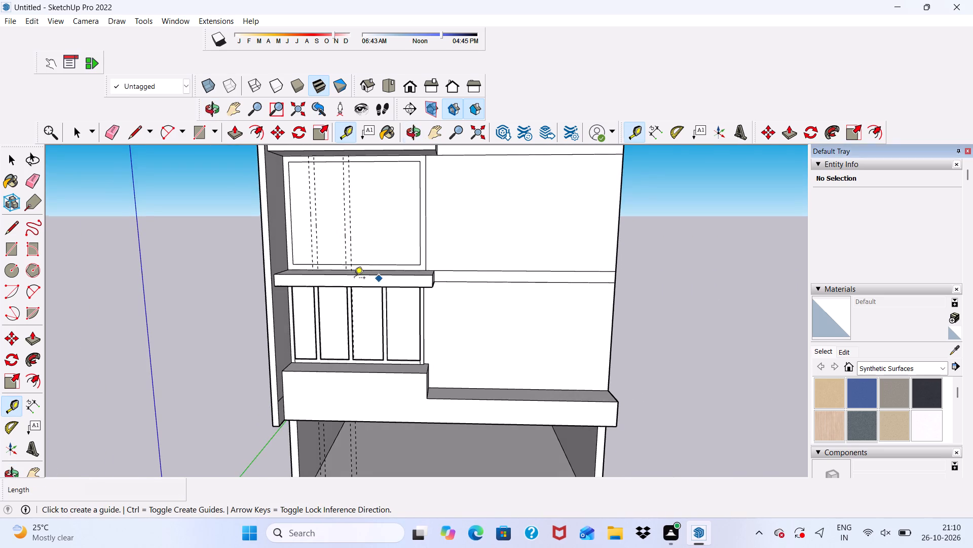
scroll(343, 220, up, 1)
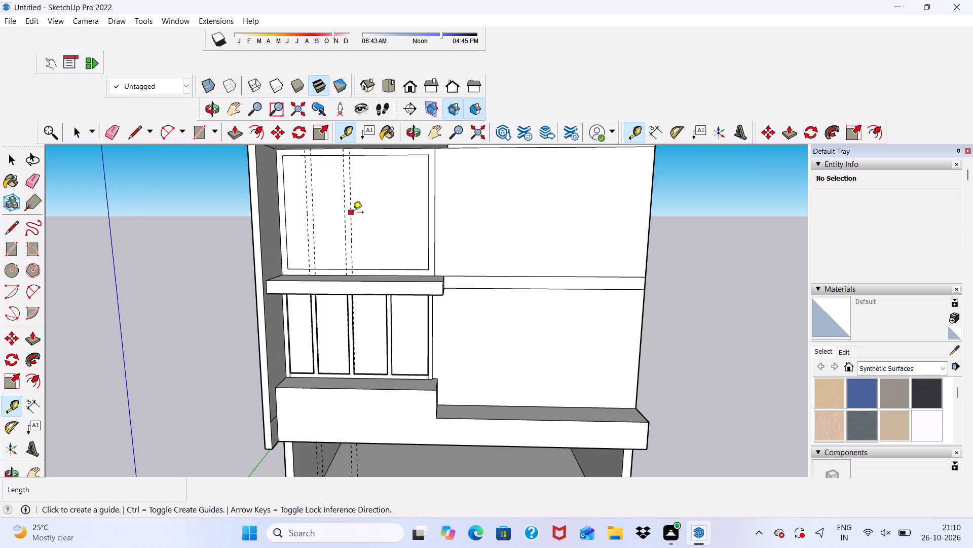
click(353, 213)
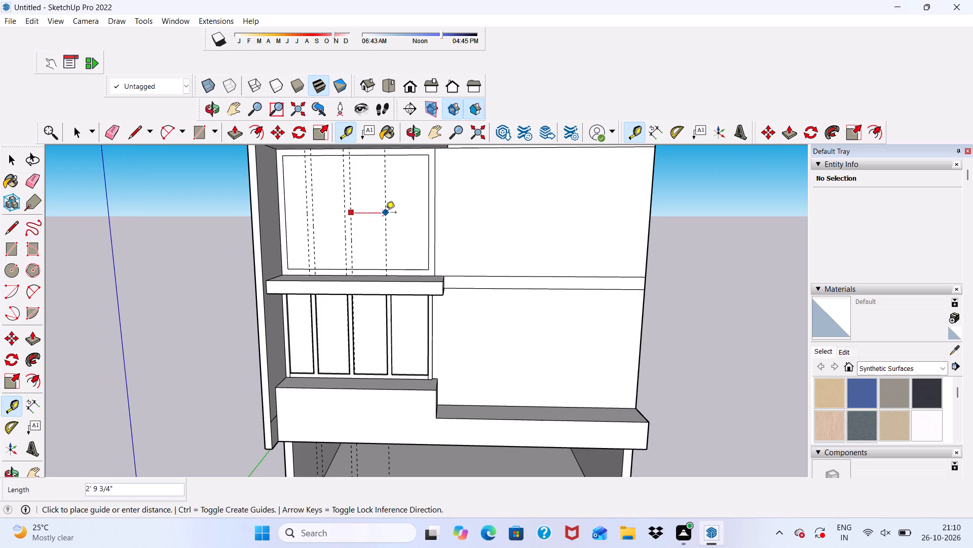
click(385, 211)
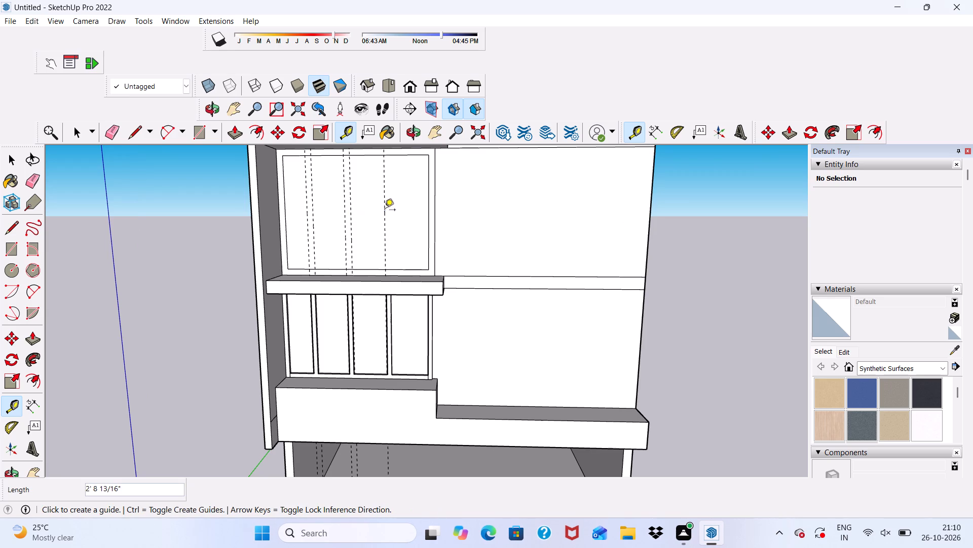
Place a sixth vertical guide about 6 5/16" from the fifth, marking the third mullion's width.
click(385, 208)
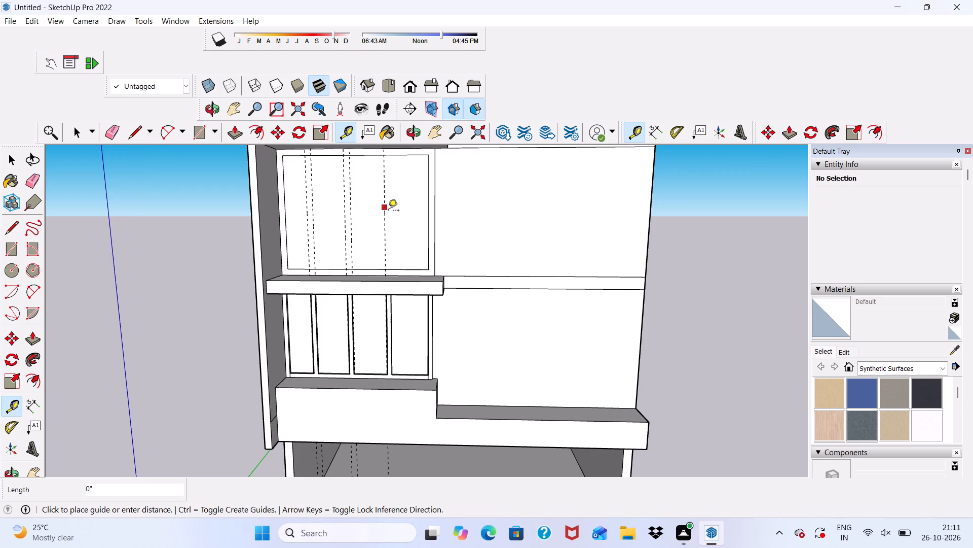
scroll(395, 221, up, 1)
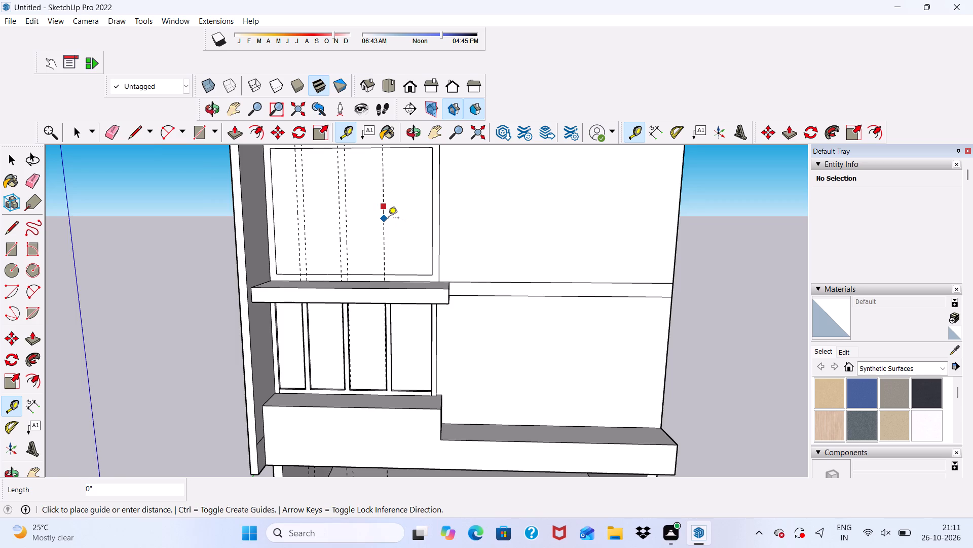
scroll(388, 219, up, 5)
scroll(391, 217, down, 5)
scroll(401, 225, up, 2)
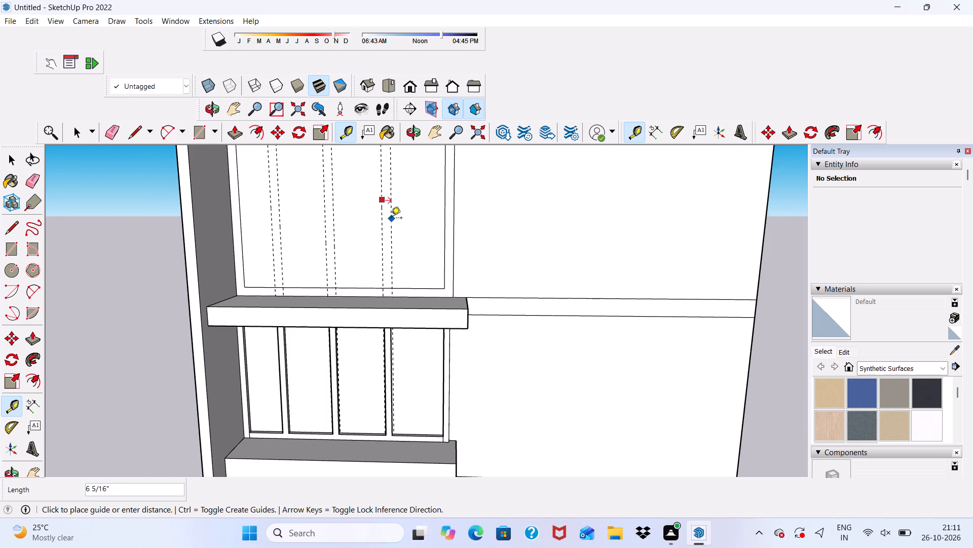
click(390, 217)
scroll(391, 215, down, 6)
key(space)
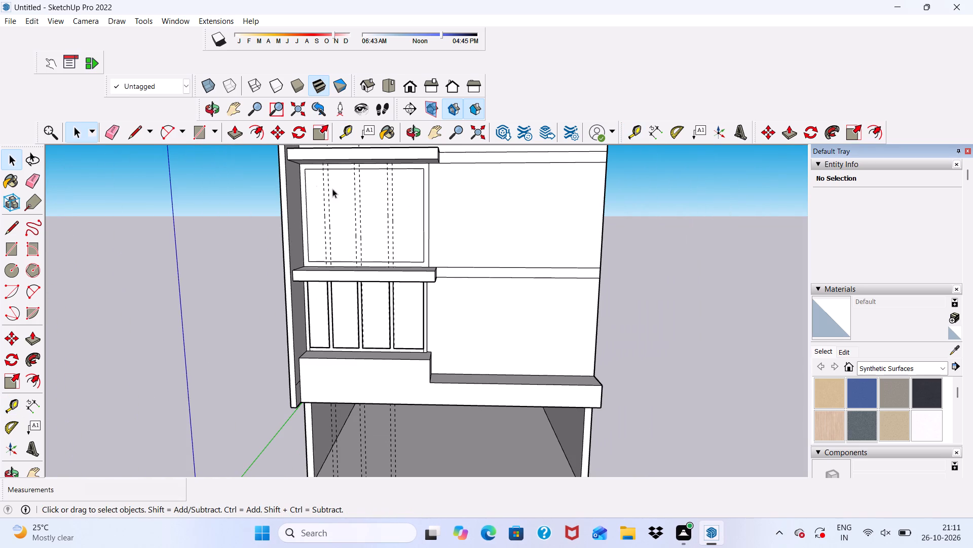
Draw the first mullion's two 9' vertical edges along the first guide pair, between the frame's bottom and top inner edges.
click(134, 135)
scroll(300, 292, up, 4)
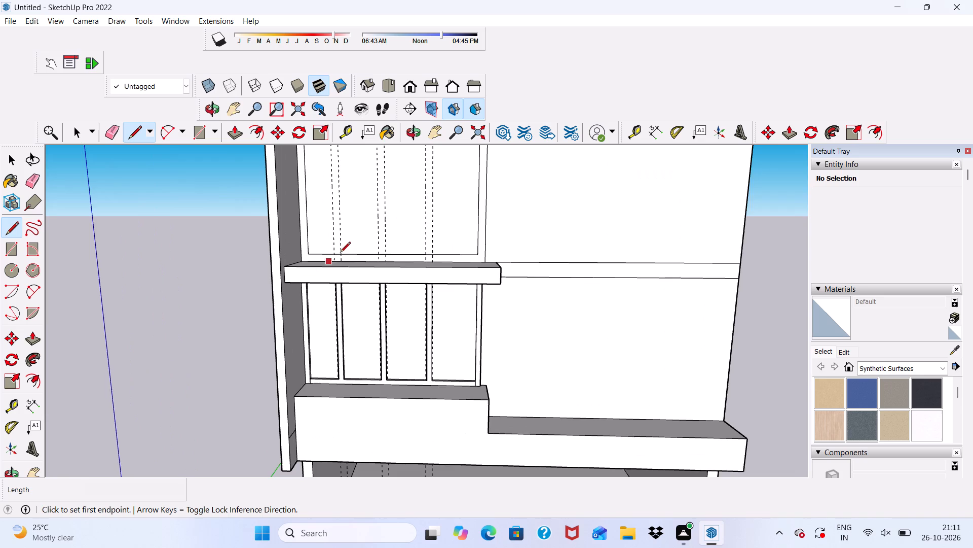
scroll(333, 246, up, 4)
click(333, 257)
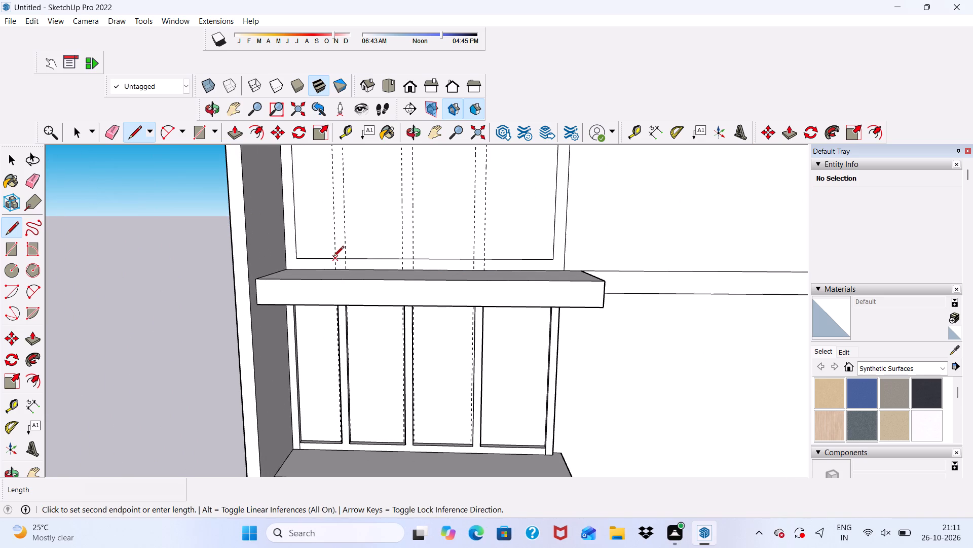
scroll(333, 257, down, 12)
scroll(338, 190, up, 4)
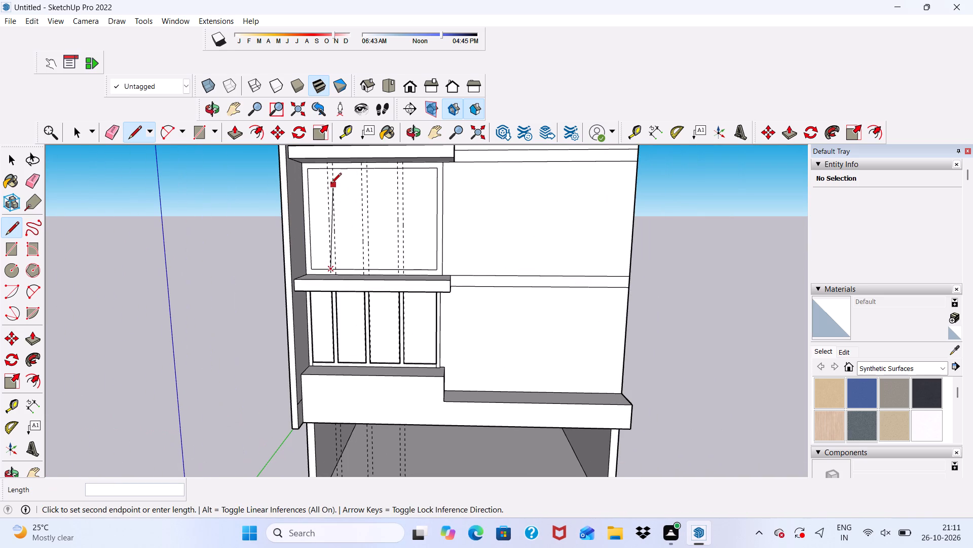
scroll(331, 184, down, 5)
scroll(332, 174, up, 6)
scroll(332, 174, down, 1)
scroll(324, 178, up, 9)
click(329, 177)
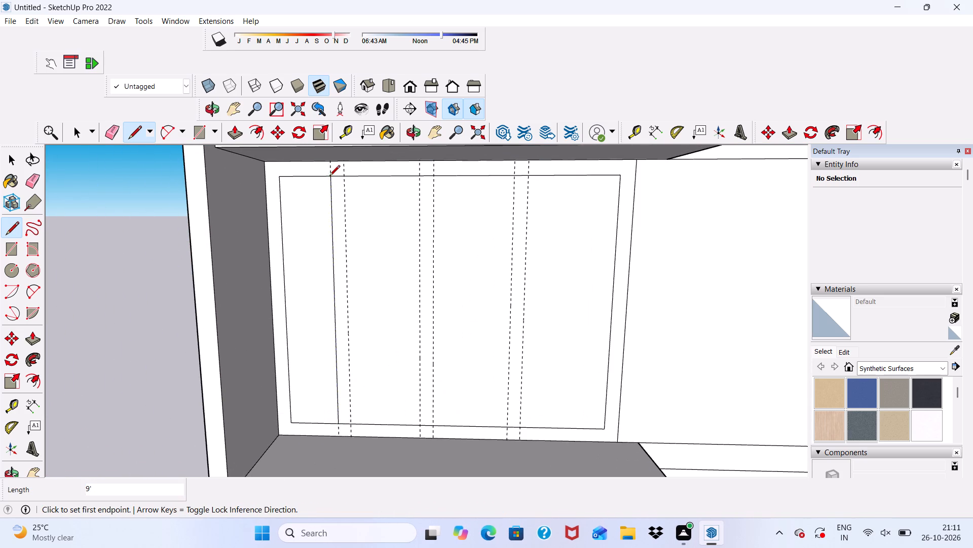
scroll(347, 190, down, 5)
scroll(344, 197, up, 5)
click(355, 184)
scroll(351, 202, down, 6)
scroll(346, 346, up, 5)
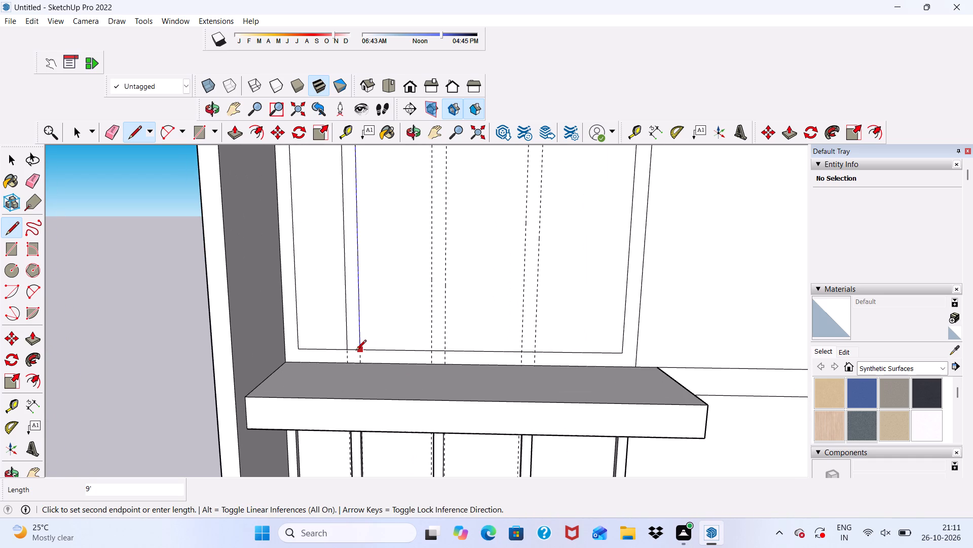
click(357, 352)
Draw the second mullion's two 9' vertical edges along the middle guide pair inside the window frame.
scroll(349, 343, down, 3)
scroll(407, 341, up, 2)
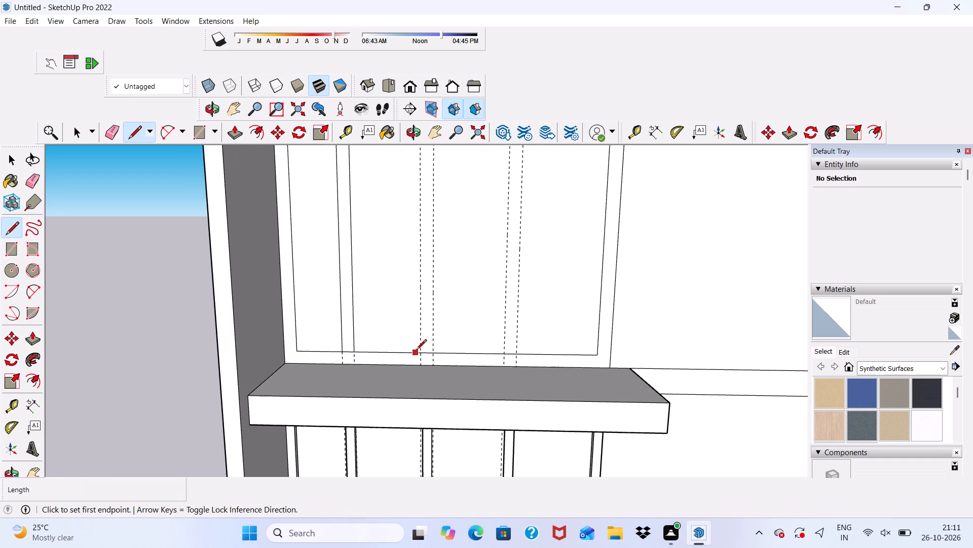
click(419, 353)
scroll(404, 303, down, 6)
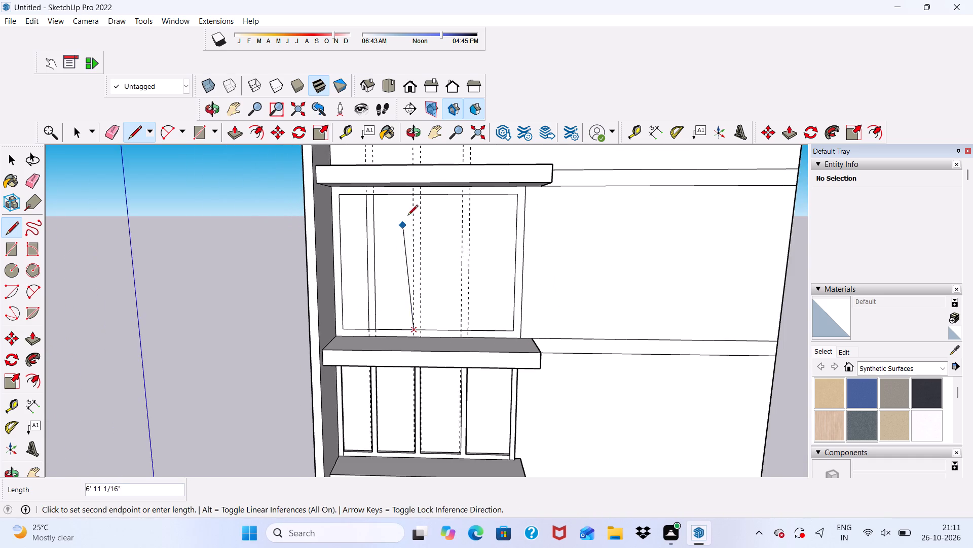
scroll(408, 215, up, 4)
click(415, 184)
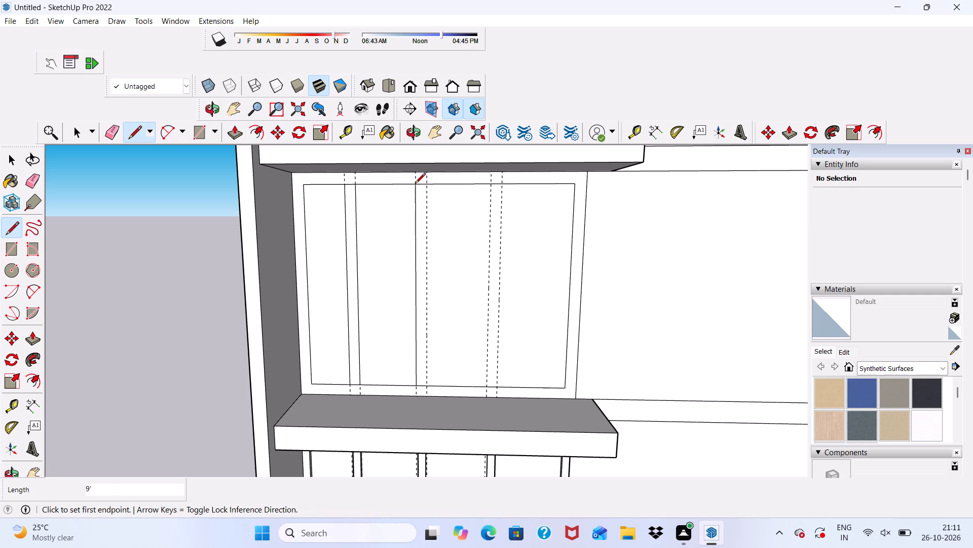
scroll(436, 187, up, 4)
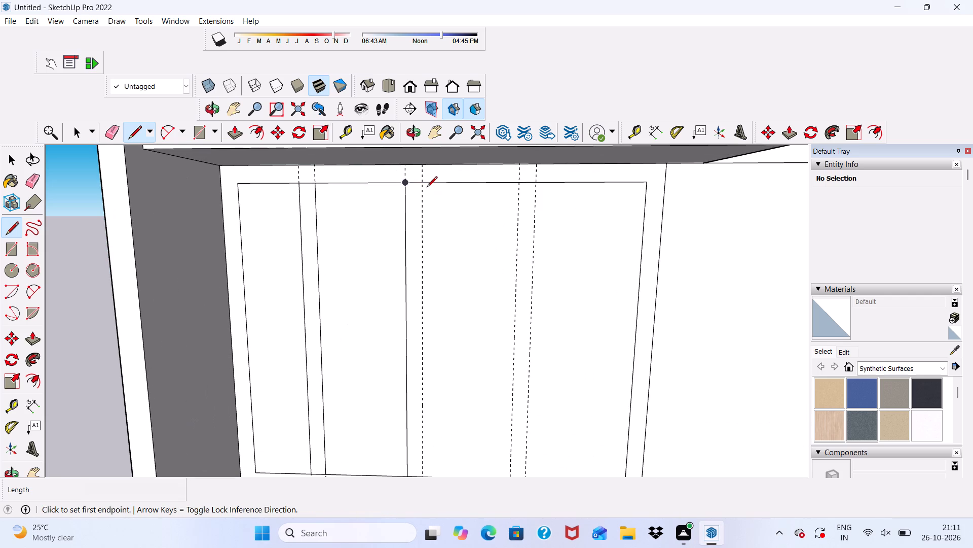
click(422, 184)
scroll(421, 210, down, 10)
scroll(423, 299, up, 5)
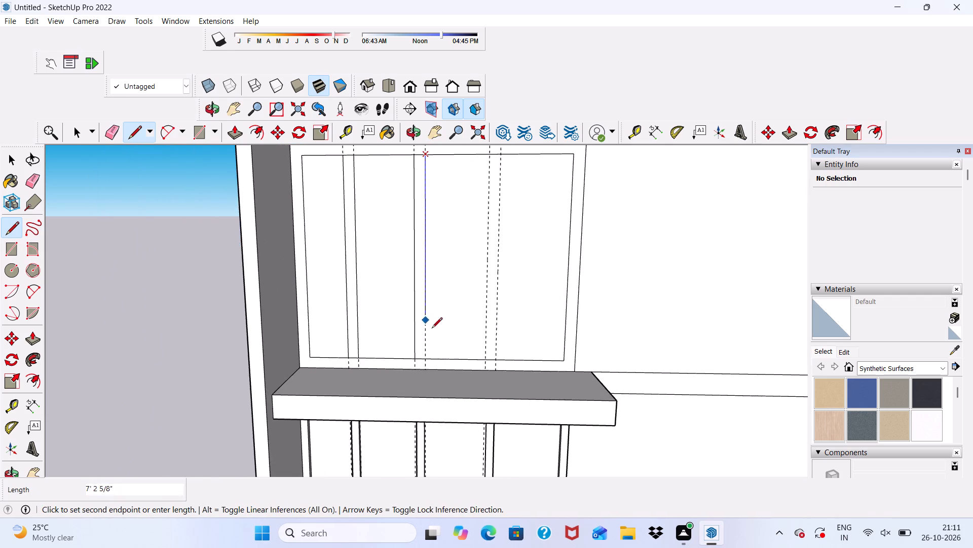
scroll(428, 373, down, 2)
scroll(427, 376, up, 4)
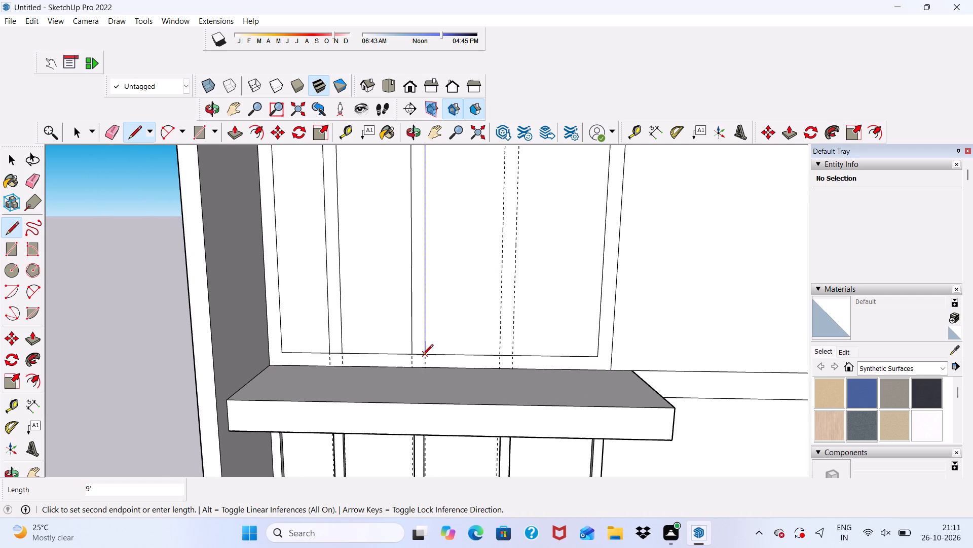
scroll(423, 353, up, 4)
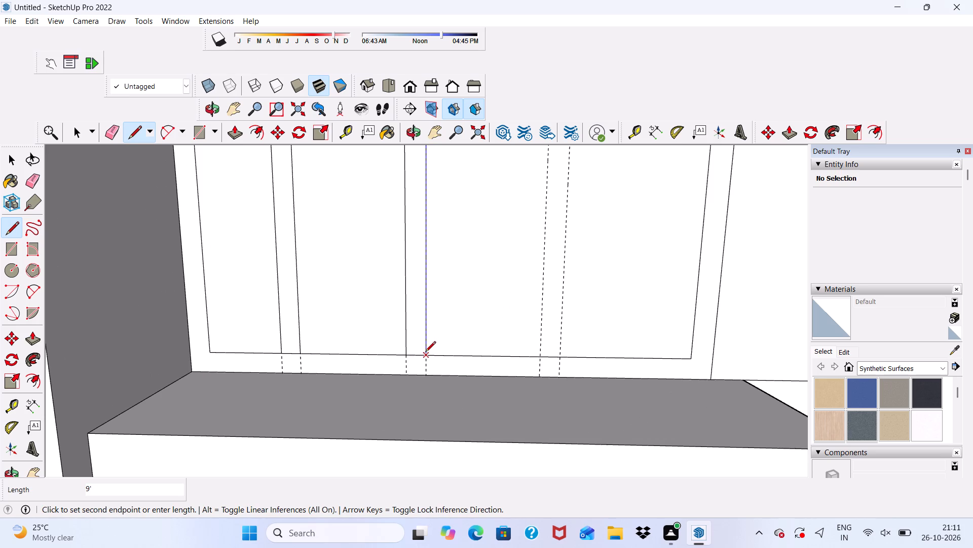
click(426, 356)
Draw the third mullion's two vertical edges along the guide pair farthest from the side fin, spanning the frame's inner height.
scroll(426, 356, down, 2)
scroll(521, 355, up, 2)
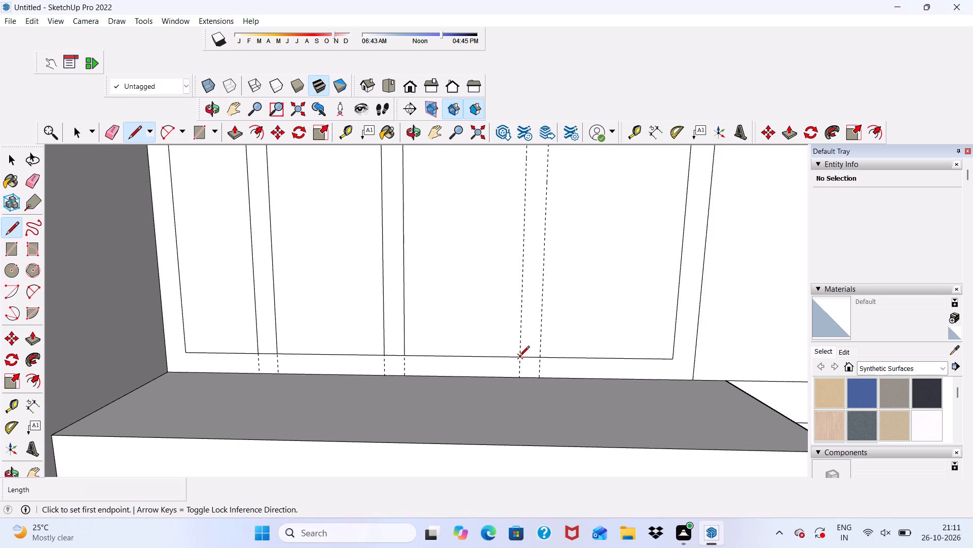
click(519, 357)
scroll(516, 316, down, 11)
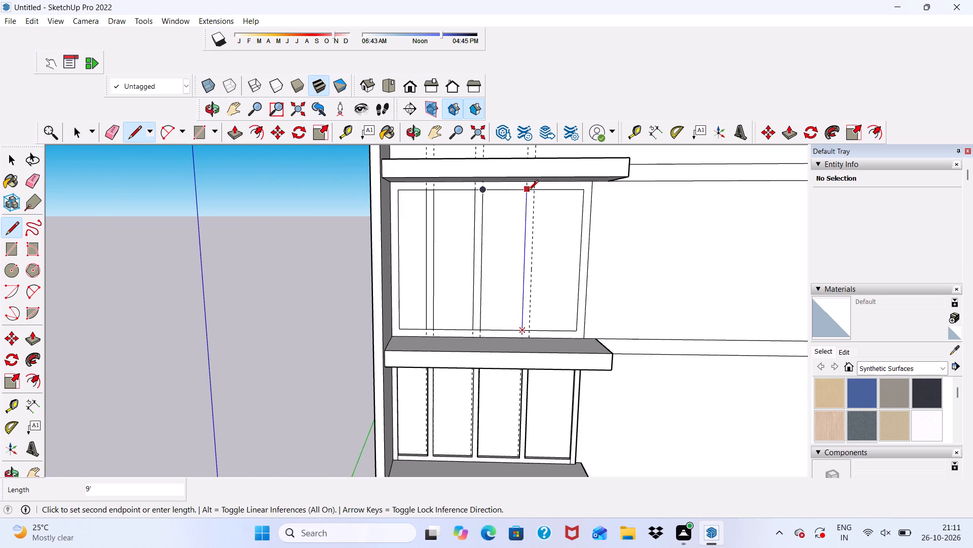
click(528, 191)
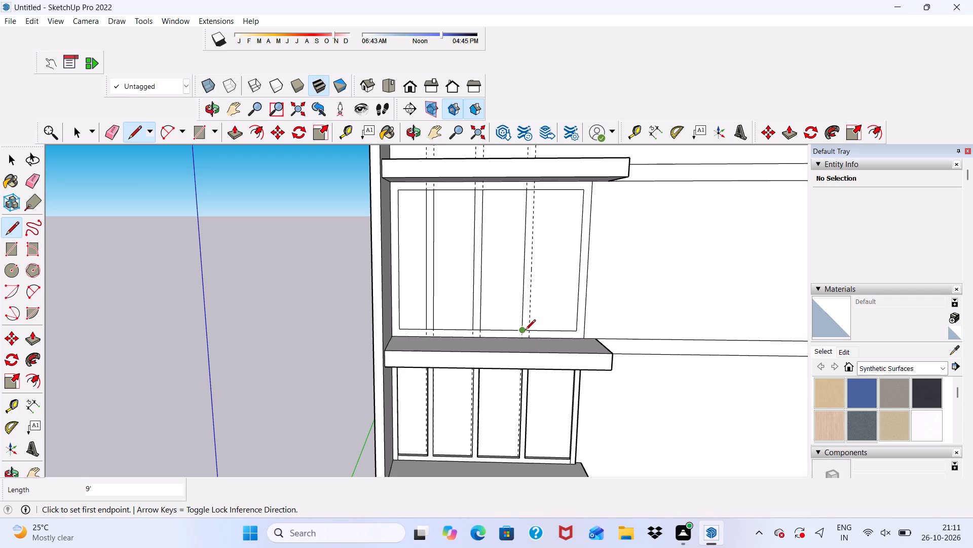
scroll(528, 331, up, 5)
click(531, 330)
scroll(531, 330, down, 8)
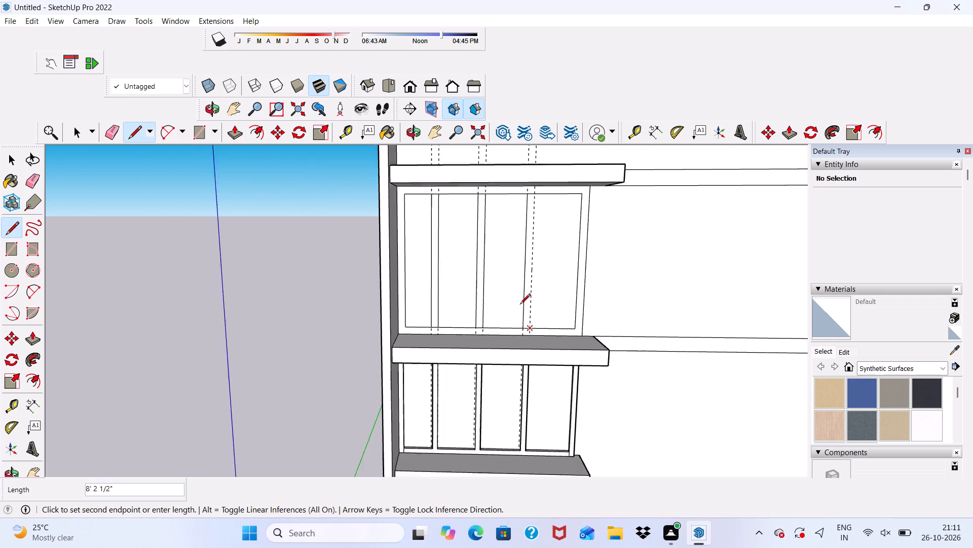
scroll(520, 305, down, 1)
scroll(528, 229, up, 3)
click(534, 225)
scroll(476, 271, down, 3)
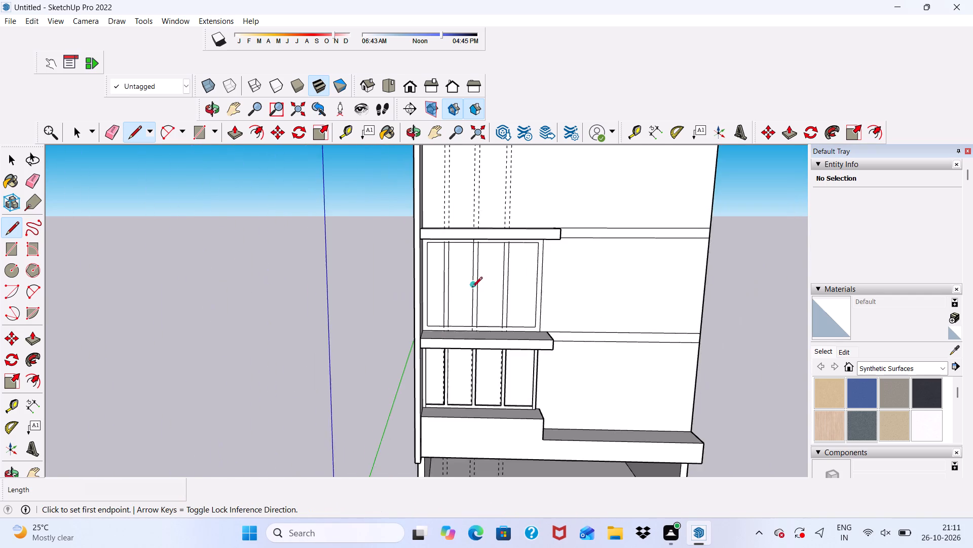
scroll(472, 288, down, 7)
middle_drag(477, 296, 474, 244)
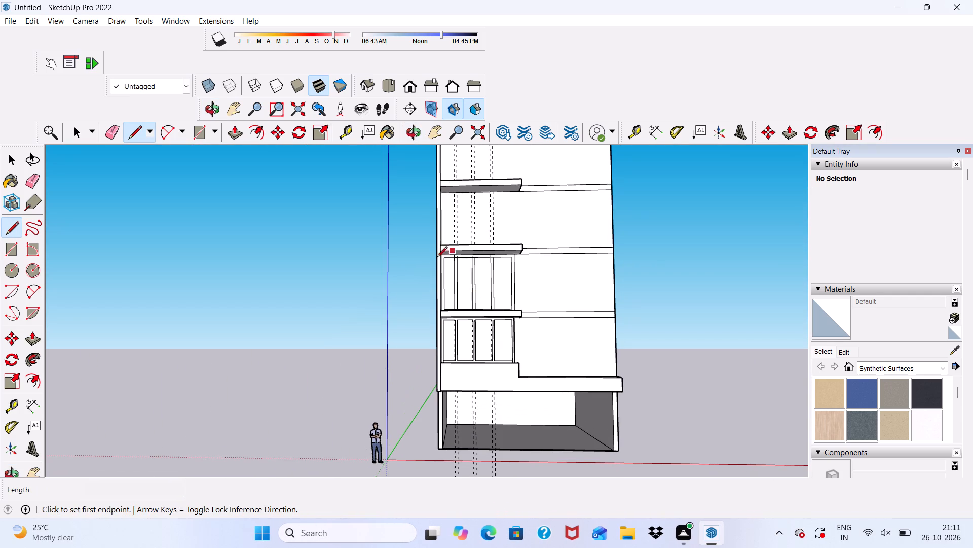
Examine the drawn mullion edges where they meet the top of the window frame.
scroll(474, 228, up, 5)
scroll(499, 273, up, 3)
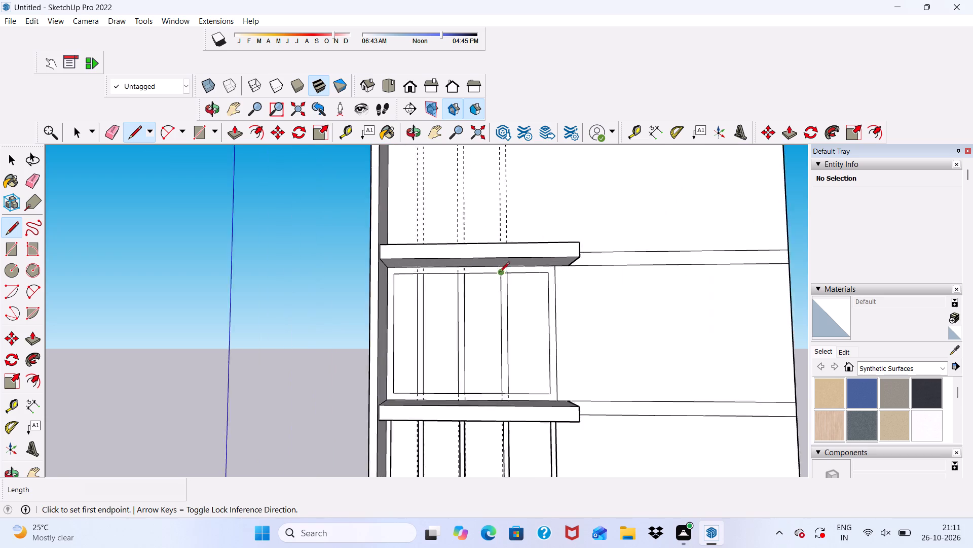
scroll(499, 273, up, 1)
key(space)
scroll(411, 273, up, 5)
middle_drag(411, 273, 413, 299)
scroll(398, 280, up, 1)
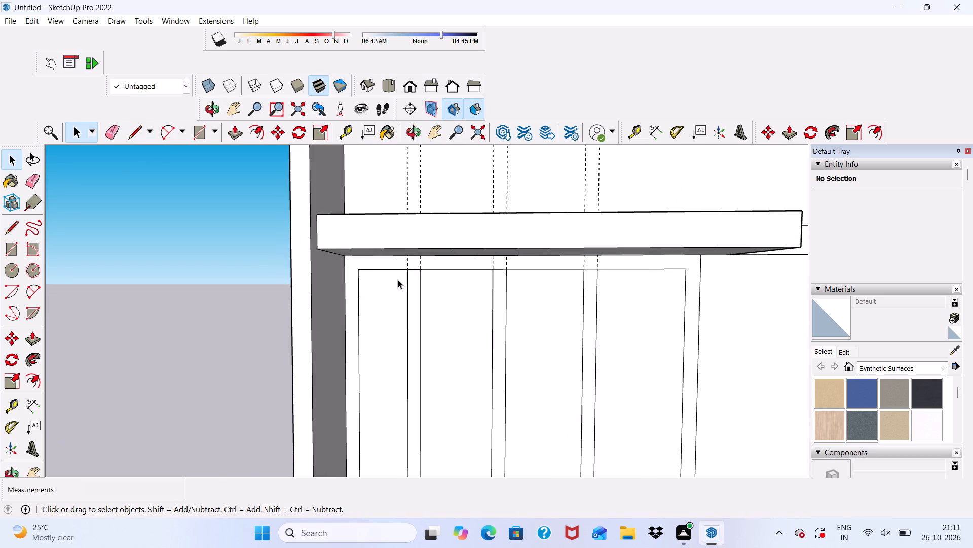
scroll(378, 264, down, 20)
scroll(378, 264, down, 5)
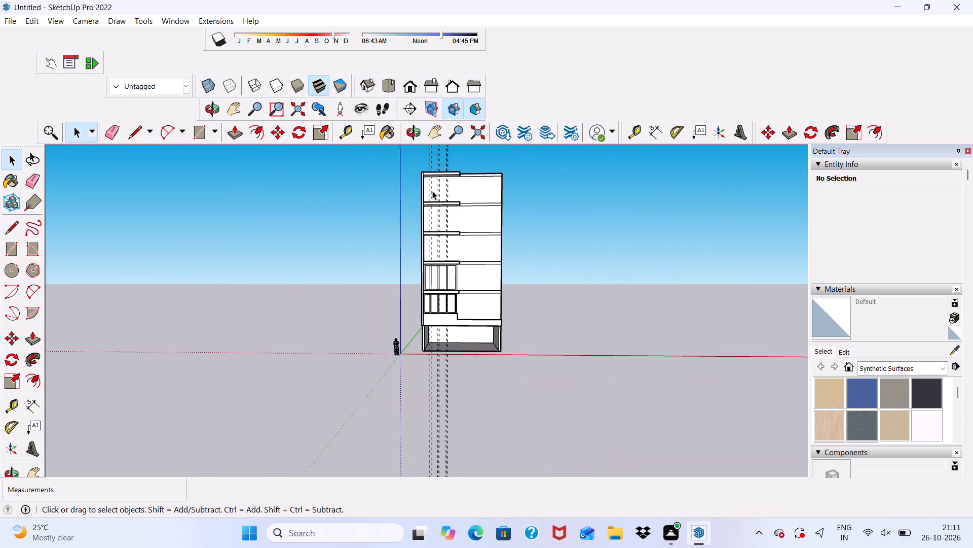
Place a seventh vertical guide about 3' 5/16" from the sixth, in line with the window frame's inner edge.
scroll(432, 190, up, 6)
scroll(475, 292, up, 4)
scroll(473, 294, down, 1)
middle_drag(469, 344, 462, 325)
scroll(492, 374, up, 1)
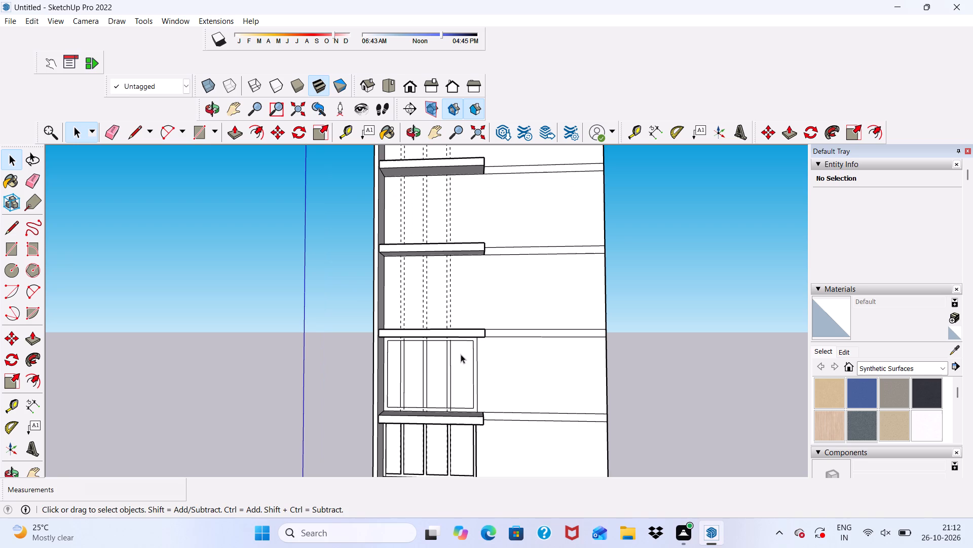
click(348, 125)
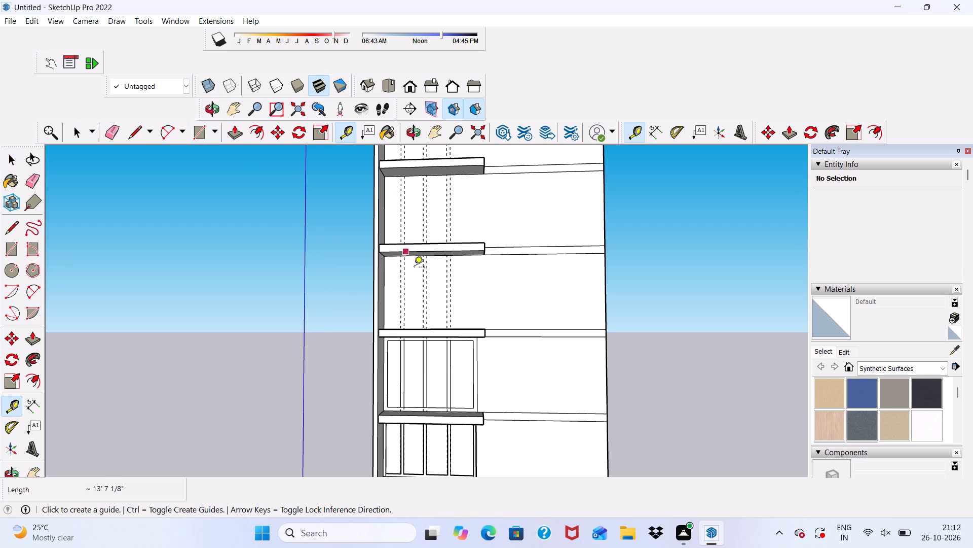
scroll(421, 292, up, 3)
click(455, 299)
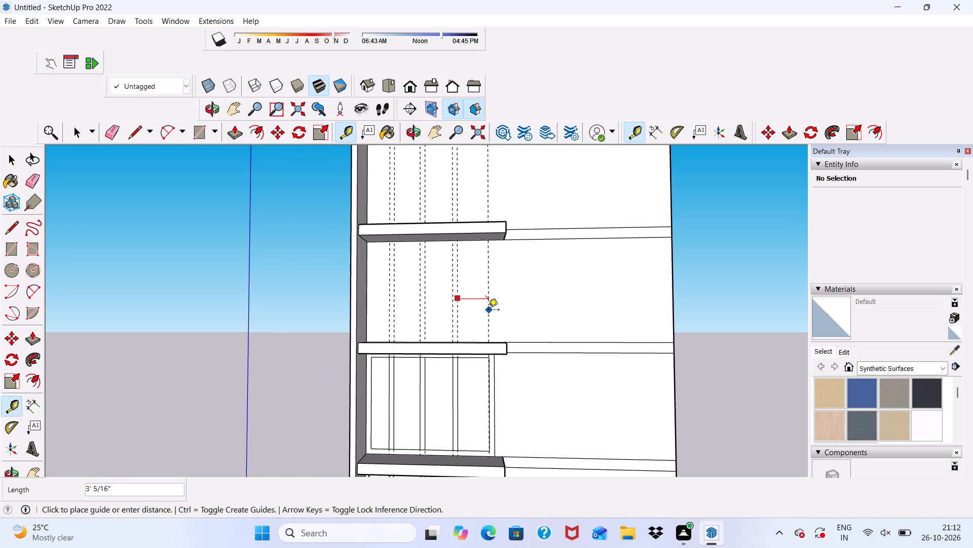
click(489, 311)
Place an eighth vertical guide about 6" from the seventh, in line with the window frame's outer edge.
click(488, 304)
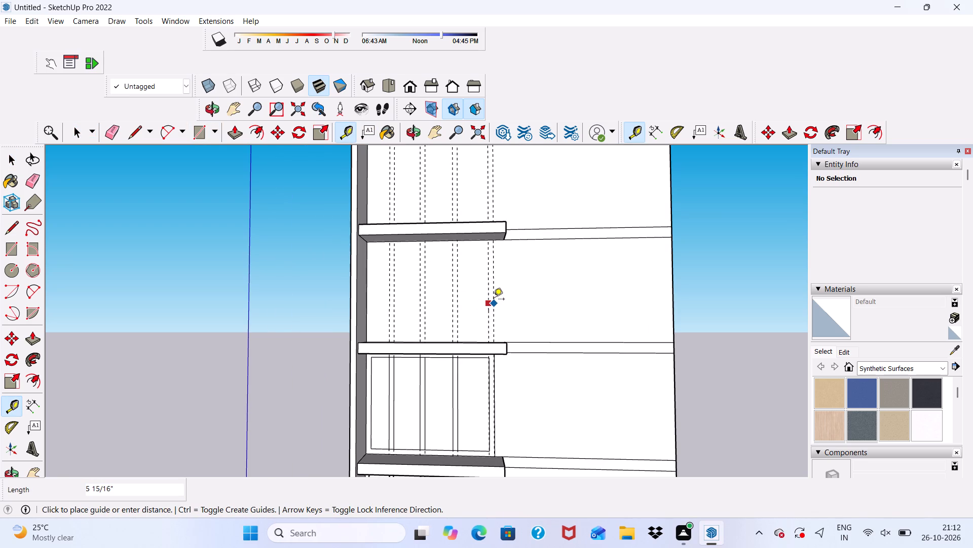
click(494, 300)
scroll(460, 265, down, 6)
key(space)
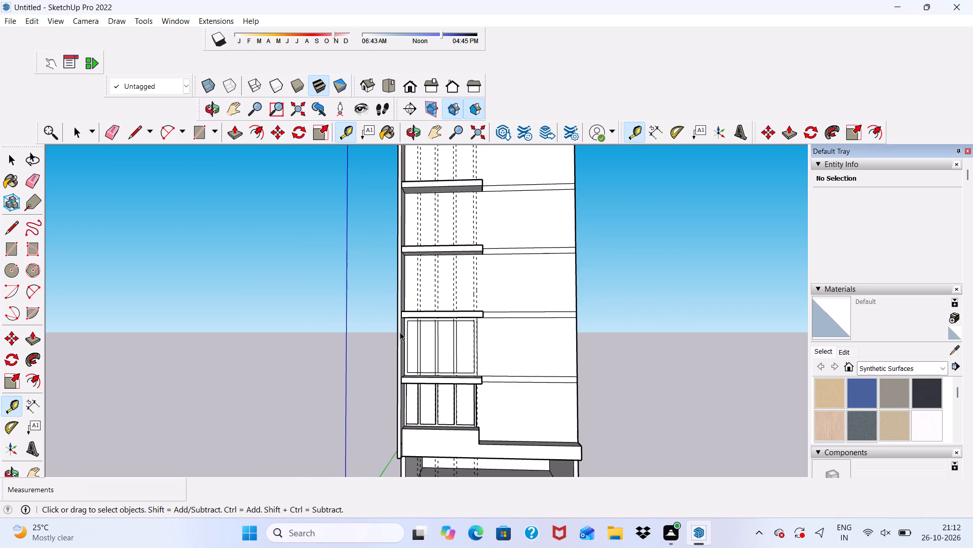
Draw a 10' high rectangle on the next floor's wall, from the fin corner under the upper ledge to the outermost guide at the lower ledge.
scroll(435, 392, up, 5)
scroll(414, 324, down, 3)
middle_drag(414, 323, 420, 359)
scroll(386, 223, up, 5)
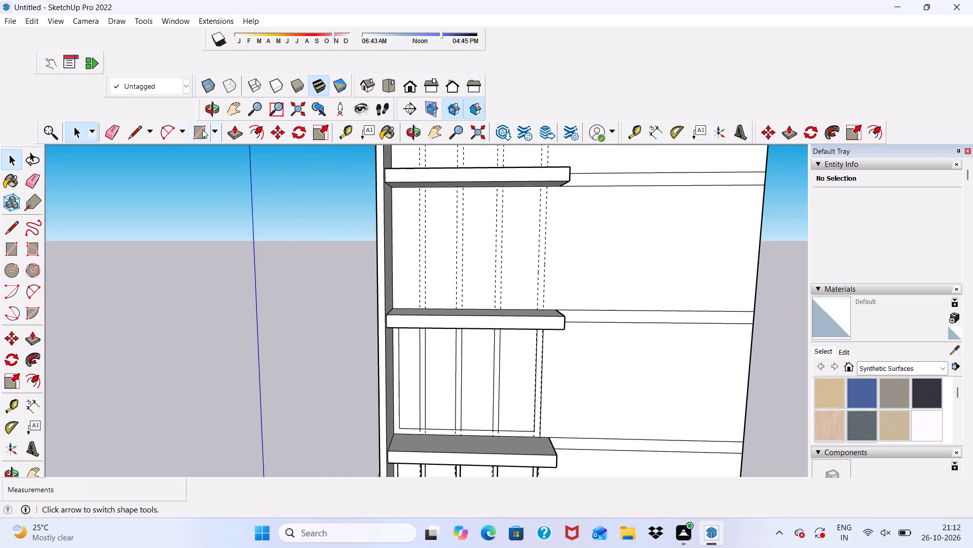
click(202, 129)
scroll(409, 230, up, 4)
click(385, 171)
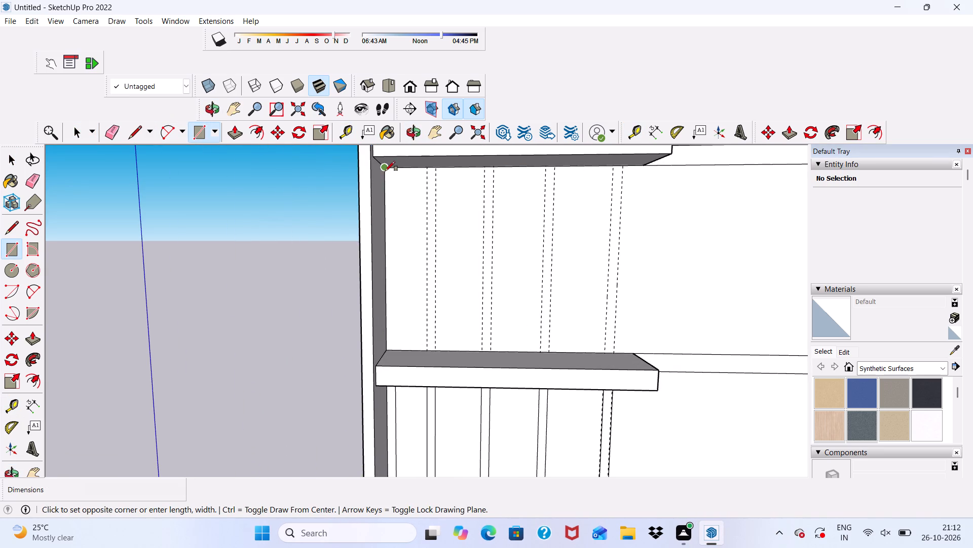
scroll(622, 320, down, 2)
scroll(614, 361, up, 4)
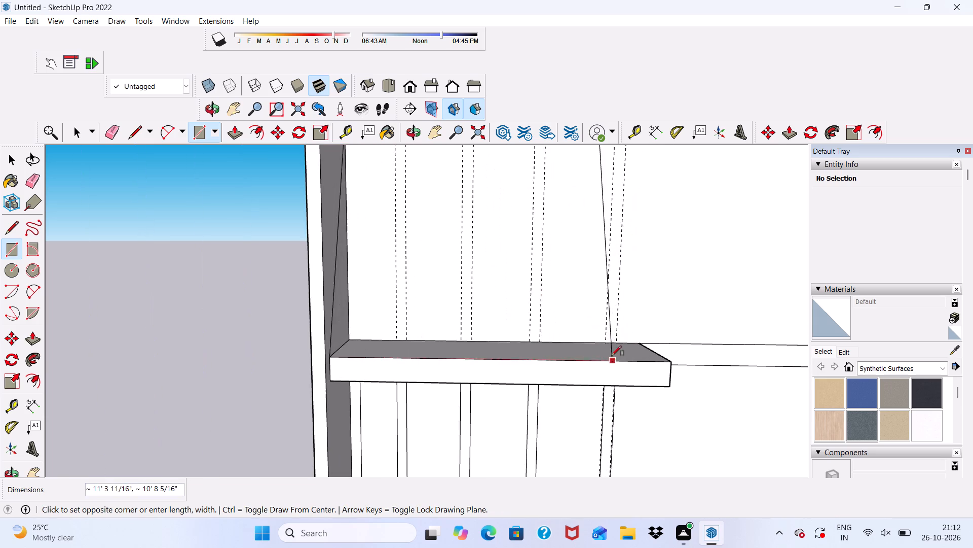
click(616, 345)
scroll(449, 280, down, 3)
key(space)
key(space)
Offset the new window rectangle 6" inward to form its frame.
click(392, 231)
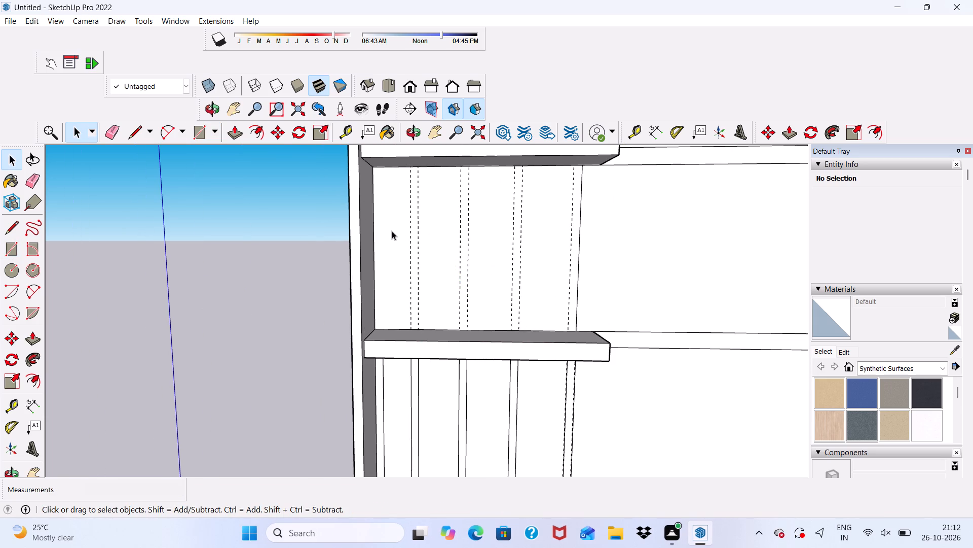
click(255, 130)
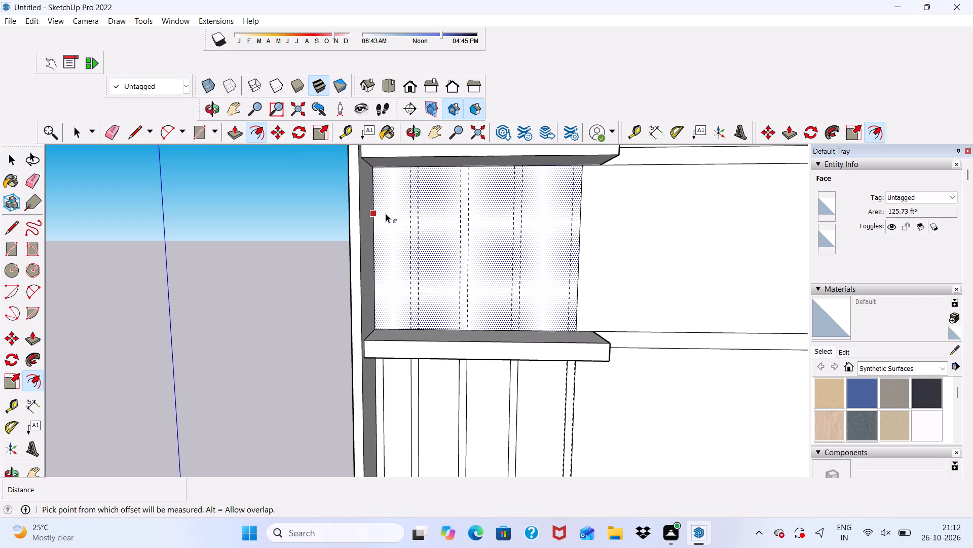
click(386, 214)
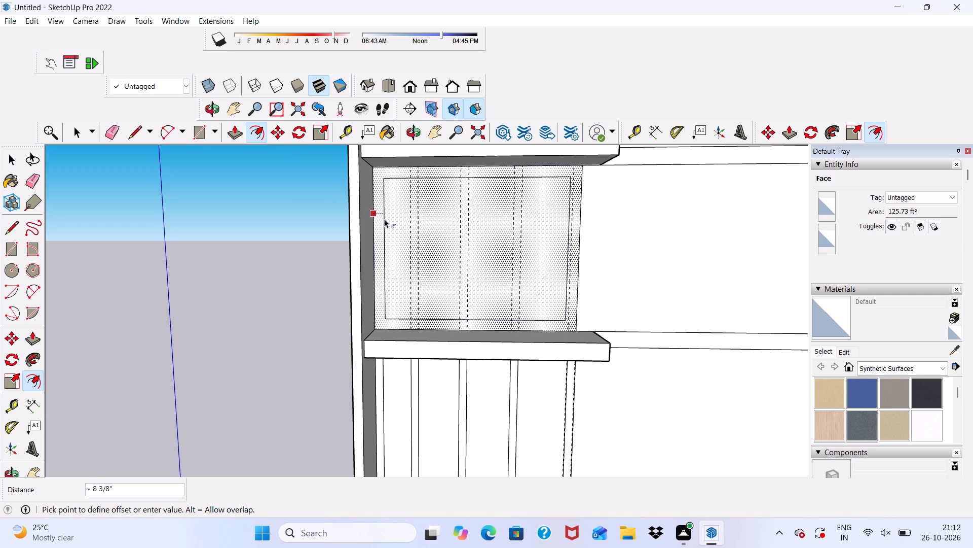
key(6)
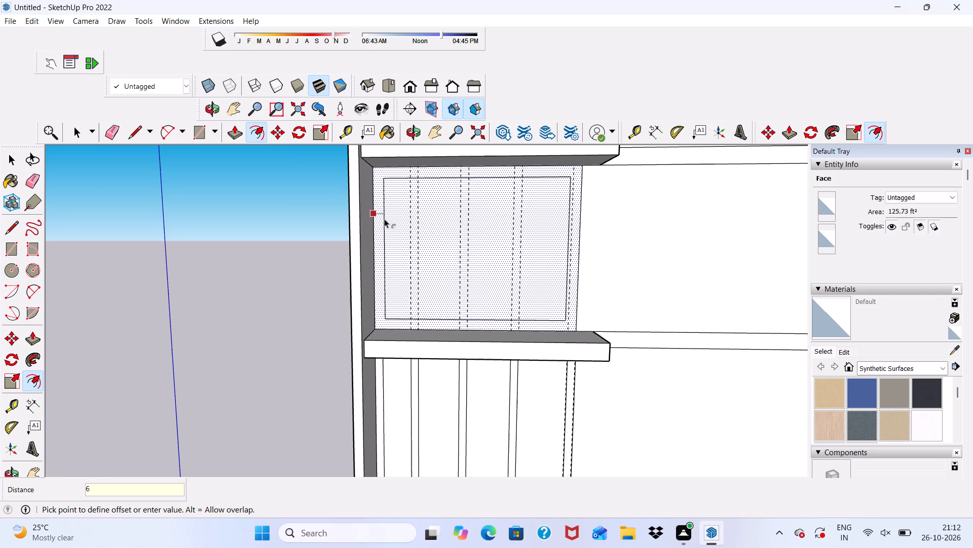
key(shift+quotedbl)
key(Return)
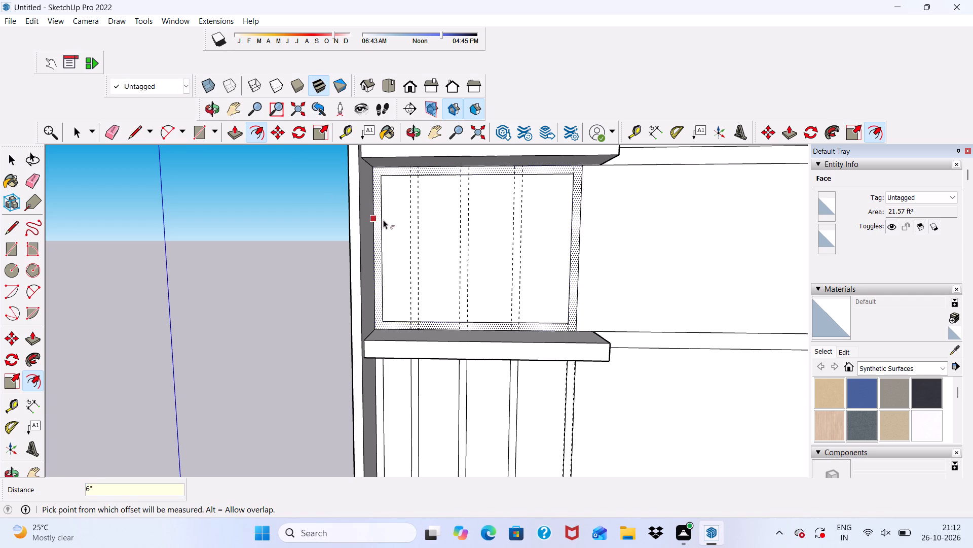
Draw the new window's first mullion with two 10' vertical edges along the guide pair nearest the fin, from ledge to ledge.
scroll(383, 222, down, 2)
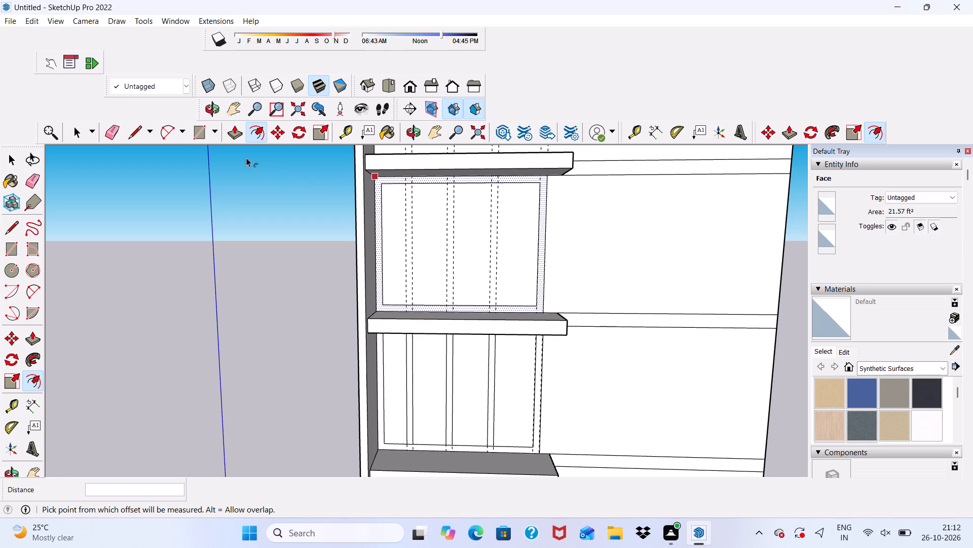
click(136, 129)
scroll(483, 195, up, 4)
scroll(384, 167, up, 4)
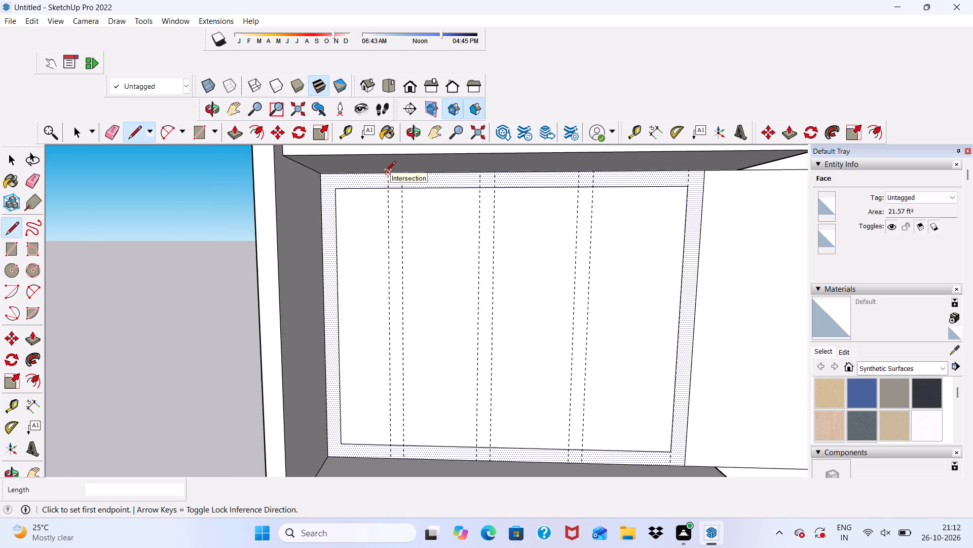
click(386, 174)
scroll(386, 163, down, 7)
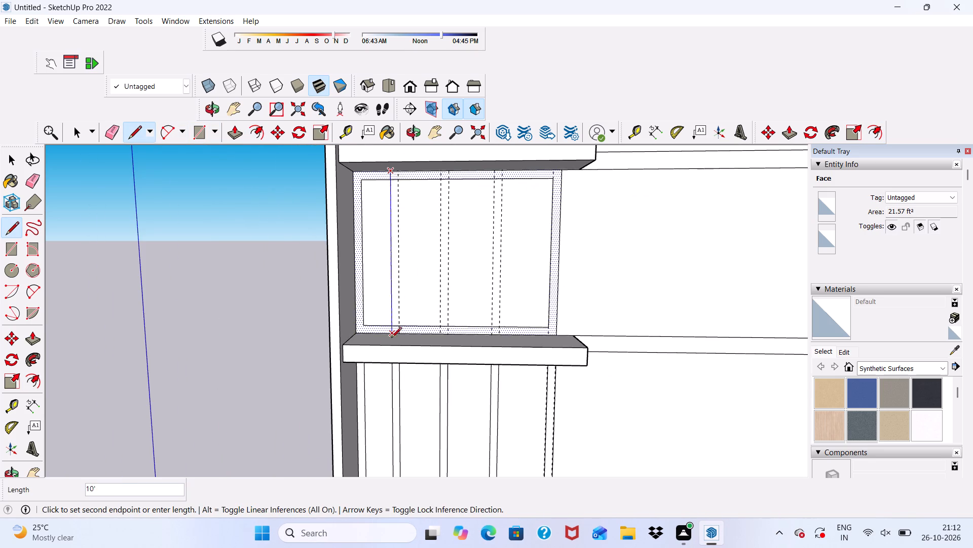
scroll(386, 347, up, 7)
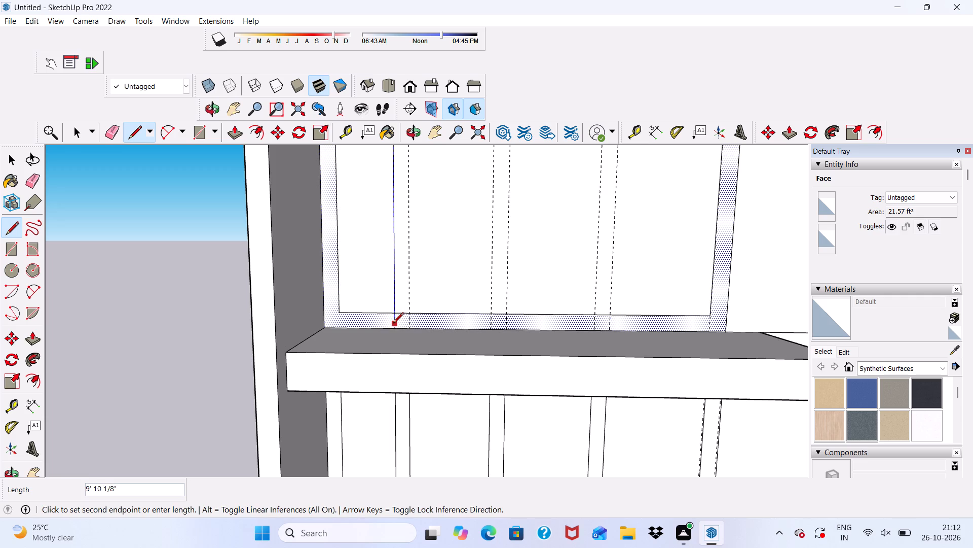
click(394, 329)
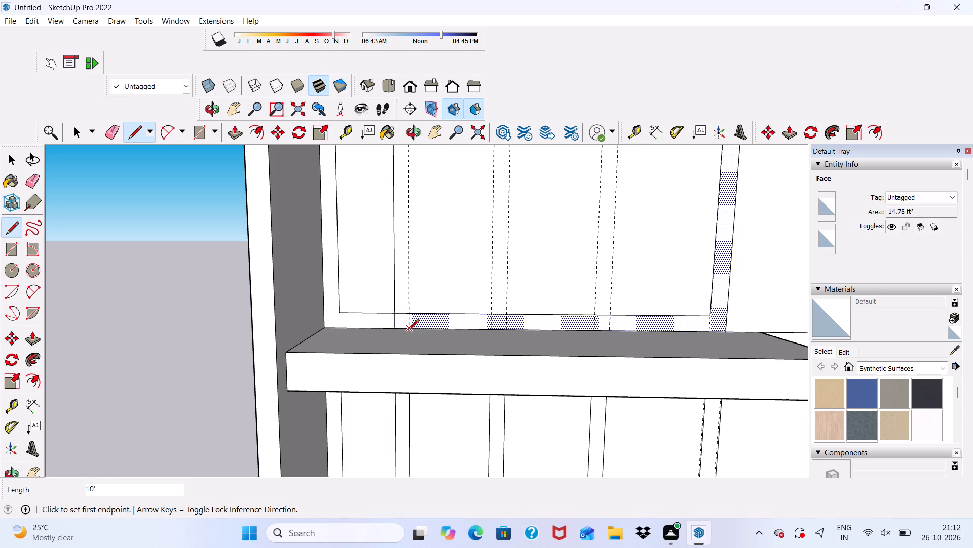
click(408, 330)
scroll(410, 307, down, 9)
scroll(414, 191, up, 6)
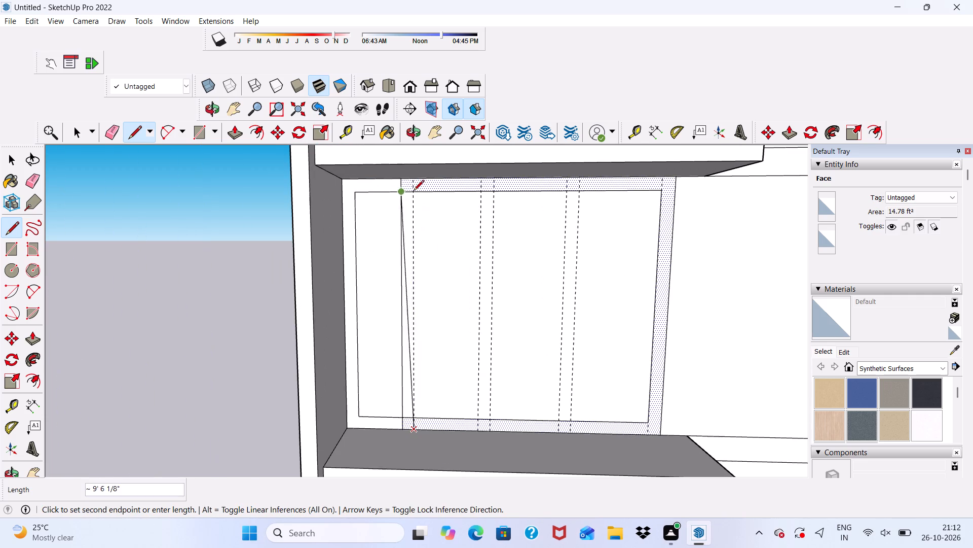
scroll(414, 184, up, 4)
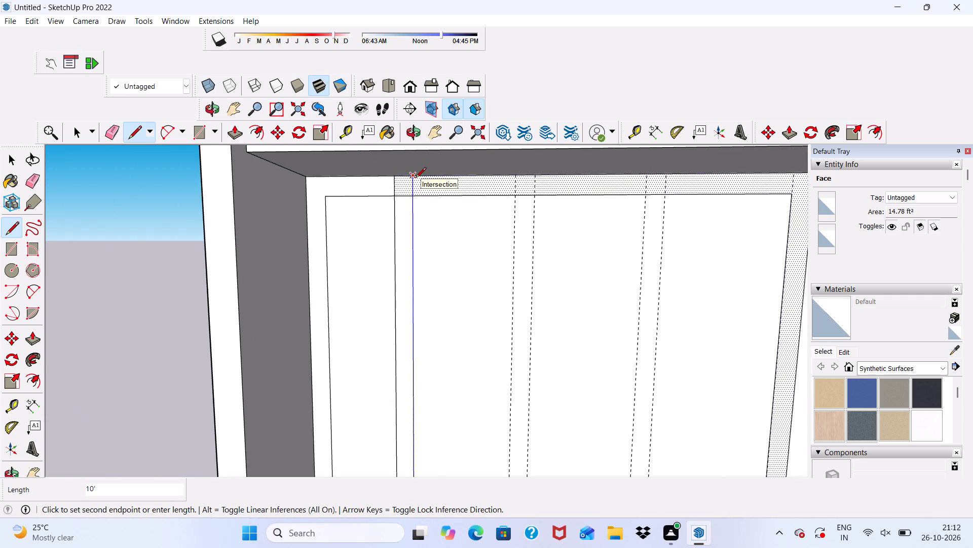
click(416, 179)
Draw the second mullion's two 10' vertical edges along the middle guide pair, between the upper and lower ledges.
click(516, 177)
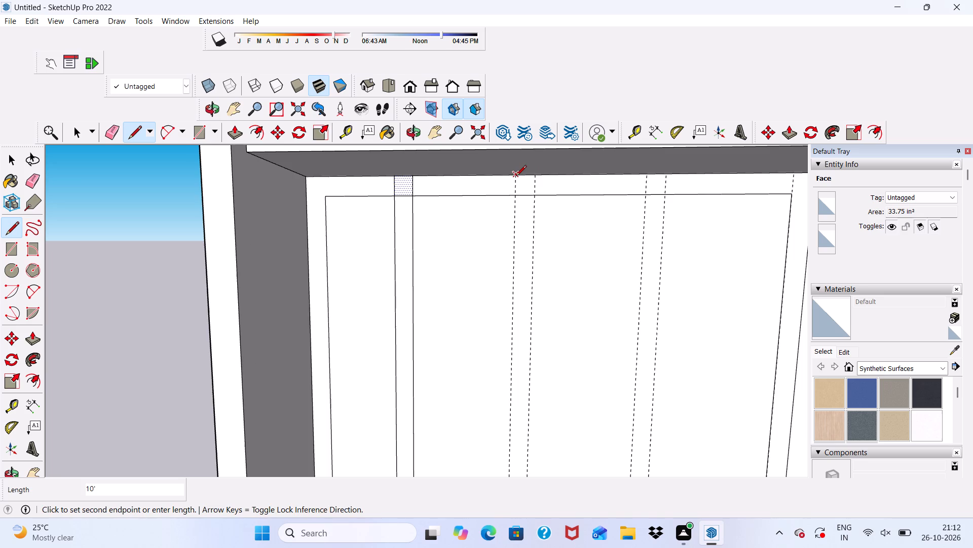
scroll(512, 180, down, 8)
scroll(507, 359, up, 6)
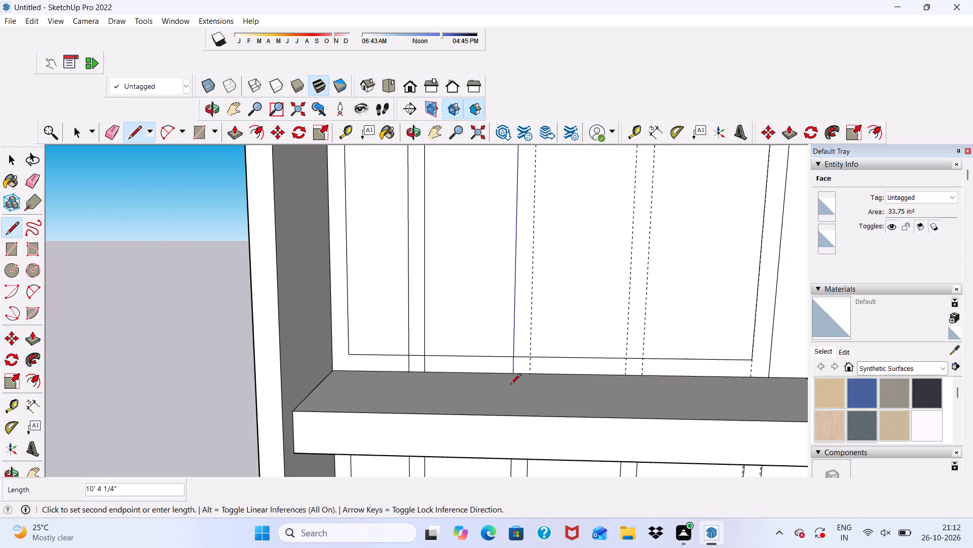
click(514, 379)
scroll(531, 379, up, 3)
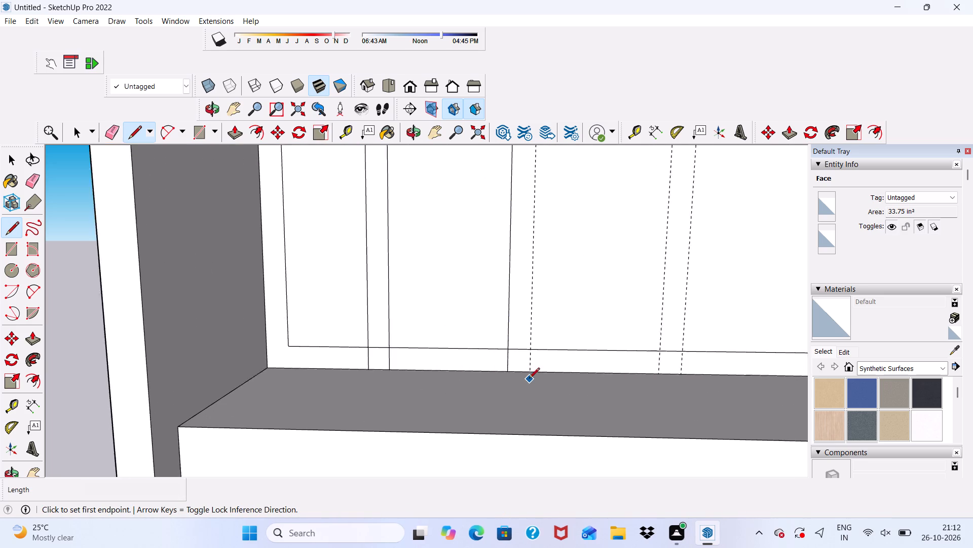
scroll(529, 379, up, 2)
click(527, 373)
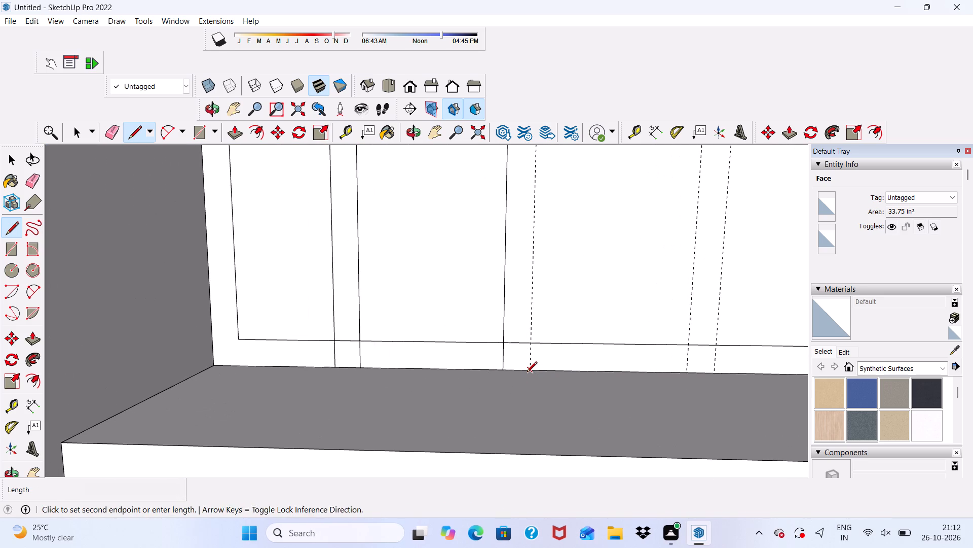
scroll(527, 312, down, 16)
scroll(518, 281, up, 5)
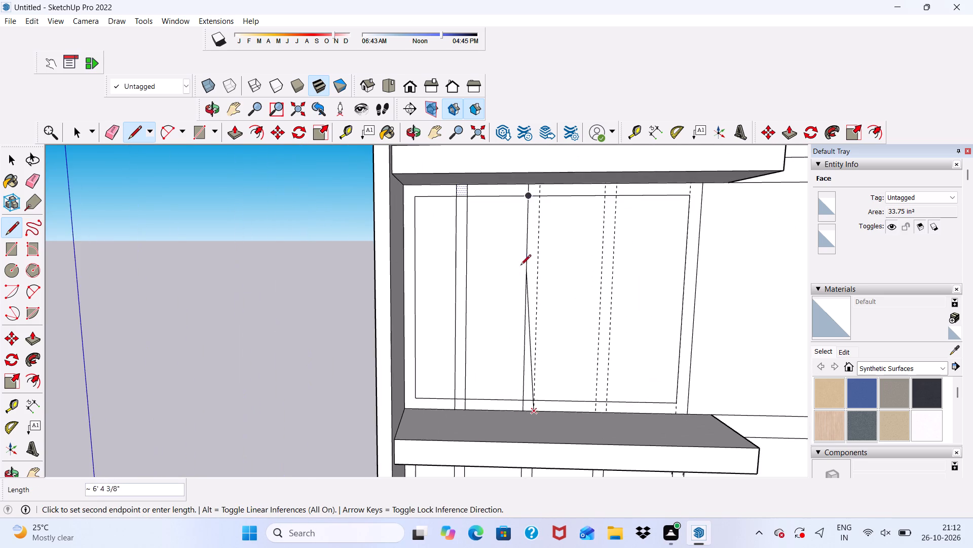
scroll(541, 199, up, 3)
click(539, 182)
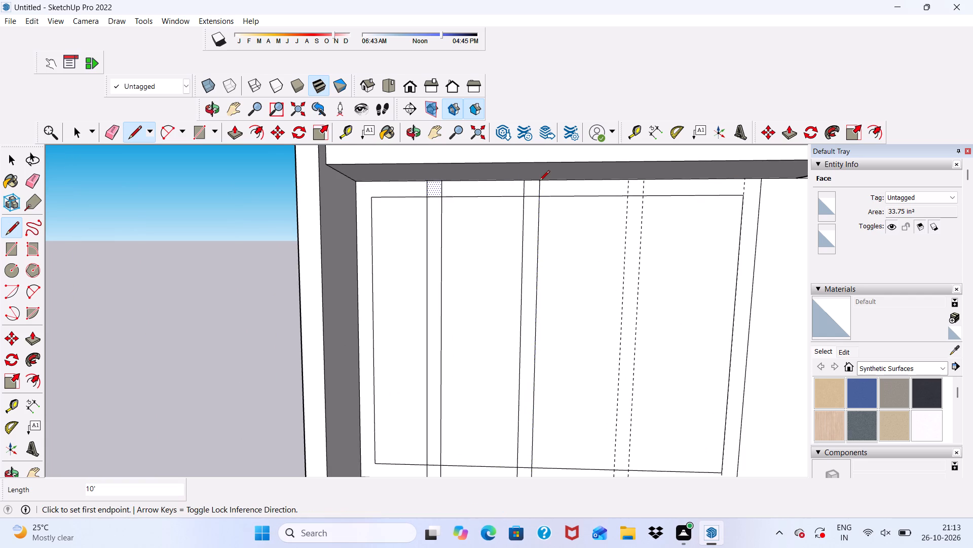
Draw the third mullion's two 10' vertical edges along the third guide pair, between the lower and upper ledges.
scroll(486, 259, down, 6)
scroll(554, 227, up, 15)
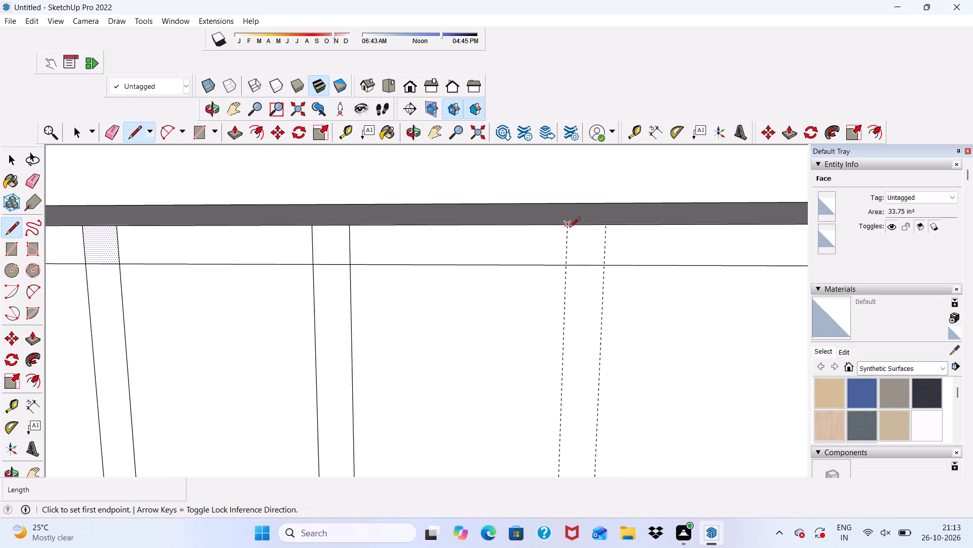
click(567, 228)
scroll(567, 236, down, 16)
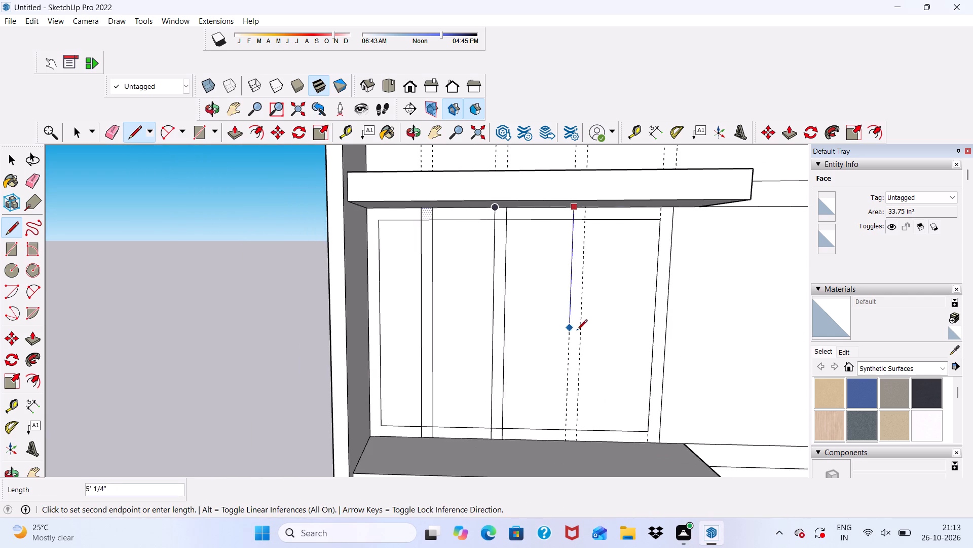
scroll(585, 380, up, 3)
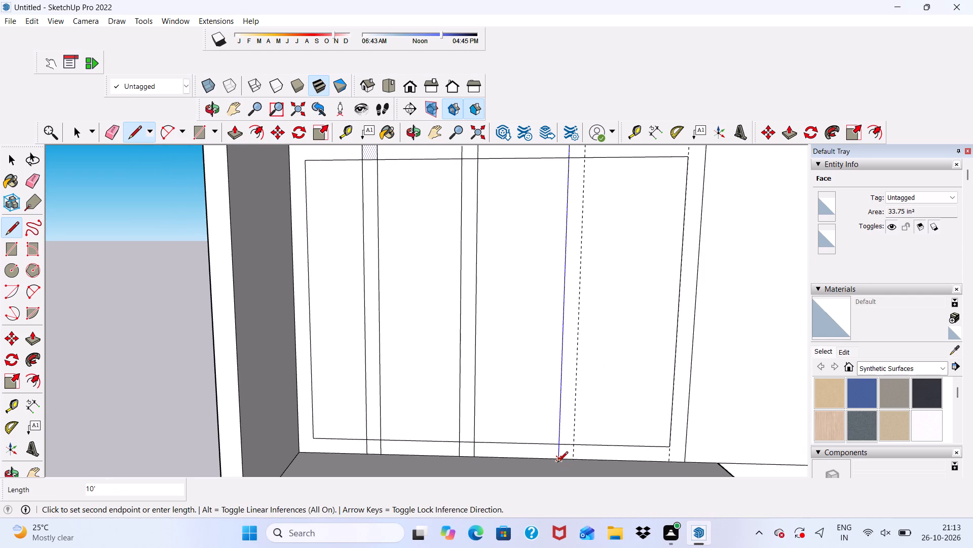
click(557, 463)
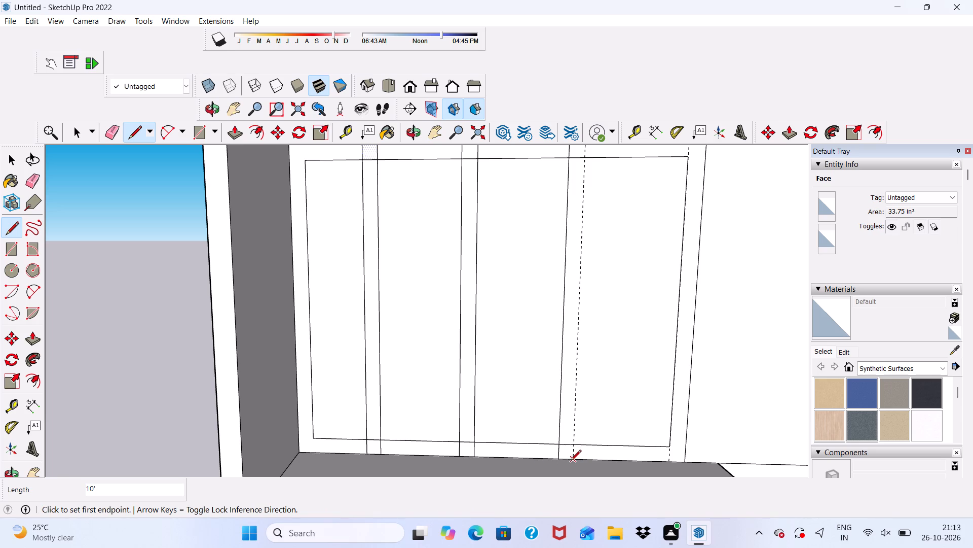
click(571, 461)
scroll(566, 420, down, 10)
middle_drag(587, 316, 587, 236)
scroll(591, 306, up, 10)
click(566, 315)
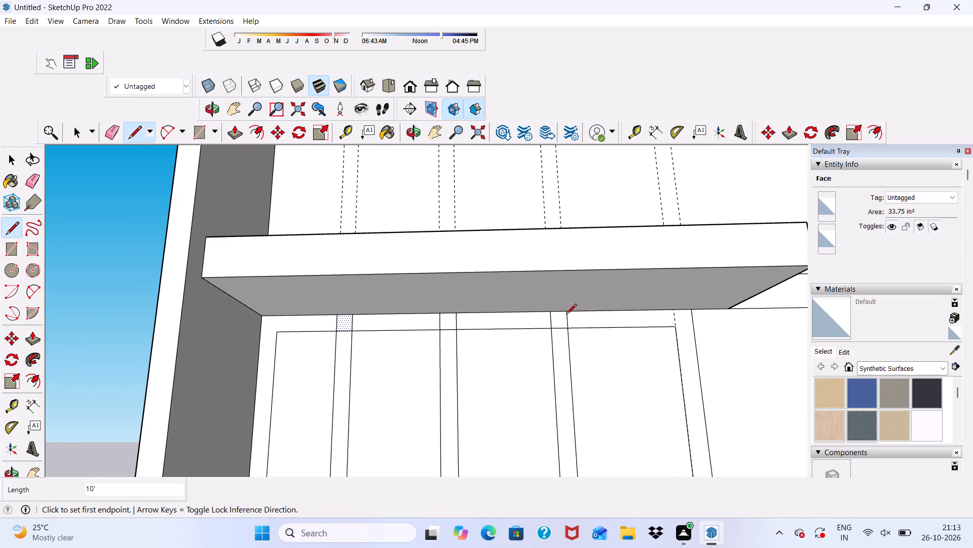
key(space)
scroll(622, 306, down, 2)
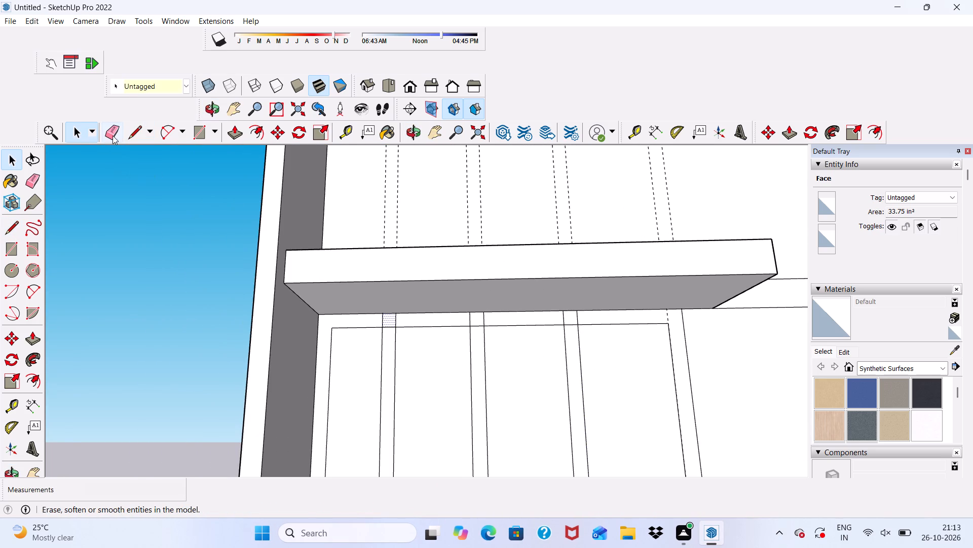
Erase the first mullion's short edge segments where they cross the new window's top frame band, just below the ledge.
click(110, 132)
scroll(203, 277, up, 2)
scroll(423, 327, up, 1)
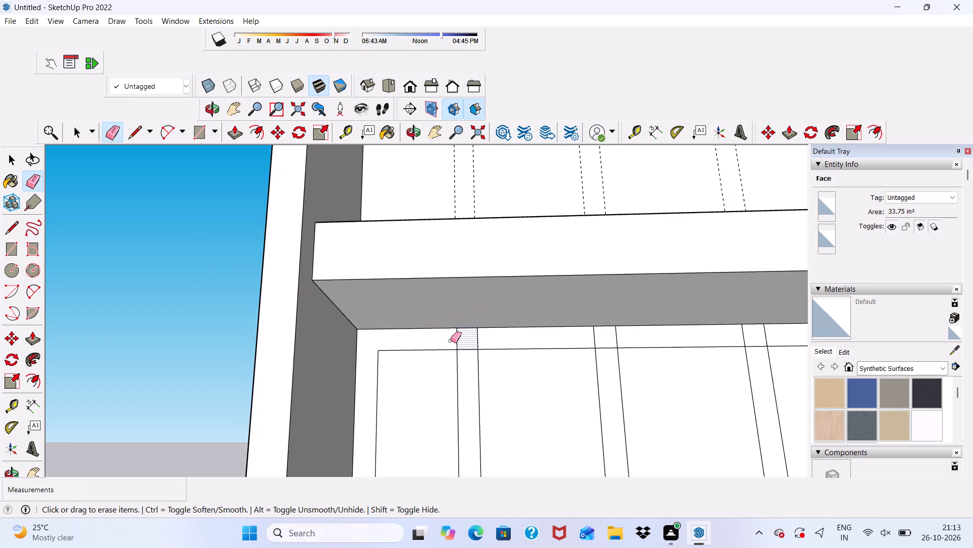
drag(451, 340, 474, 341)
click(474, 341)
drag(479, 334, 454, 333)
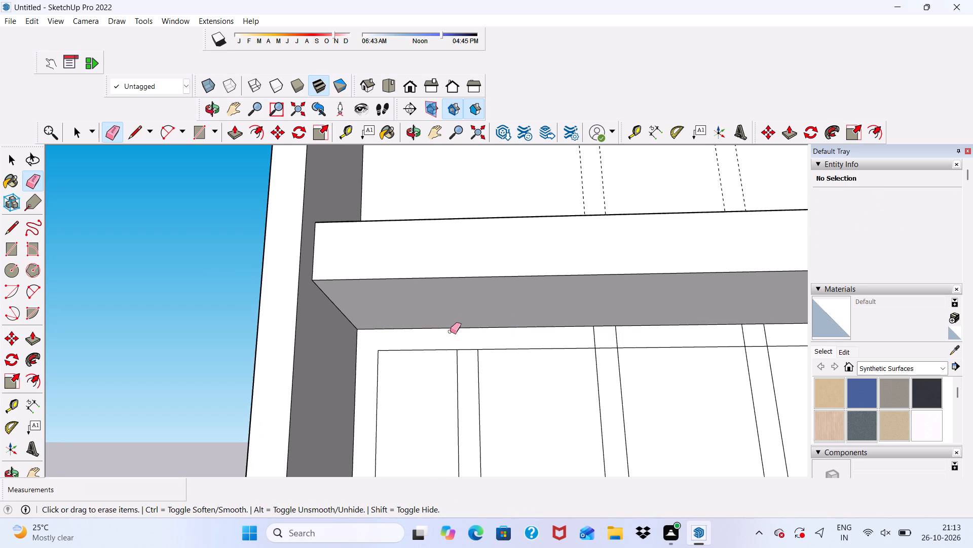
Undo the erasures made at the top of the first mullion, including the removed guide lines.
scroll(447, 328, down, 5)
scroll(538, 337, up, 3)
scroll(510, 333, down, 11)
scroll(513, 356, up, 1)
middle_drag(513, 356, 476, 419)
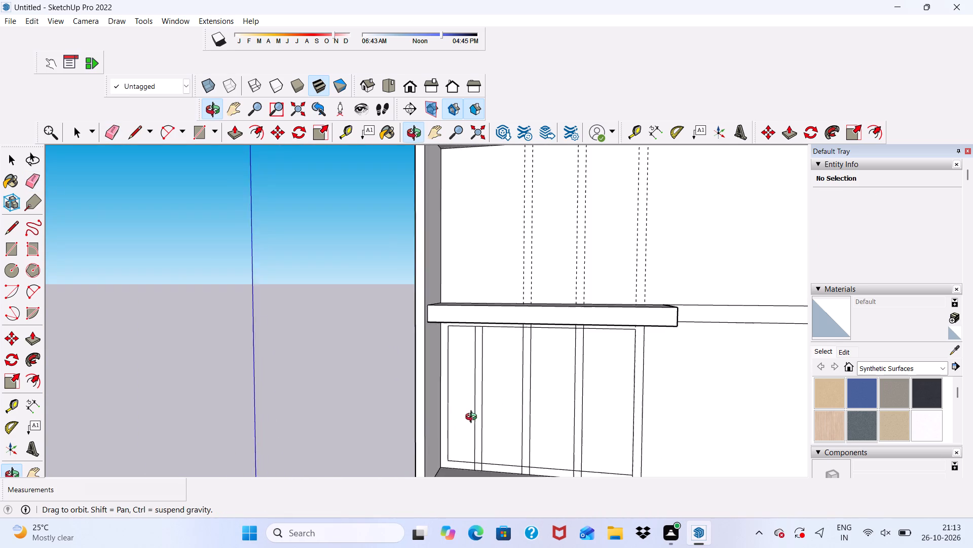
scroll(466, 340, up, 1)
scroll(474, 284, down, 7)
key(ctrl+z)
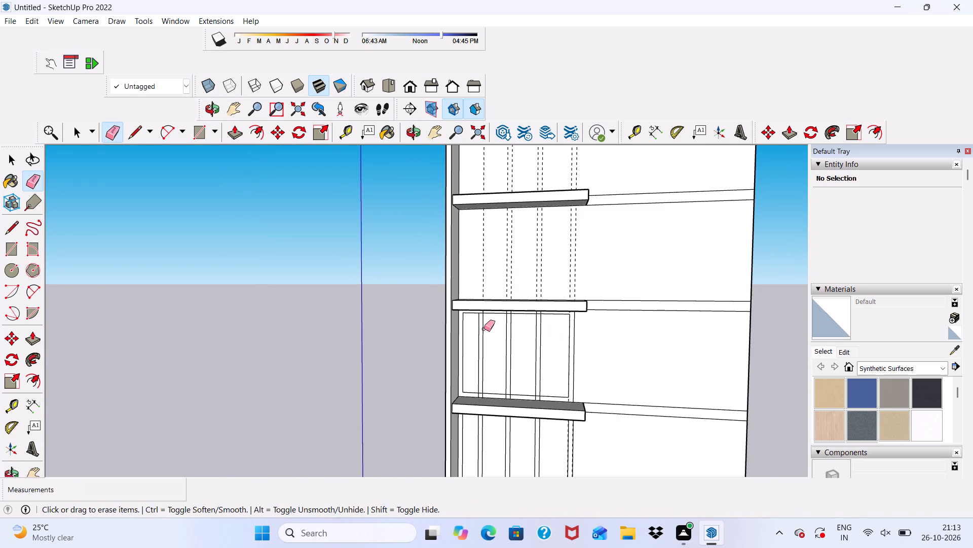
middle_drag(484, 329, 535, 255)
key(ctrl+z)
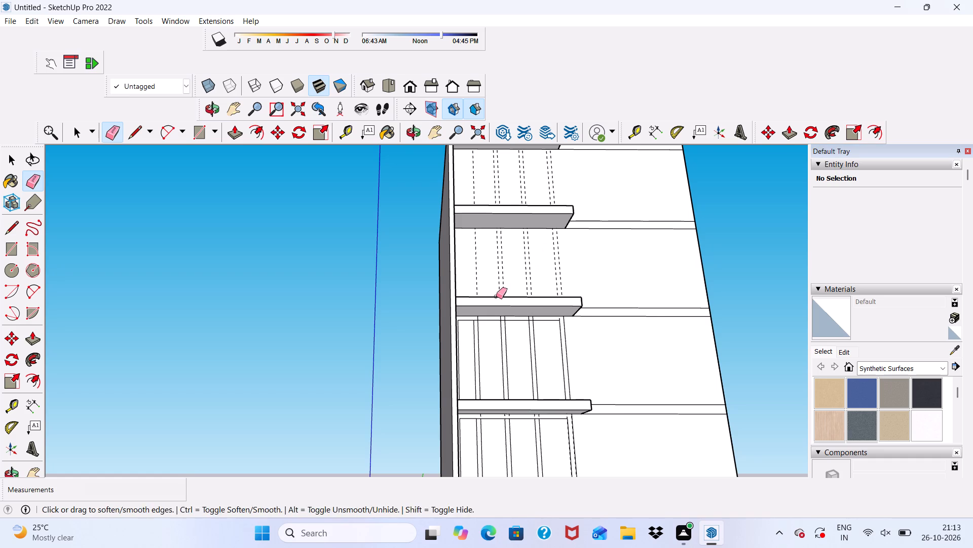
Examine the mullioned windows, ledges and guide lines beside the fin on the upper floors from several angles.
scroll(473, 289, down, 3)
key(space)
scroll(481, 328, down, 4)
middle_drag(479, 325, 423, 413)
scroll(492, 297, up, 6)
scroll(496, 295, down, 3)
middle_drag(502, 329, 512, 266)
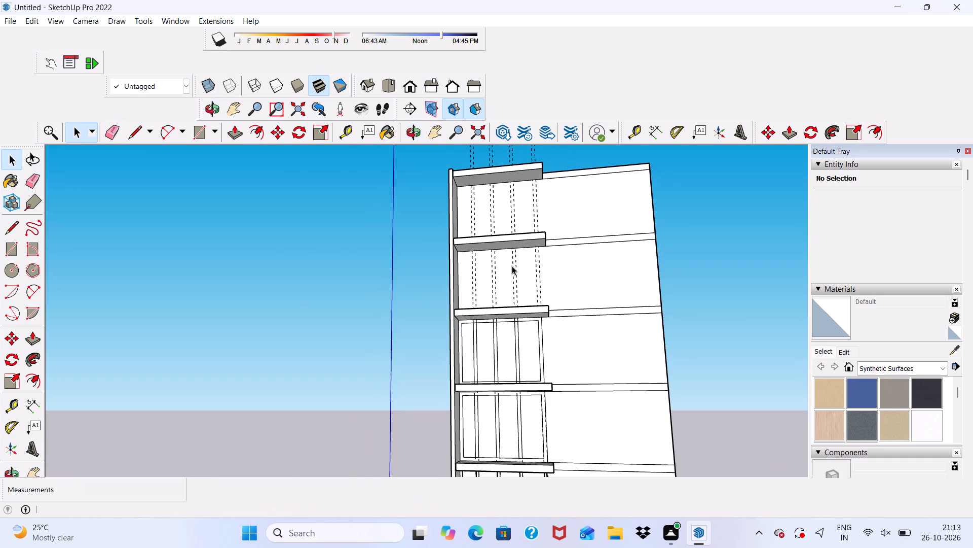
scroll(512, 266, up, 6)
scroll(504, 276, down, 5)
middle_drag(500, 307, 510, 334)
scroll(510, 334, up, 2)
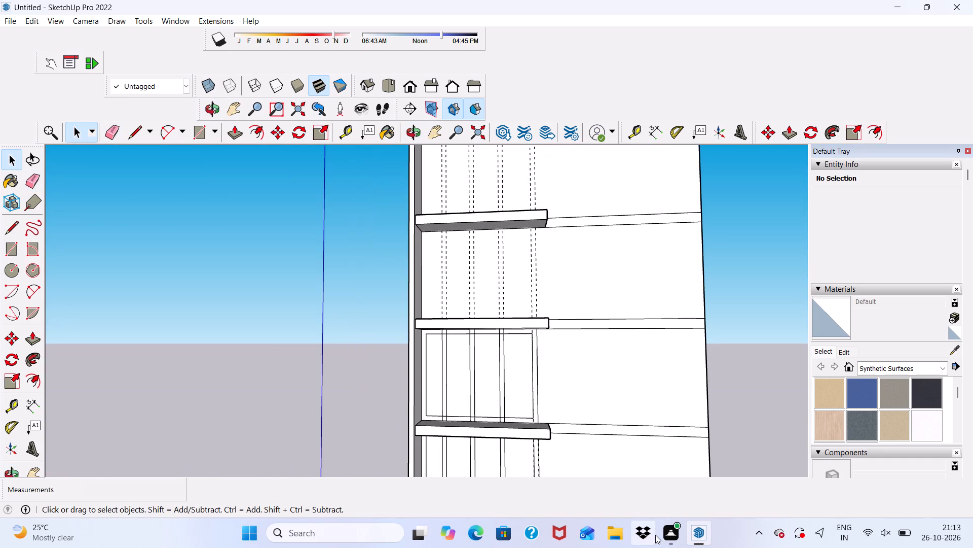
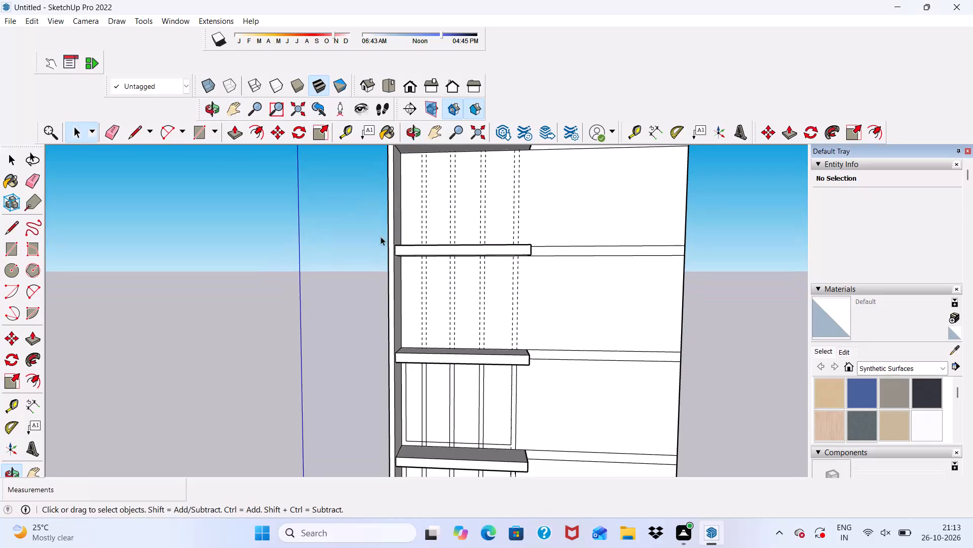
Draw a 12' 6 7/8" by 10' rectangle between the ledges on the second-highest storey, from the fin corner to the outermost guide line.
click(191, 135)
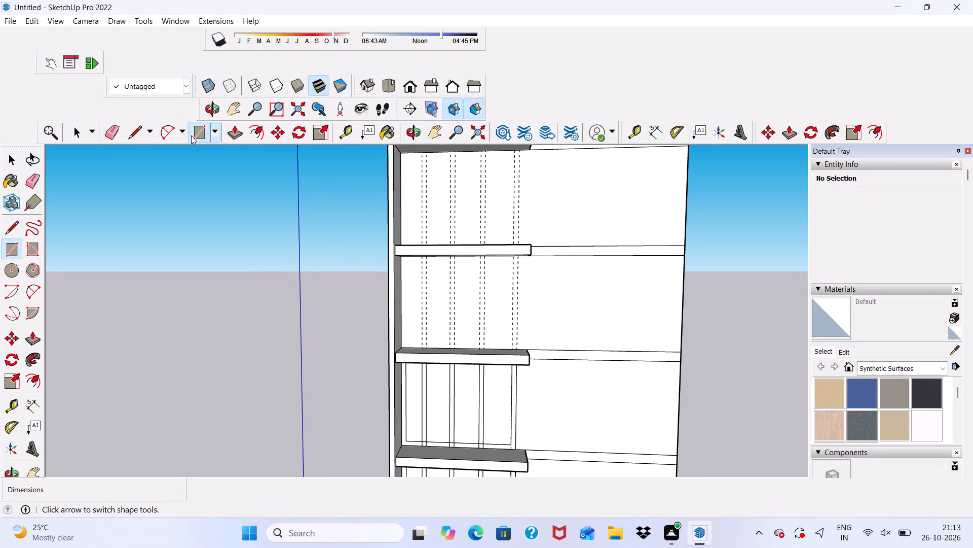
scroll(135, 232, down, 4)
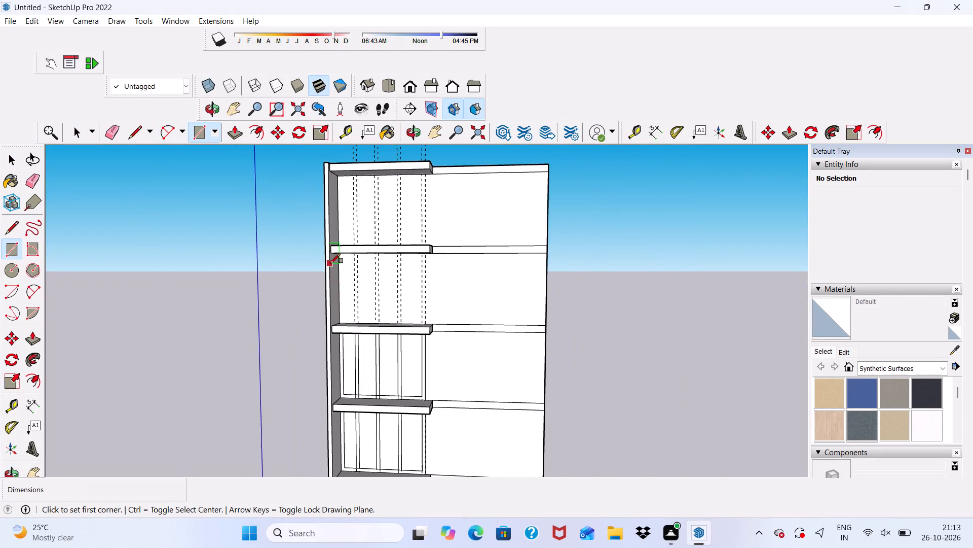
scroll(330, 263, up, 6)
middle_drag(378, 318, 392, 345)
scroll(386, 363, up, 5)
scroll(331, 371, up, 5)
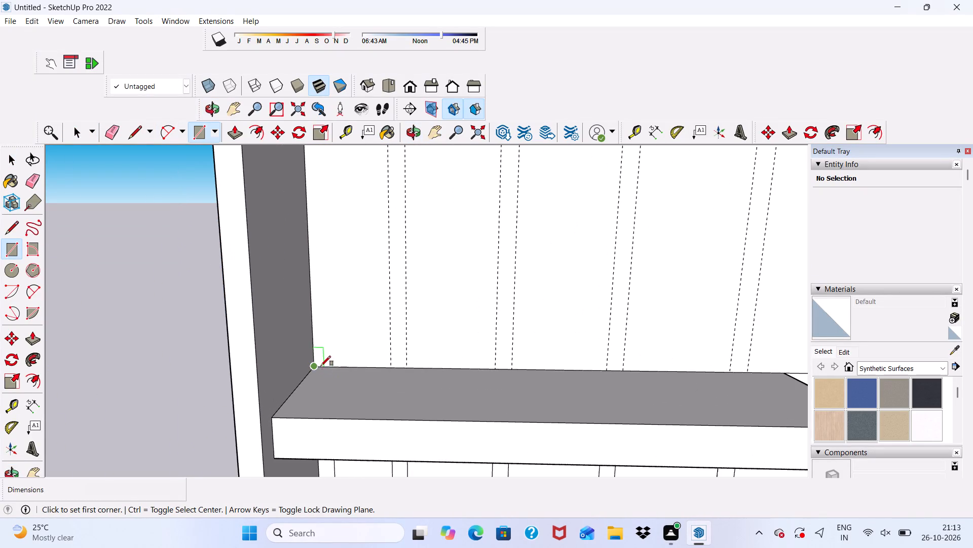
click(315, 366)
scroll(319, 364, down, 5)
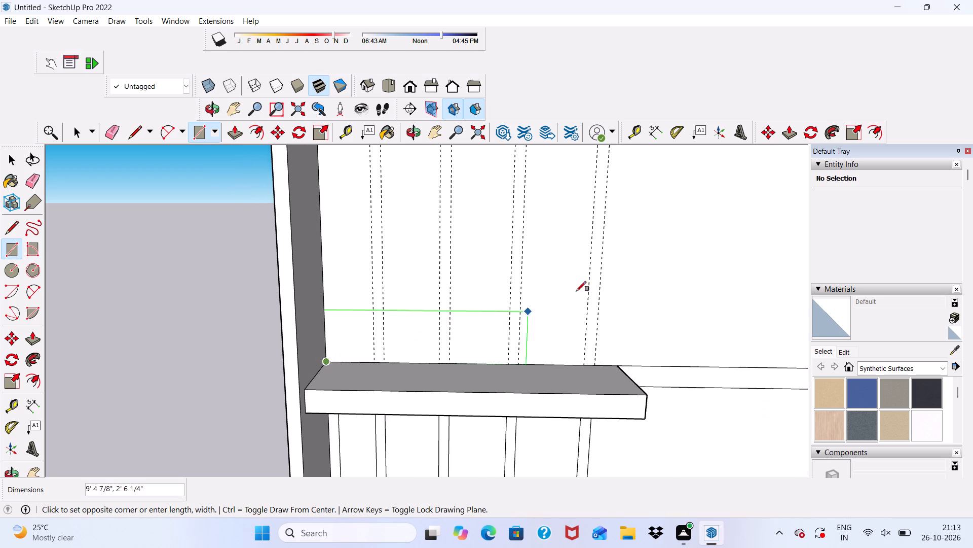
scroll(591, 273, down, 5)
scroll(605, 201, up, 11)
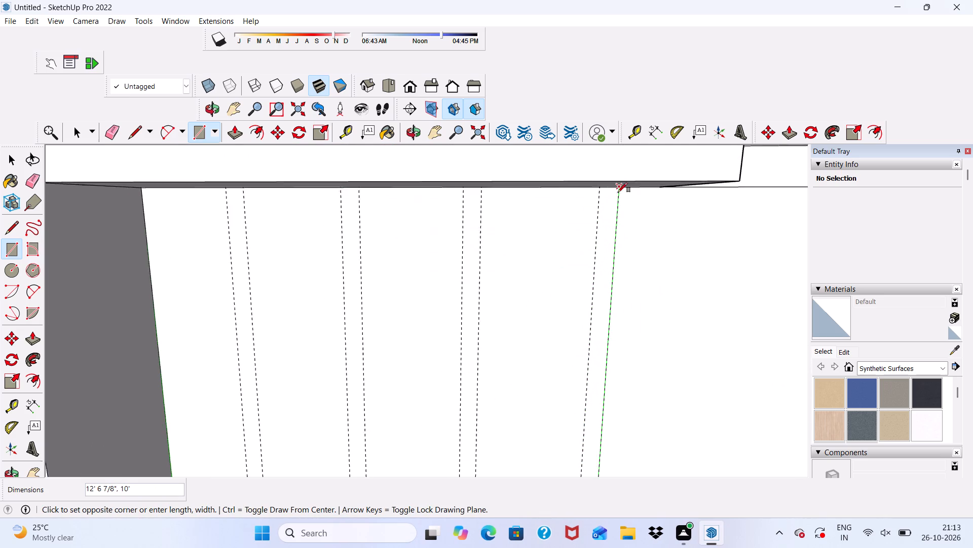
middle_drag(622, 187, 609, 143)
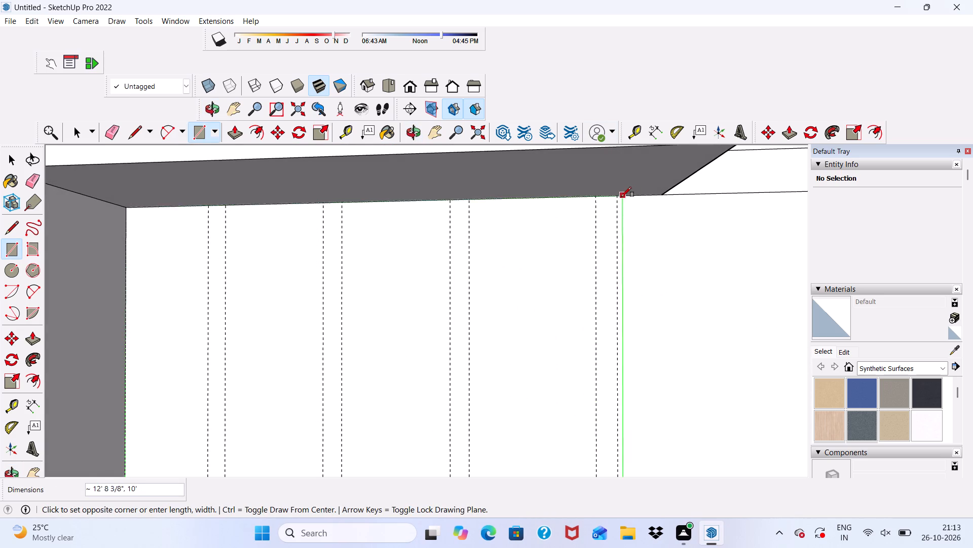
click(616, 198)
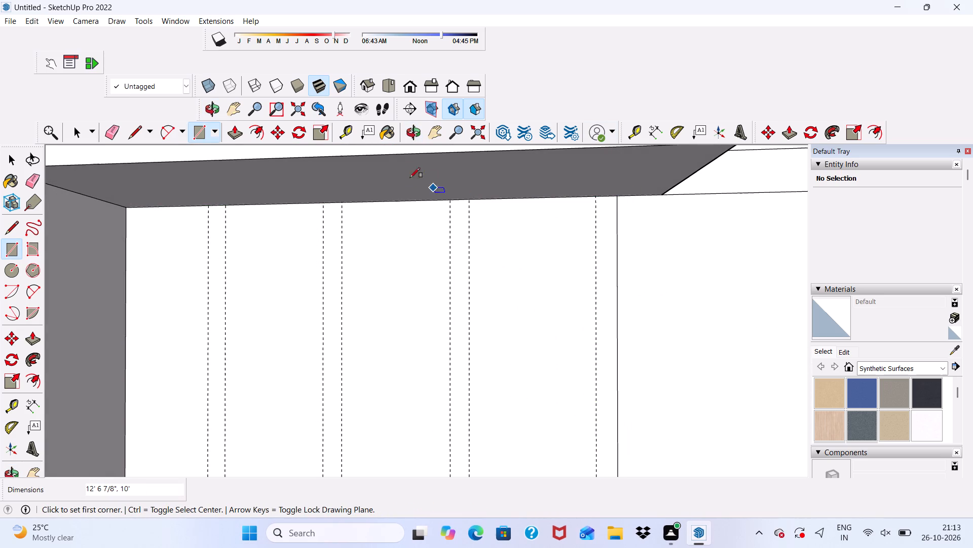
Offset the new window rectangle's outline inward by 6" to form its frame.
click(252, 137)
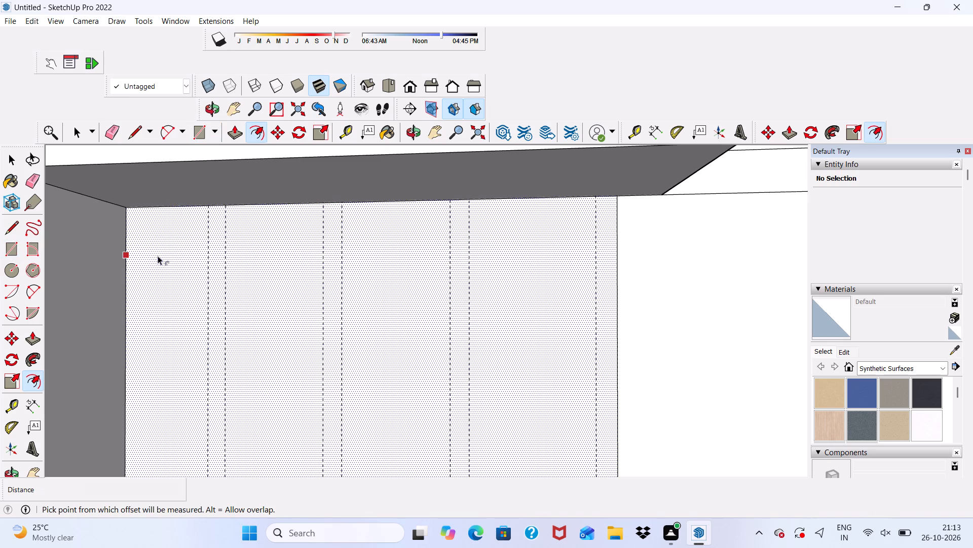
click(156, 254)
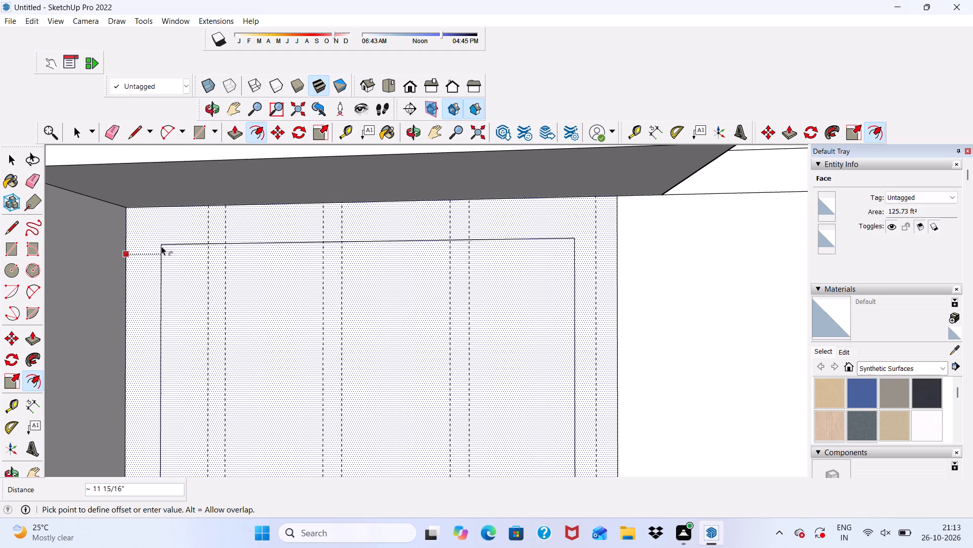
text(10)
key(BackSpace)
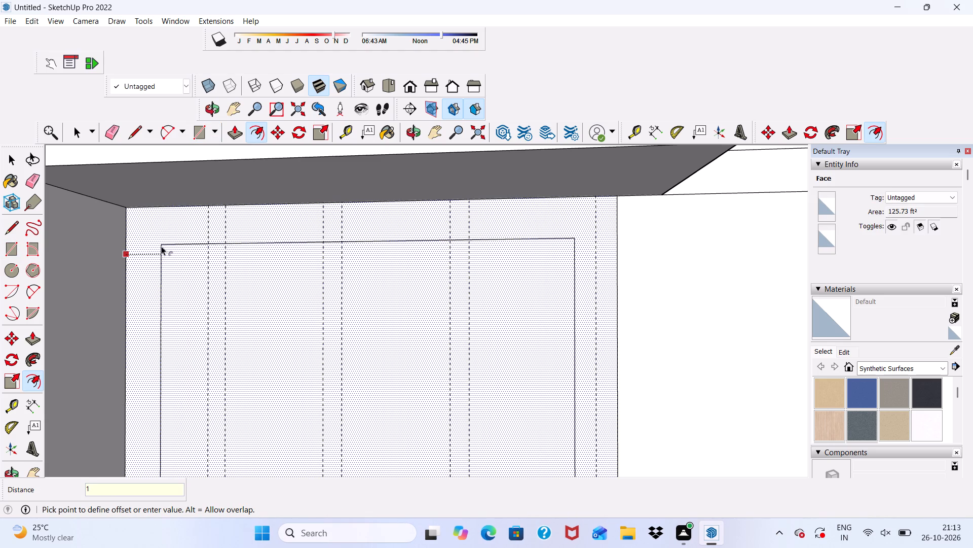
key(BackSpace)
text(6")
key(Return)
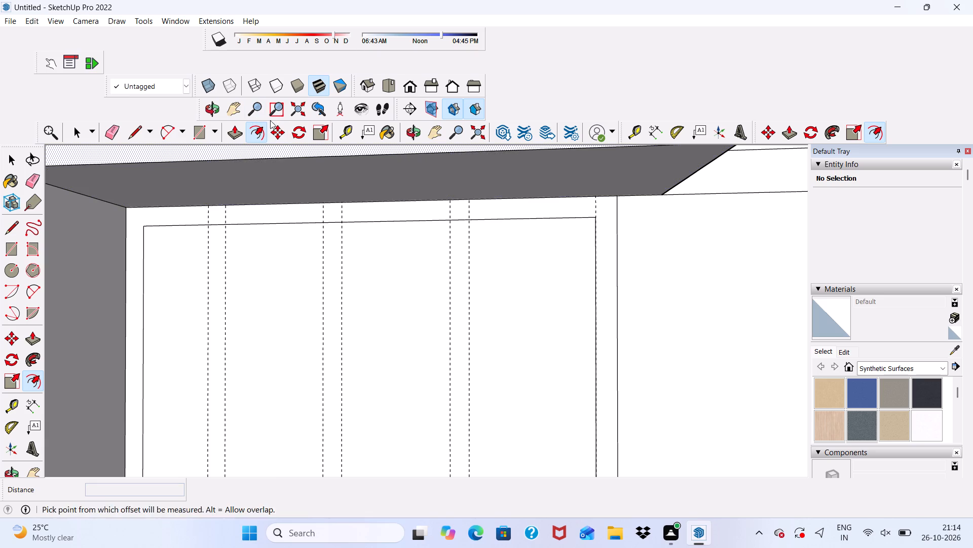
Draw the first mullion's two 9' vertical edges along the guide pair nearest the fin, between the inner frame's top and bottom edges.
click(131, 131)
scroll(158, 177, down, 5)
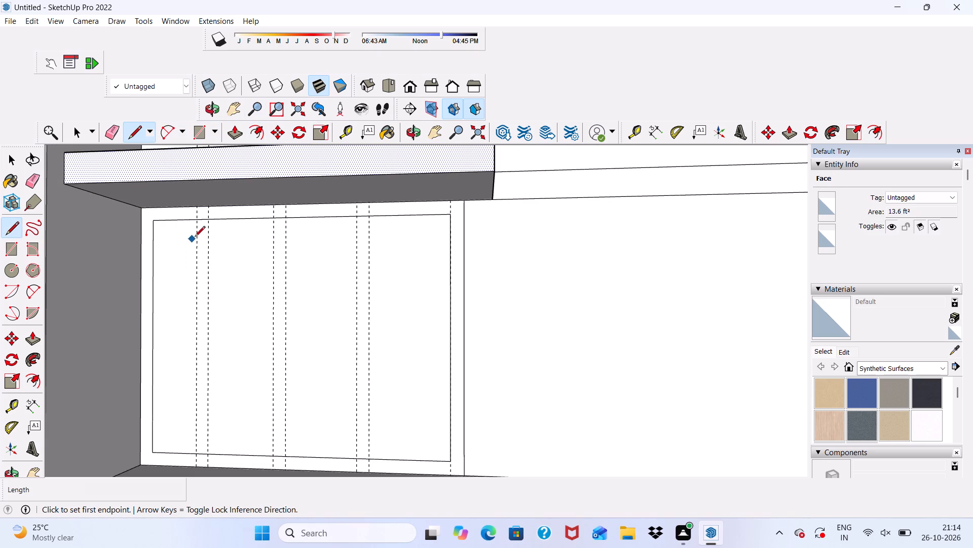
scroll(196, 237, up, 5)
click(197, 210)
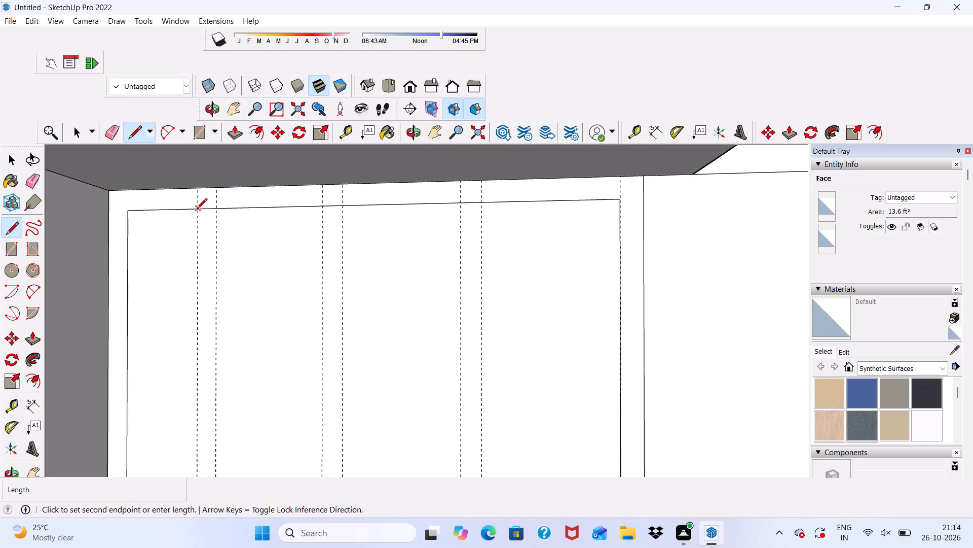
scroll(197, 210, down, 6)
scroll(219, 176, down, 6)
scroll(191, 357, up, 7)
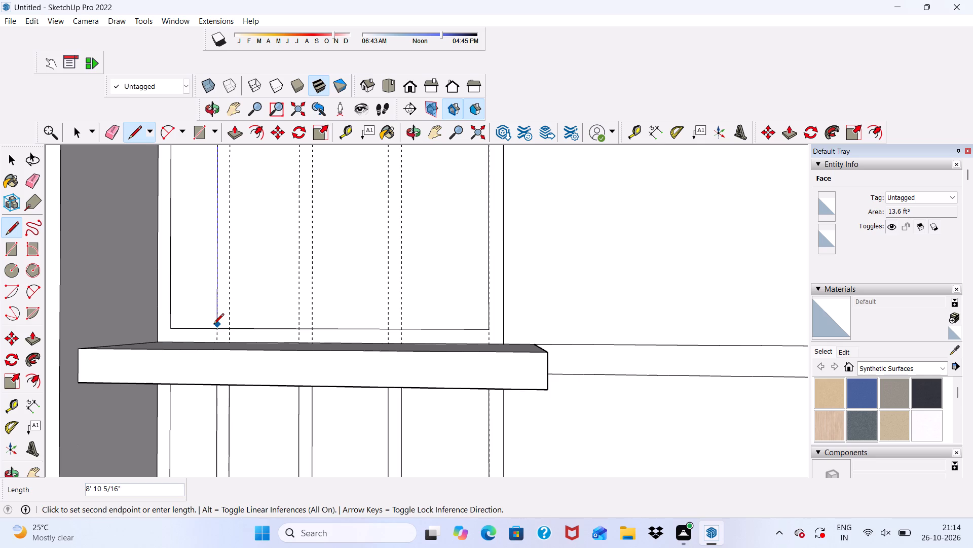
click(215, 329)
click(229, 329)
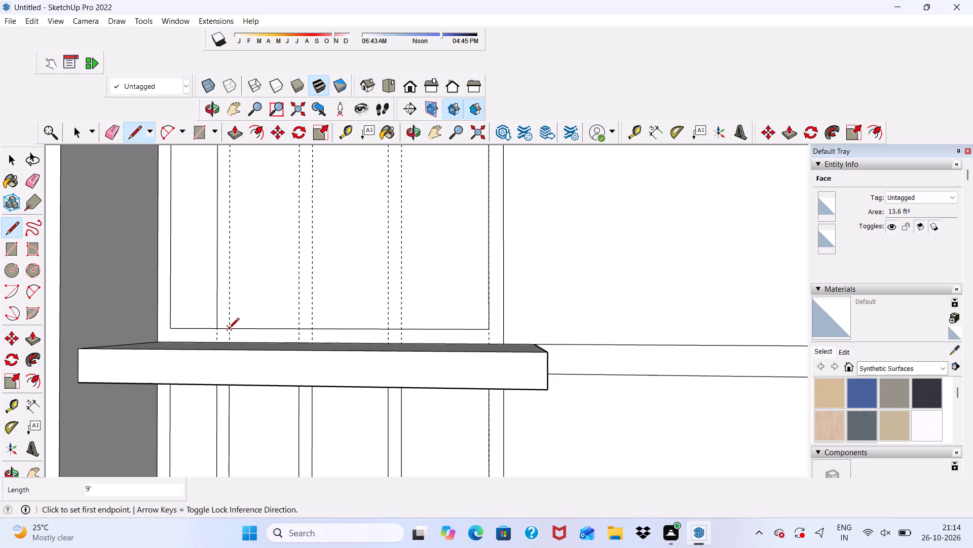
scroll(229, 329, down, 6)
scroll(258, 167, up, 5)
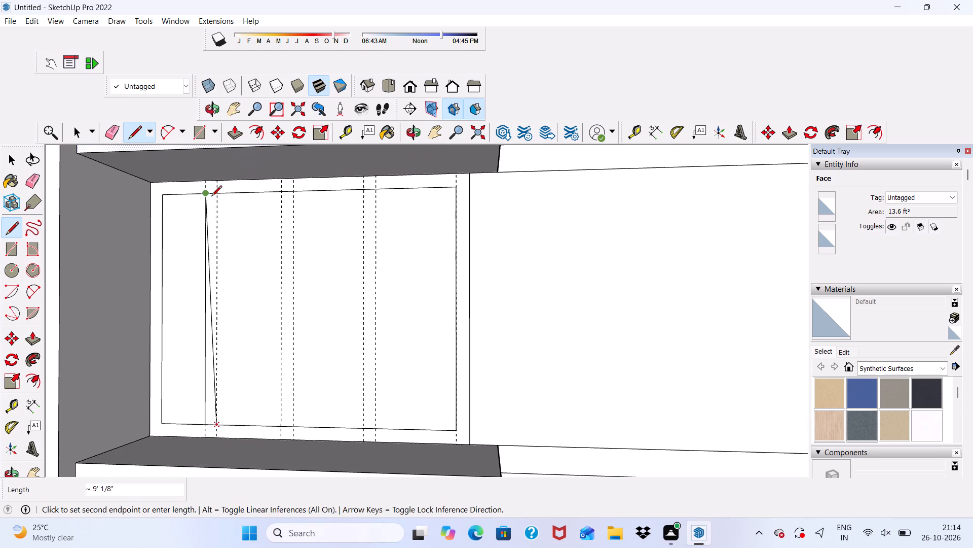
click(218, 194)
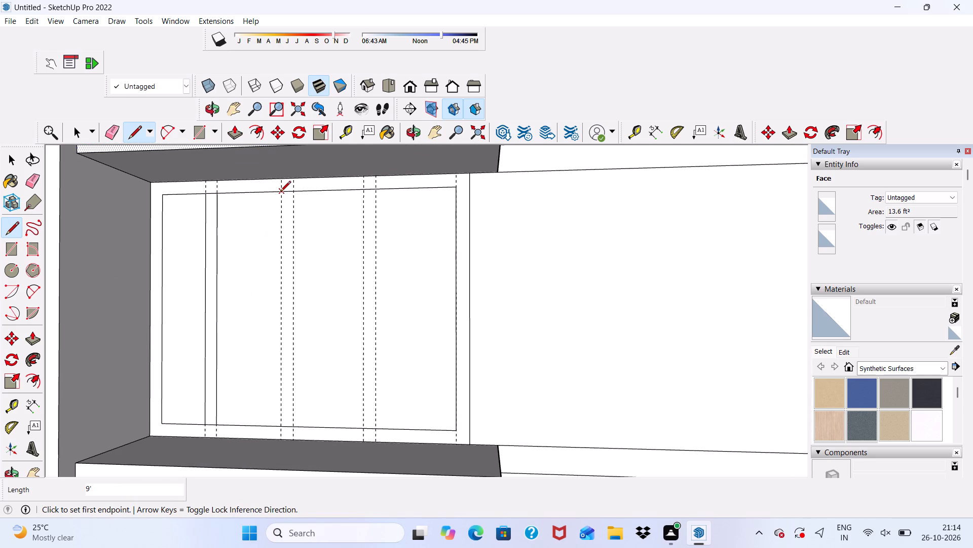
Draw the second mullion's two 9' vertical edges along the middle guide pair, inside the new window frame.
click(280, 192)
scroll(276, 200, down, 6)
scroll(273, 350, up, 5)
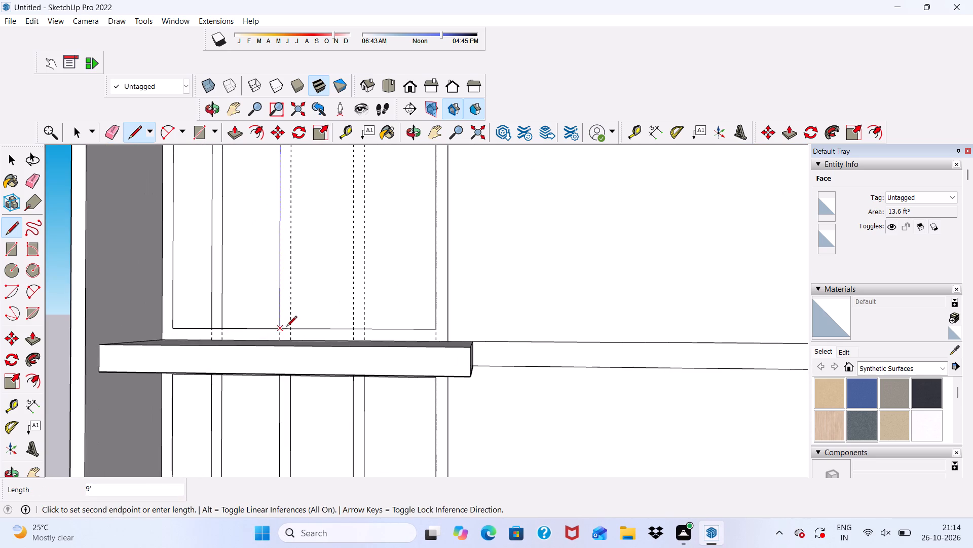
scroll(287, 327, up, 6)
click(274, 331)
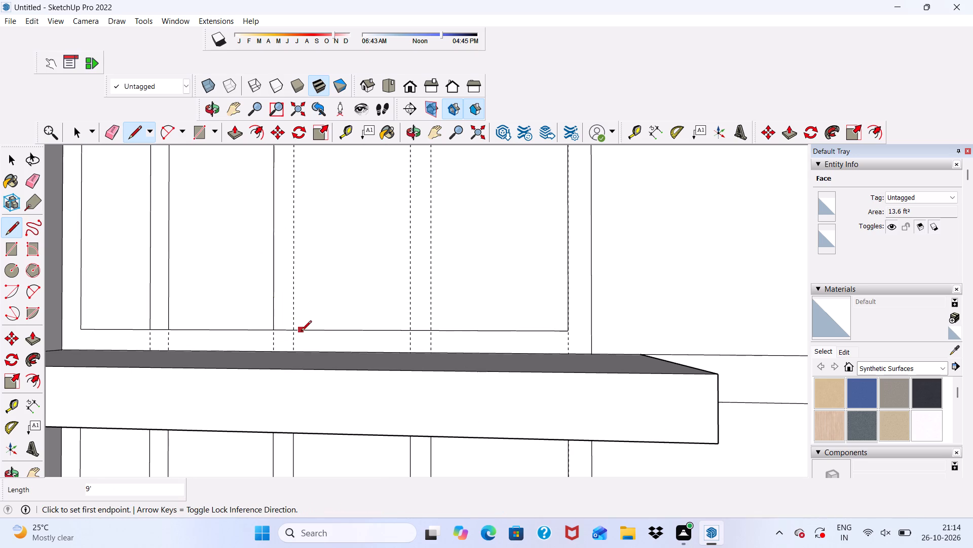
click(292, 331)
scroll(298, 321, down, 14)
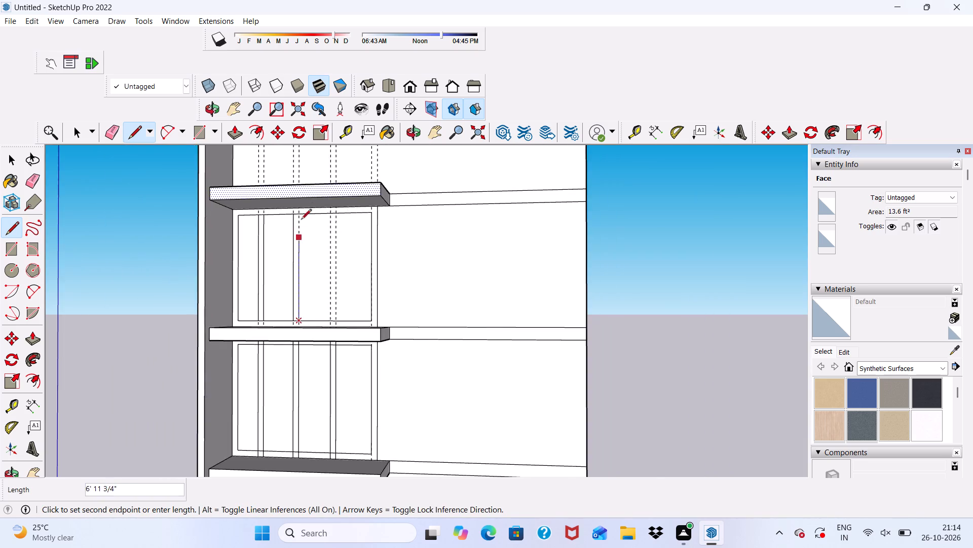
scroll(303, 214, up, 14)
click(293, 214)
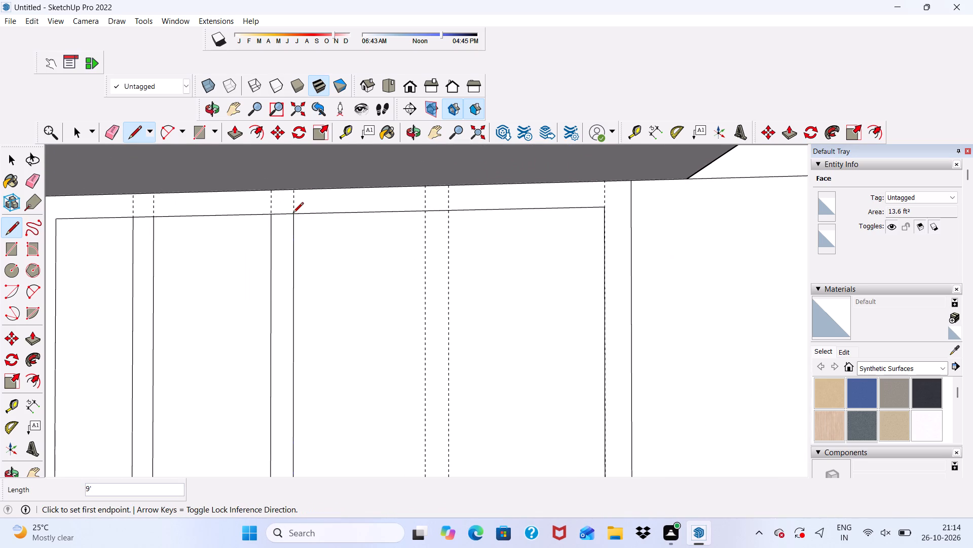
Draw the third mullion's two 9' vertical edges along the third guide pair, inside the new window frame.
click(428, 209)
scroll(425, 213, down, 4)
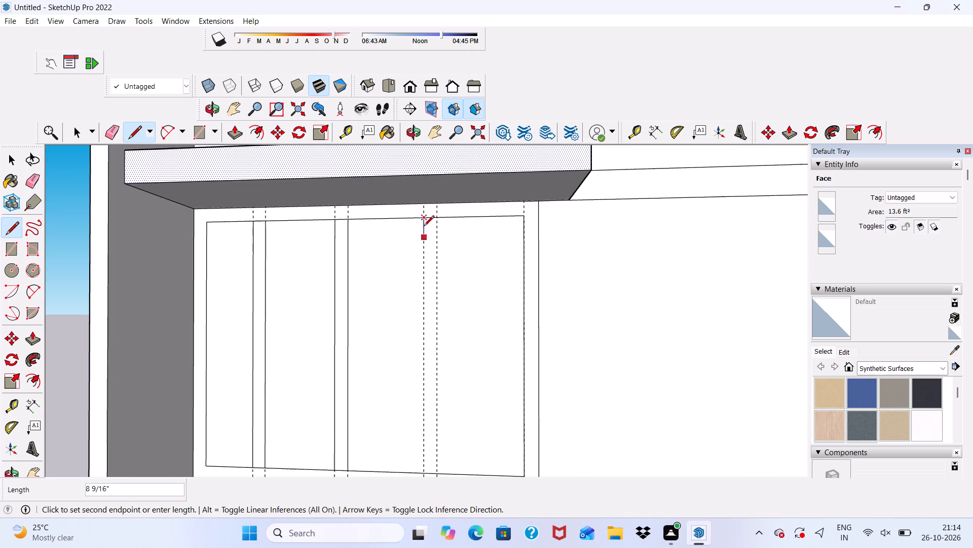
scroll(424, 227, down, 8)
scroll(415, 379, up, 10)
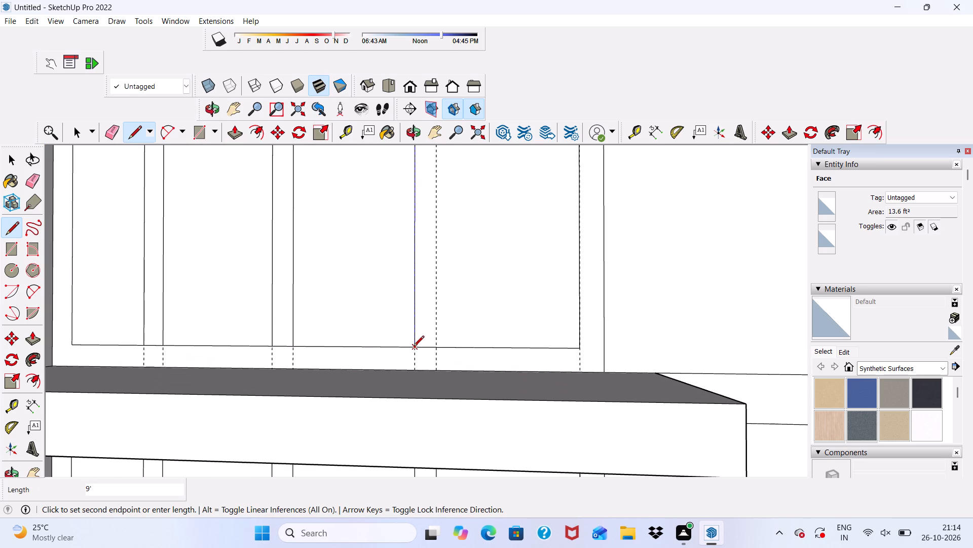
click(414, 347)
click(436, 347)
scroll(436, 329, down, 9)
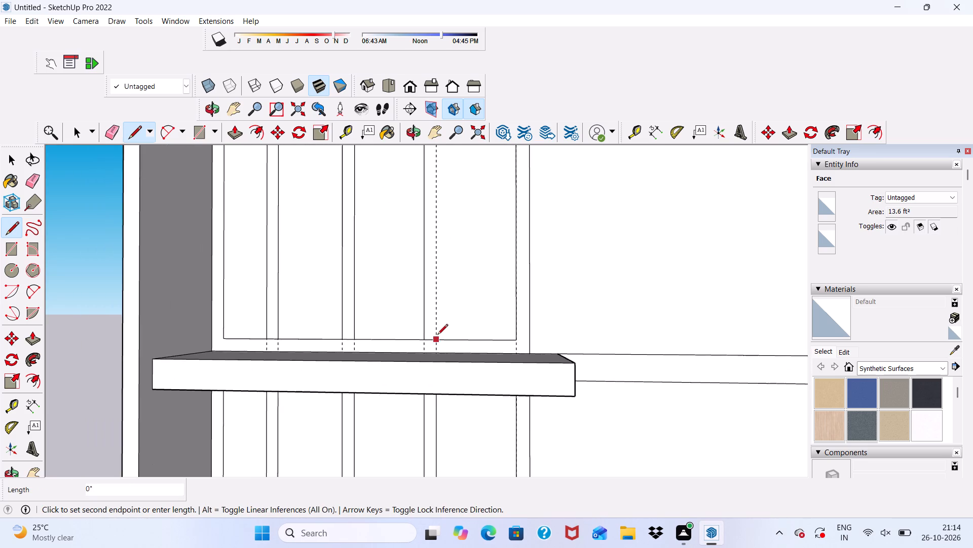
scroll(437, 335, down, 3)
scroll(434, 214, up, 8)
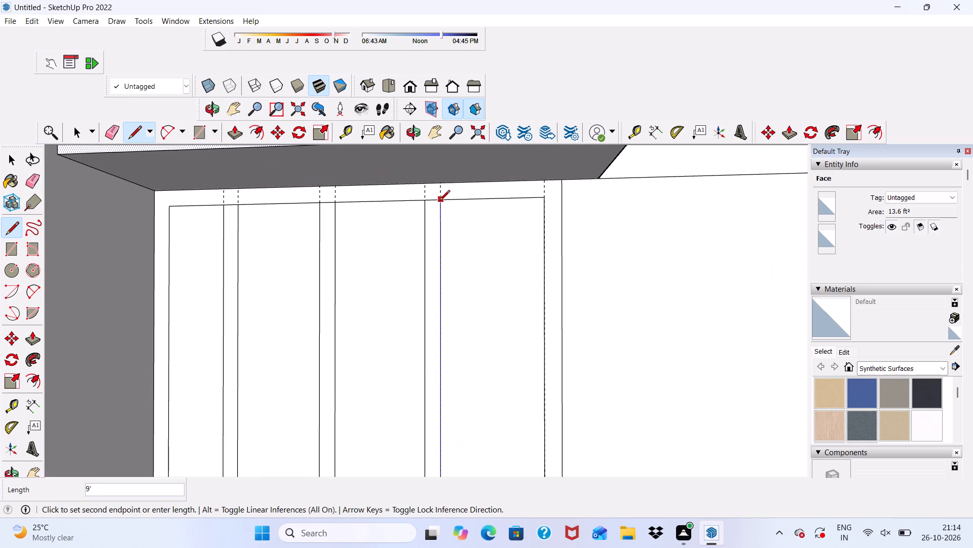
scroll(442, 200, up, 6)
click(442, 196)
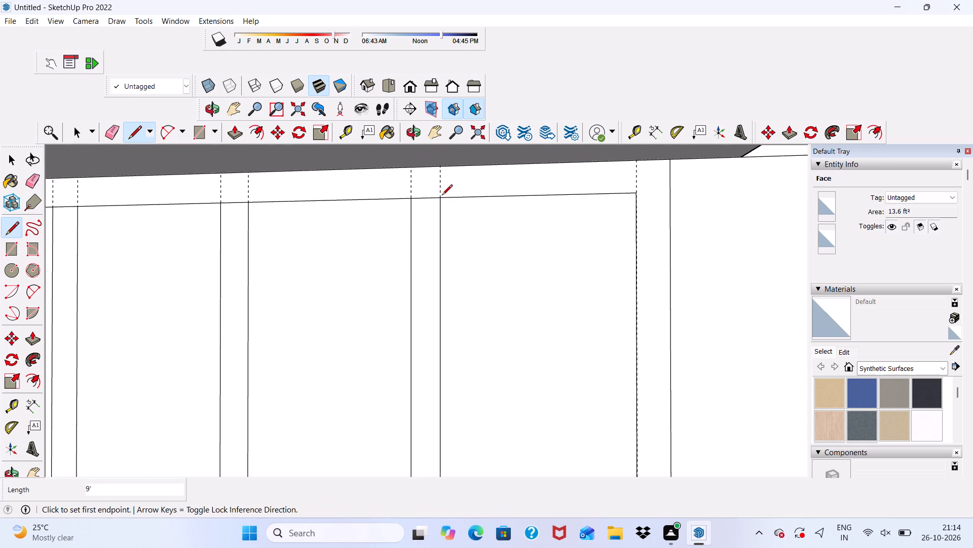
scroll(433, 203, down, 20)
scroll(443, 270, down, 6)
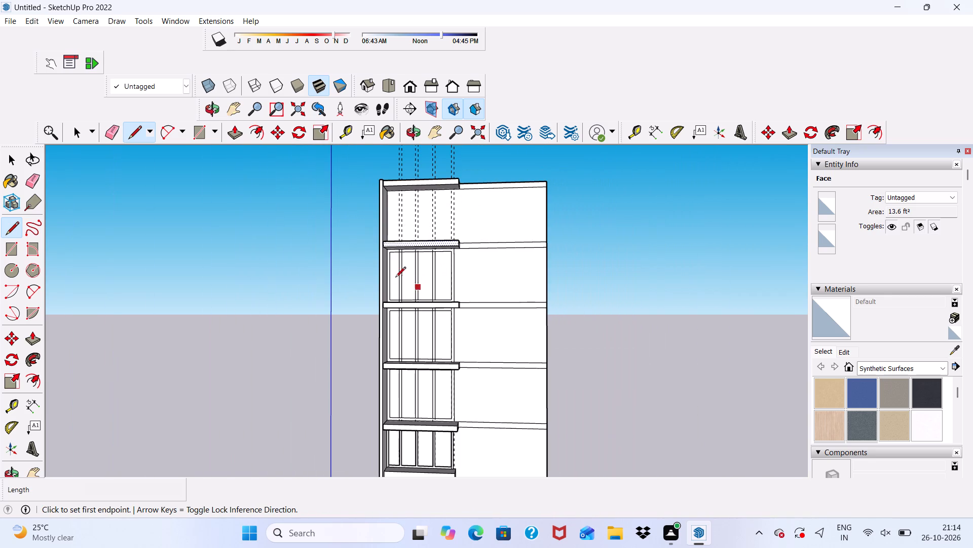
key(space)
Examine the whole building and its stacked mullioned windows from above and below.
scroll(407, 215, down, 5)
middle_drag(430, 268, 399, 336)
scroll(422, 234, up, 3)
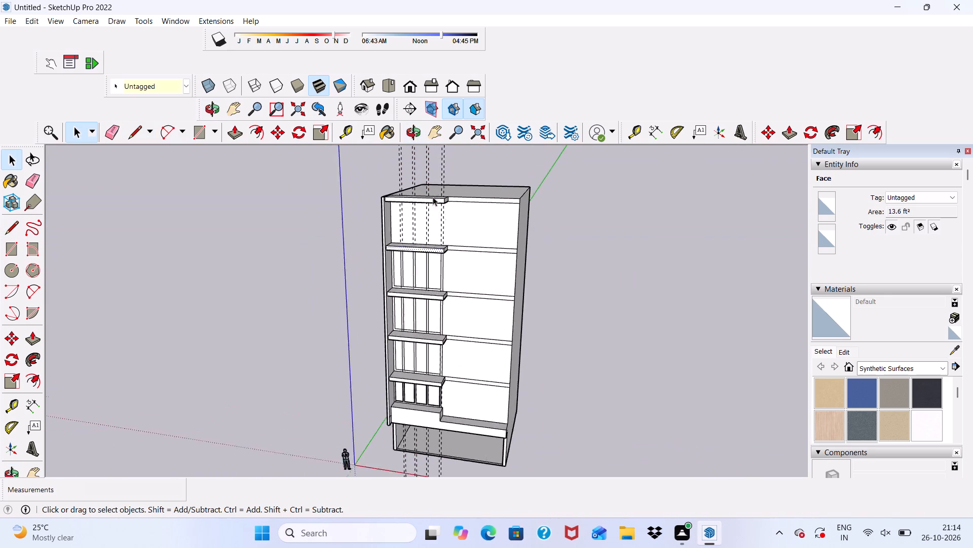
key(space)
scroll(433, 197, up, 2)
scroll(430, 209, down, 3)
middle_drag(432, 334, 486, 207)
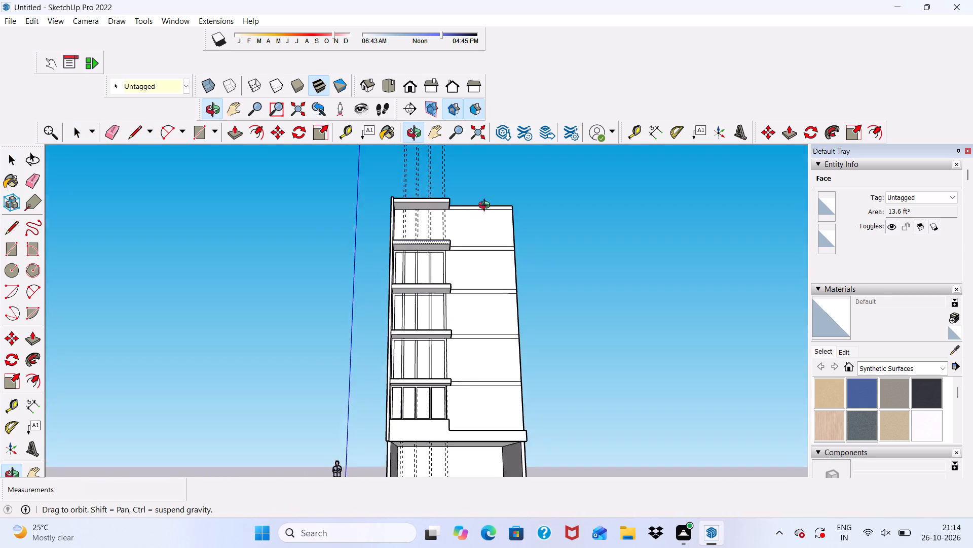
middle_drag(486, 207, 490, 270)
scroll(452, 262, up, 5)
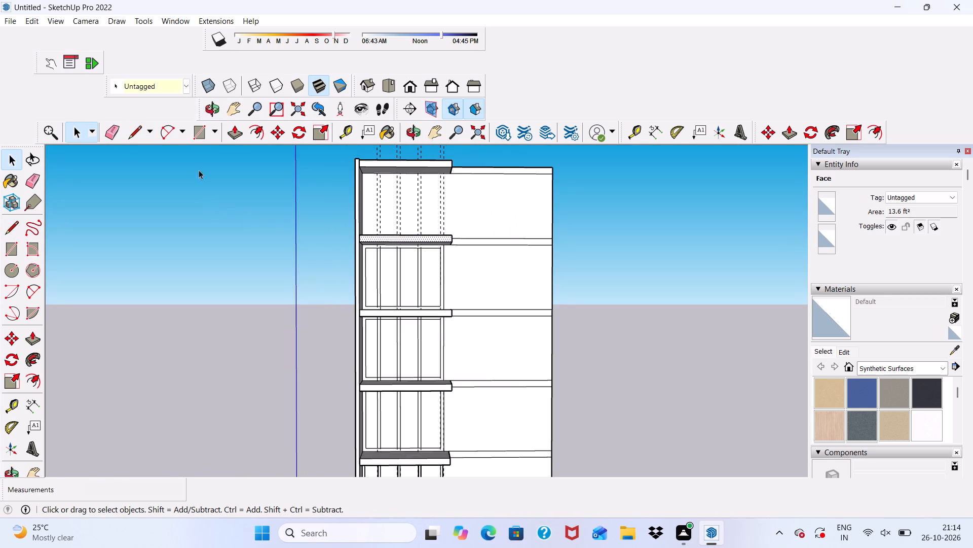
Draw a 12' 6 7/8" by 10' rectangle on the top storey between its ledges, from the fin corner to the outermost guide line.
click(199, 134)
scroll(340, 187, up, 4)
middle_drag(366, 210, 373, 262)
scroll(373, 262, up, 9)
click(346, 263)
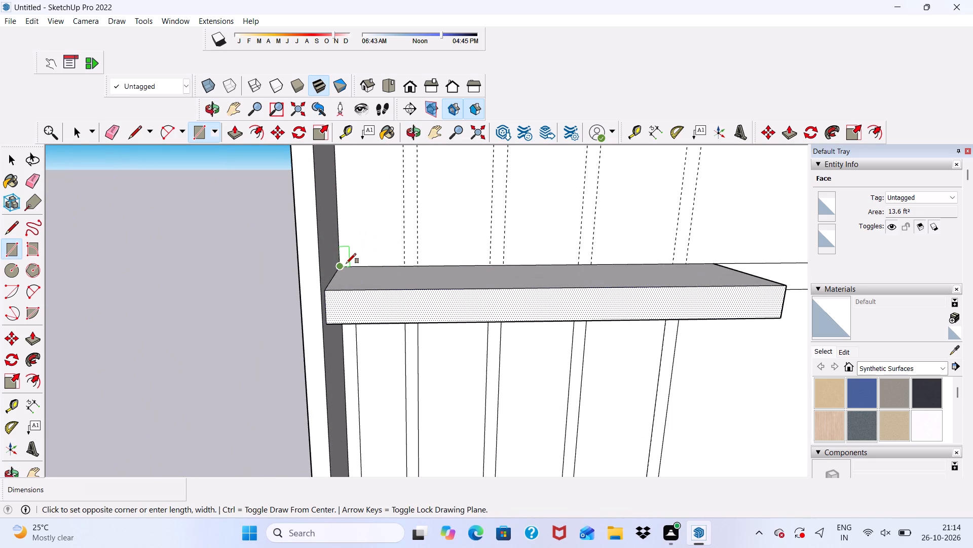
scroll(345, 261, down, 5)
scroll(395, 189, down, 2)
scroll(450, 186, down, 5)
scroll(485, 161, up, 1)
scroll(486, 175, down, 5)
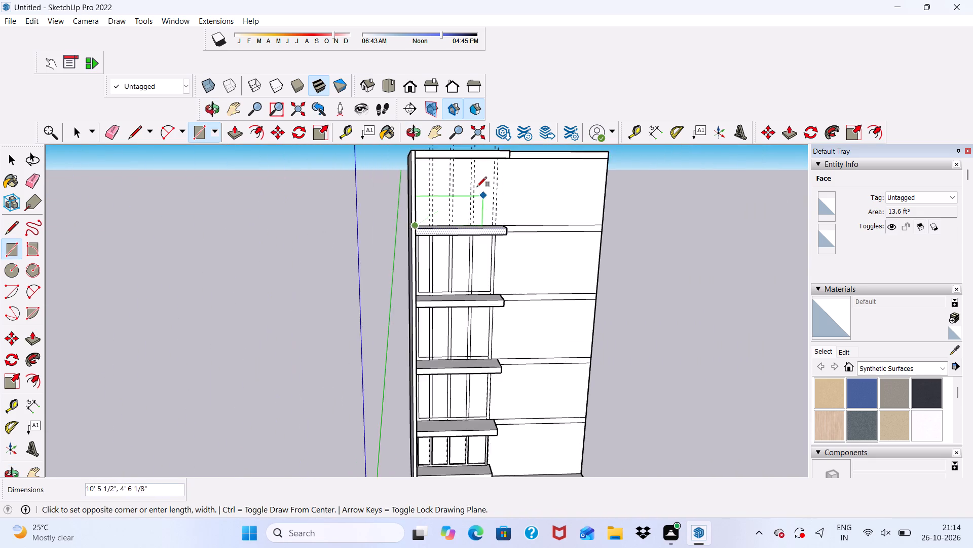
scroll(477, 187, down, 5)
scroll(504, 186, up, 7)
middle_drag(443, 217, 467, 147)
scroll(483, 179, up, 6)
scroll(437, 181, up, 1)
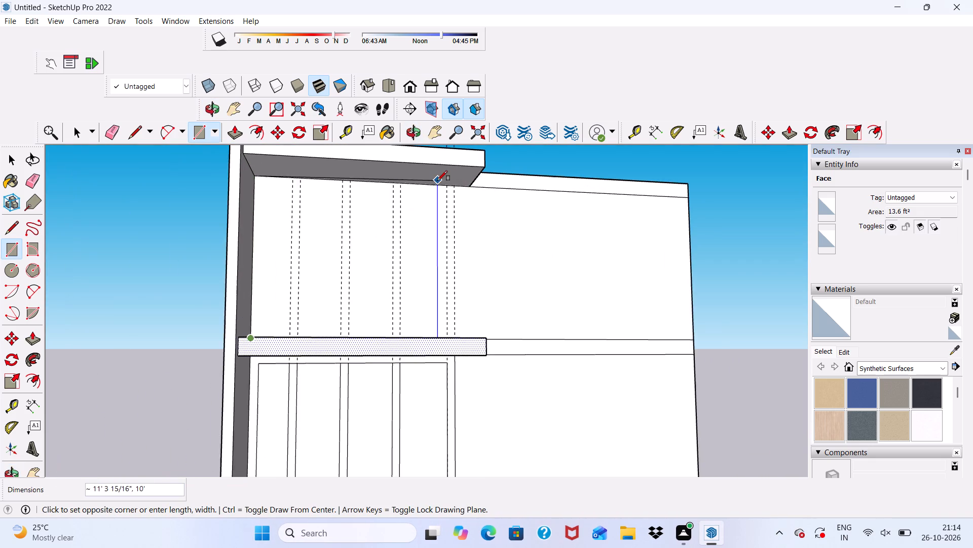
scroll(437, 181, up, 3)
click(457, 185)
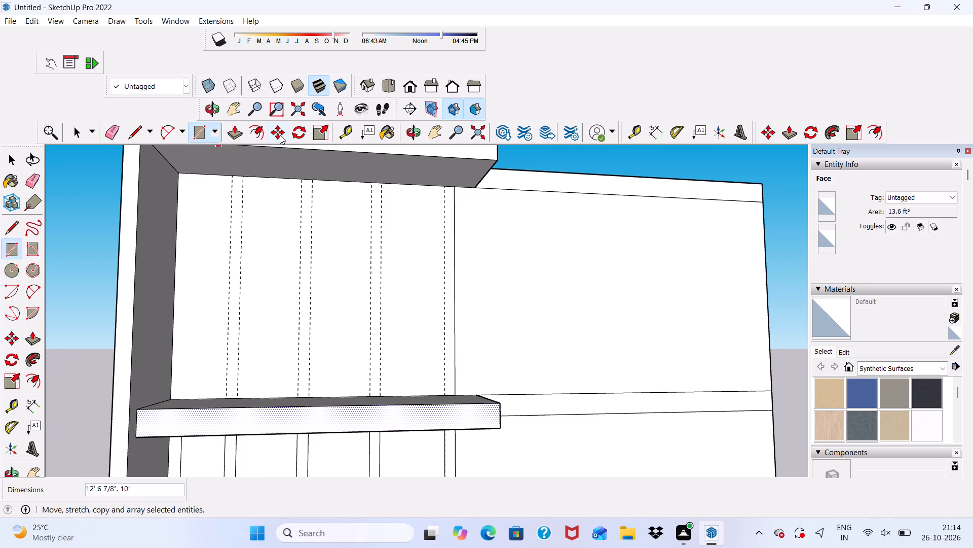
Offset the top-storey window rectangle inward by 6" to form its frame.
click(260, 130)
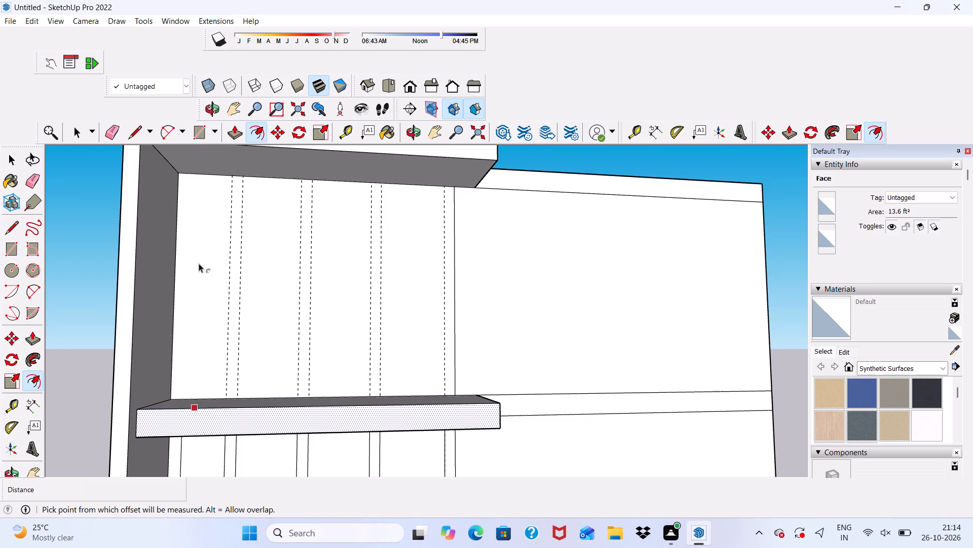
key(space)
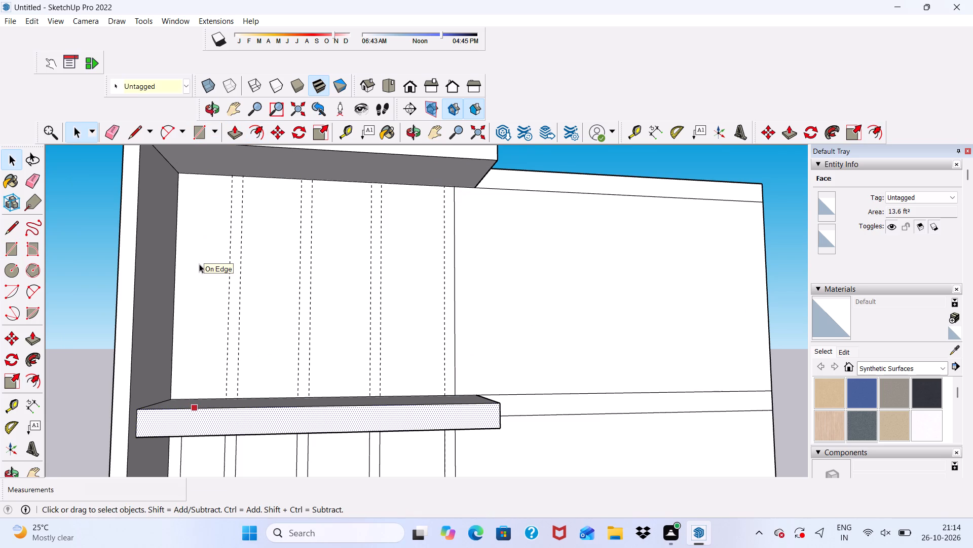
click(199, 264)
click(254, 127)
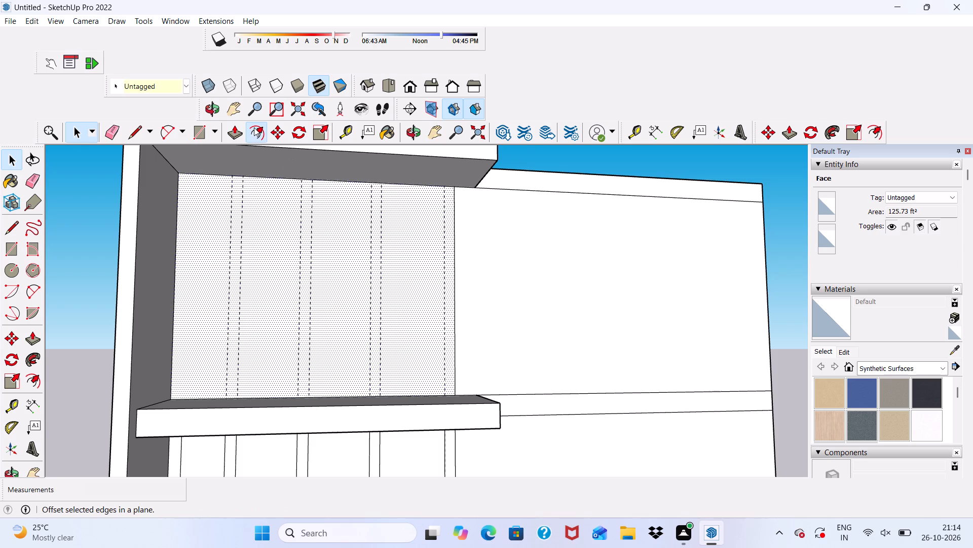
click(181, 268)
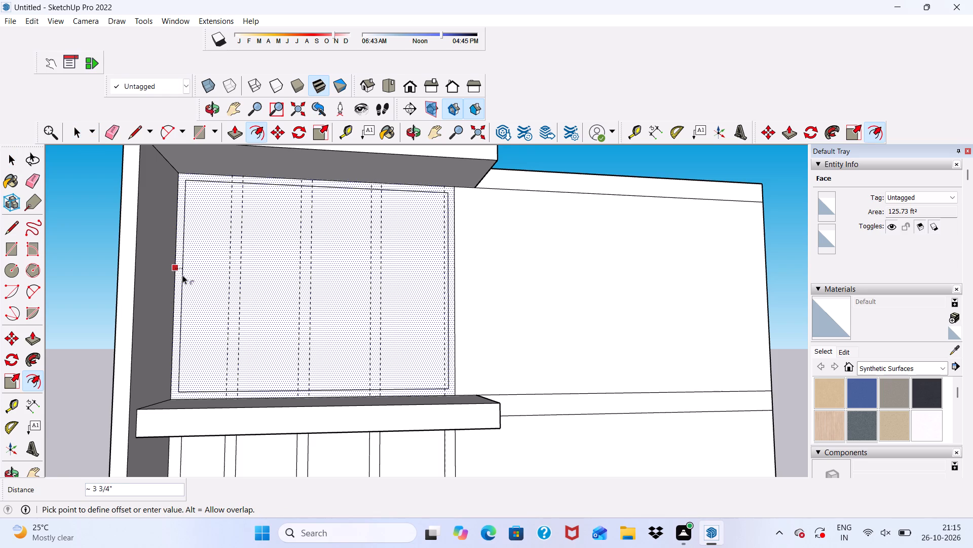
key(6)
key(shift+quotedbl)
key(Return)
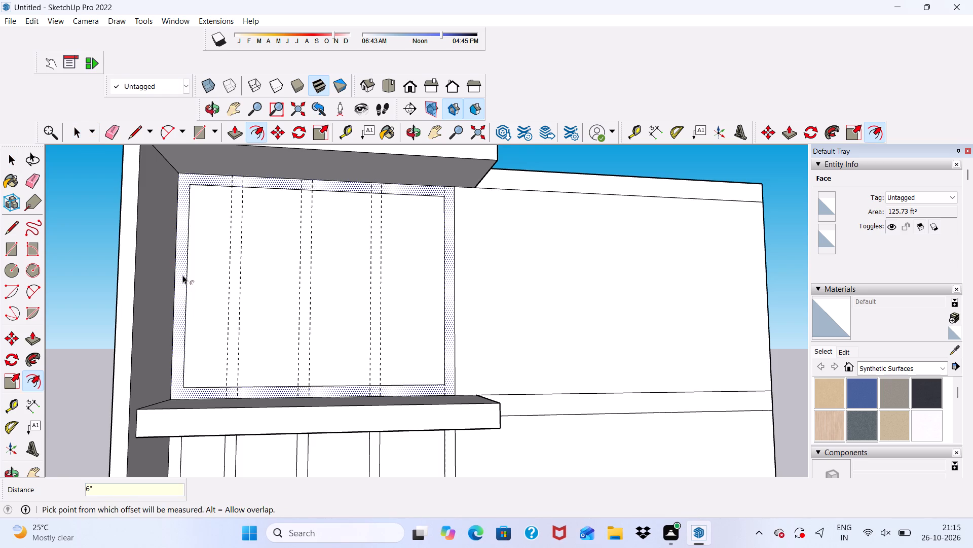
Draw the first mullion's two 9' 6" vertical edges along the guide pair nearest the fin, from the ledge to the frame's upper inner edge.
click(133, 137)
scroll(264, 219, down, 3)
middle_drag(287, 243, 270, 285)
scroll(265, 290, up, 6)
scroll(233, 368, down, 7)
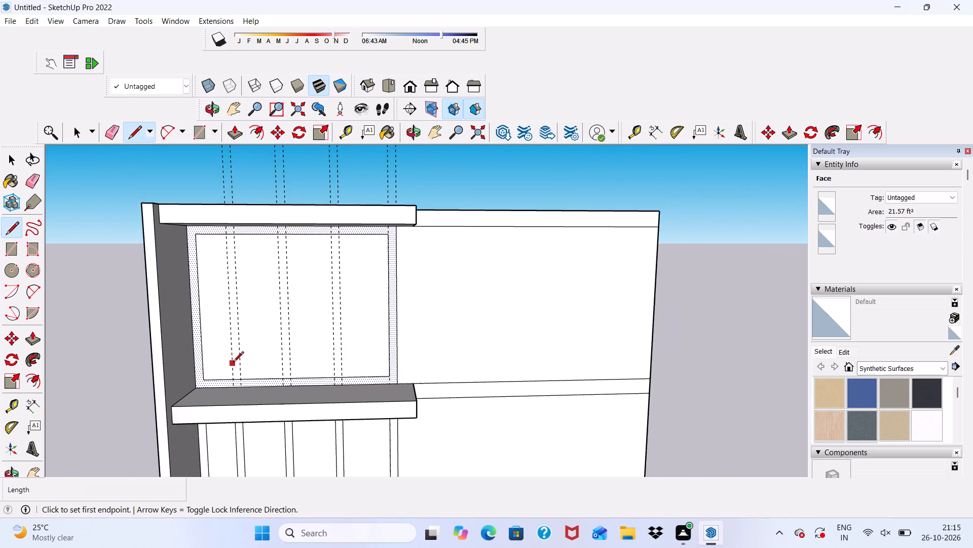
scroll(247, 404, up, 7)
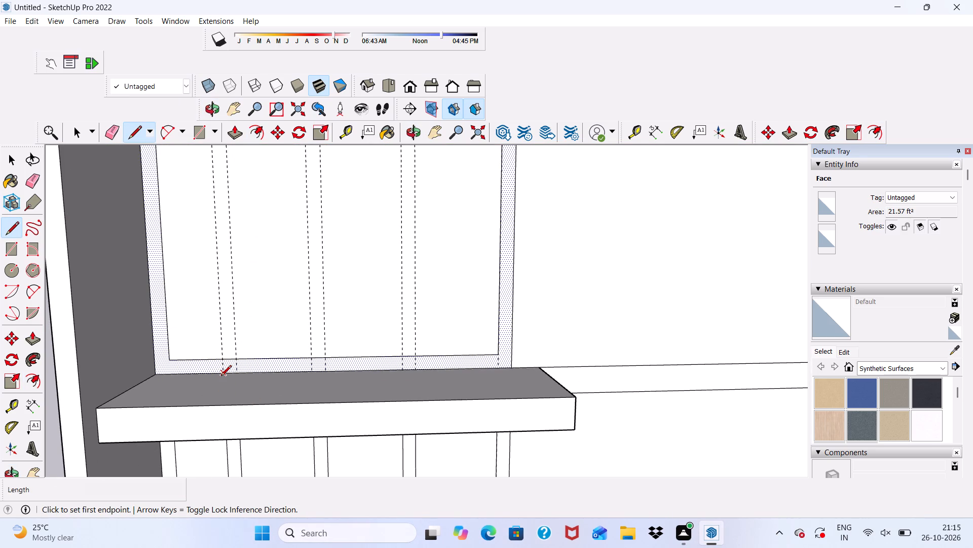
click(221, 376)
scroll(222, 383, down, 7)
scroll(227, 229, up, 4)
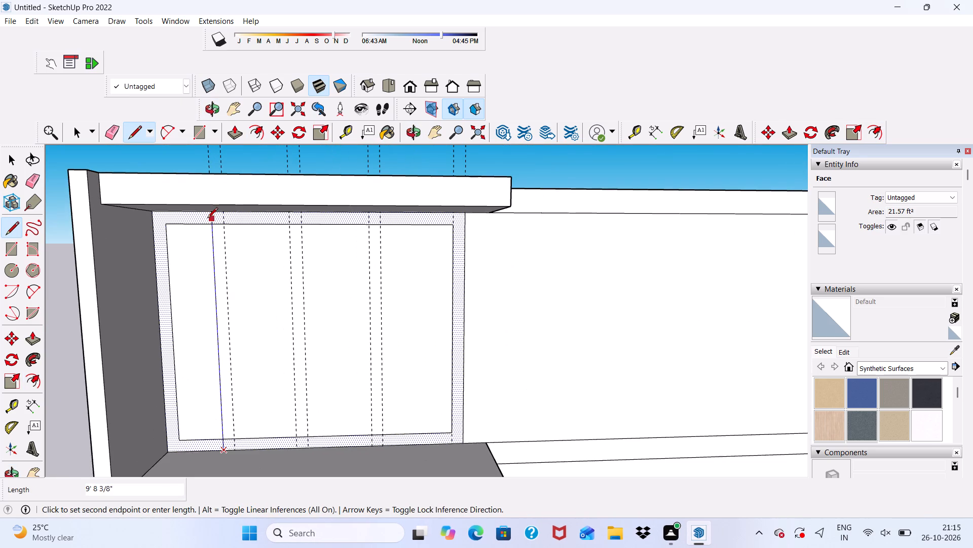
scroll(213, 212, up, 3)
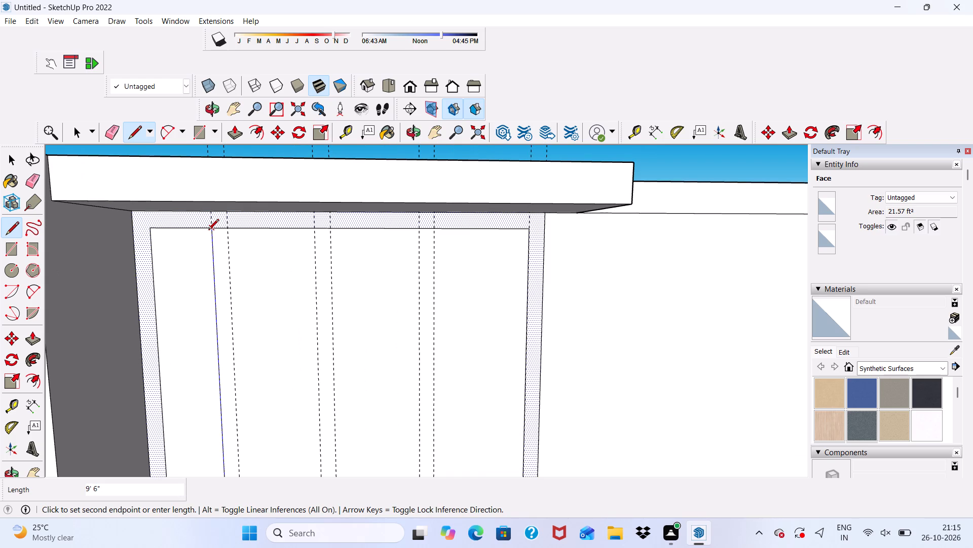
click(209, 230)
scroll(216, 226, down, 11)
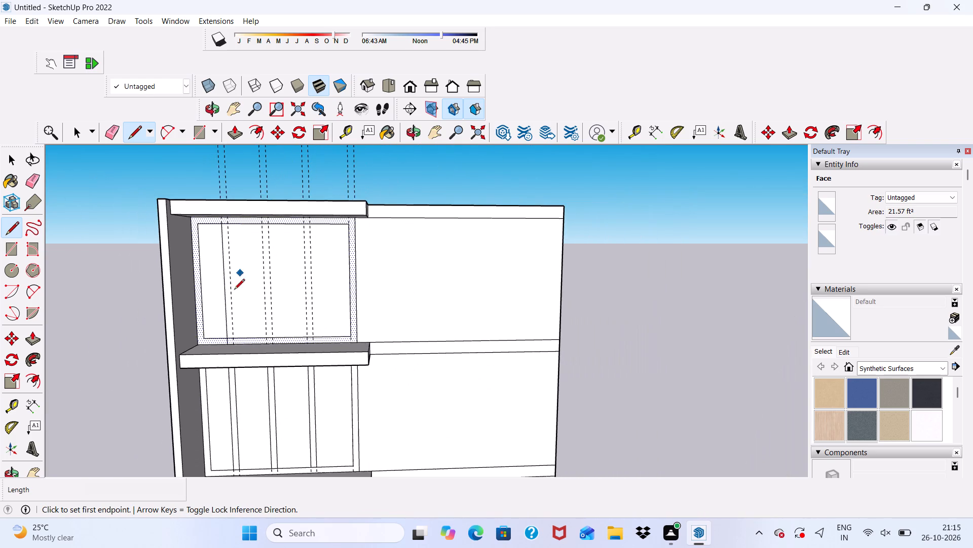
scroll(227, 315, up, 1)
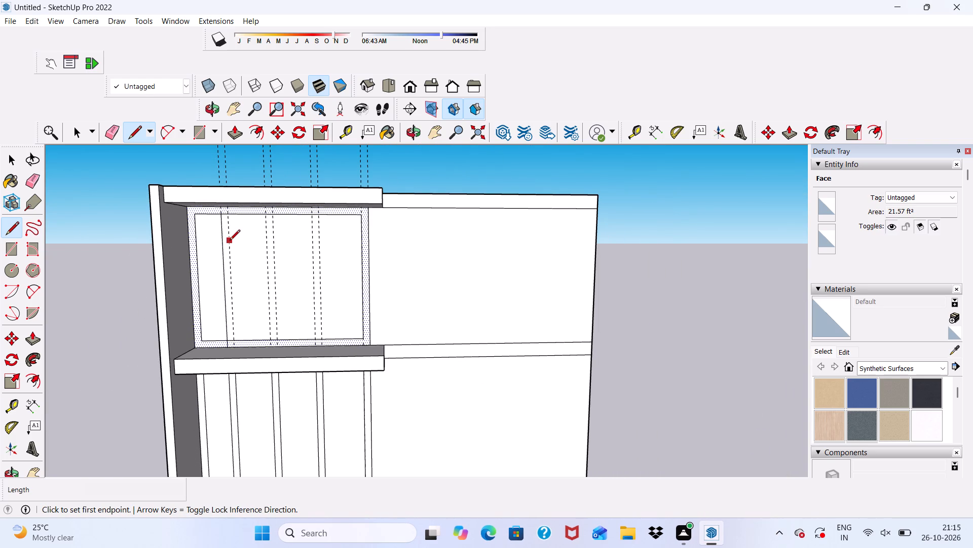
scroll(239, 344, up, 10)
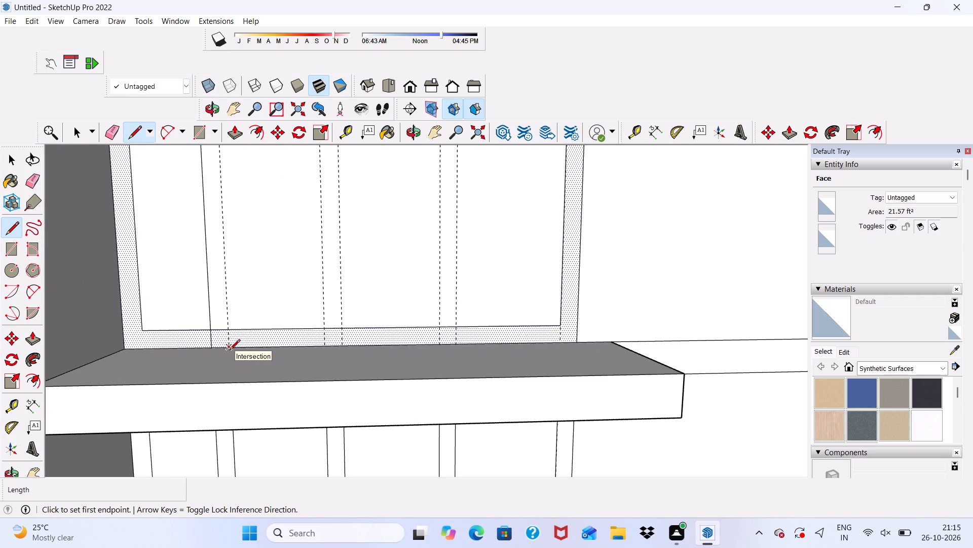
click(230, 351)
scroll(230, 351, down, 6)
scroll(235, 253, down, 9)
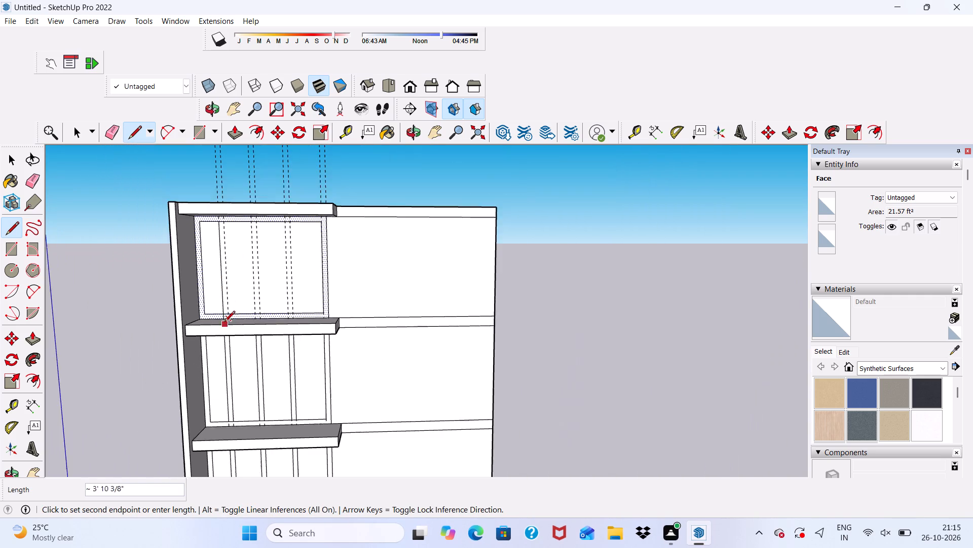
scroll(229, 236, up, 9)
click(220, 205)
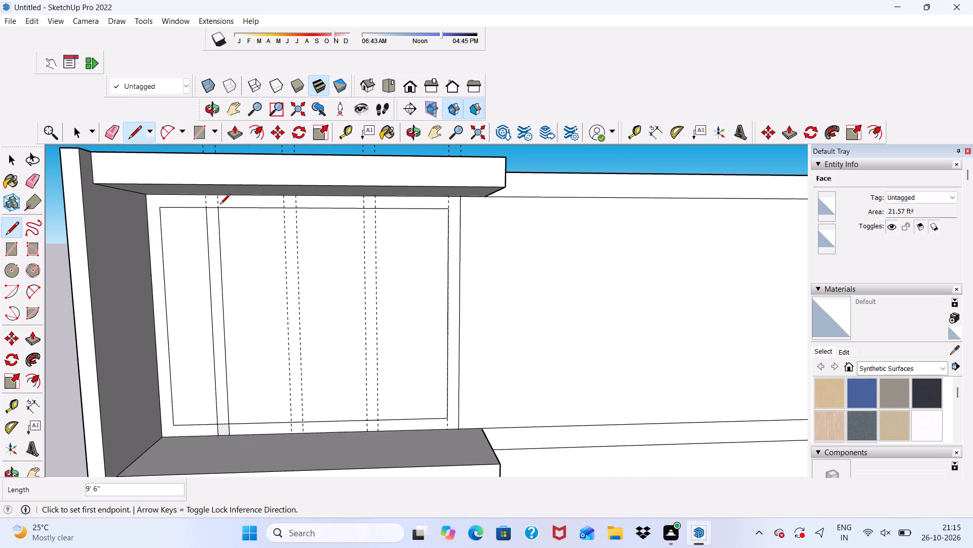
Draw the second mullion's two 9' 6" vertical edges along the middle guide pair, from the ledge to the frame's upper inner edge.
scroll(220, 211, down, 5)
scroll(270, 353, up, 10)
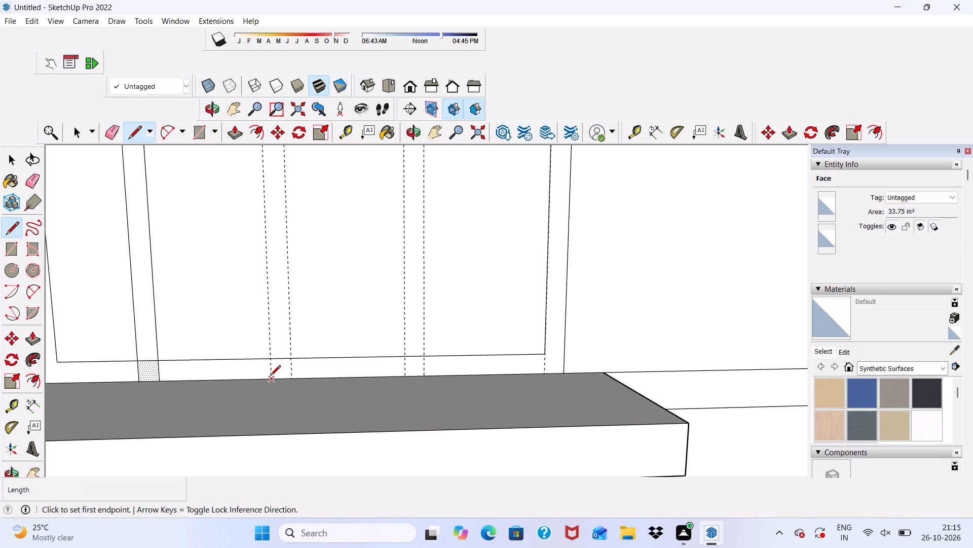
scroll(270, 376, up, 5)
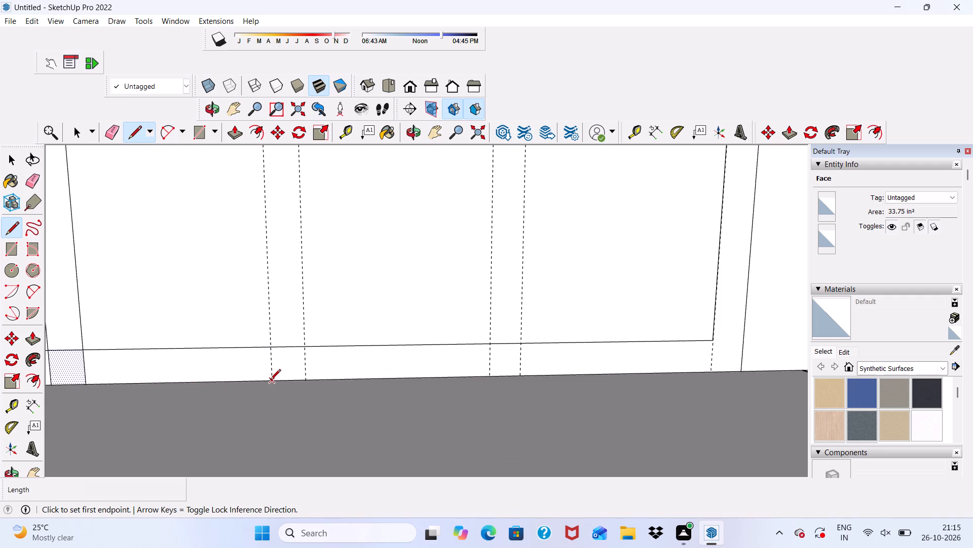
click(270, 381)
scroll(269, 322, down, 11)
scroll(266, 210, down, 11)
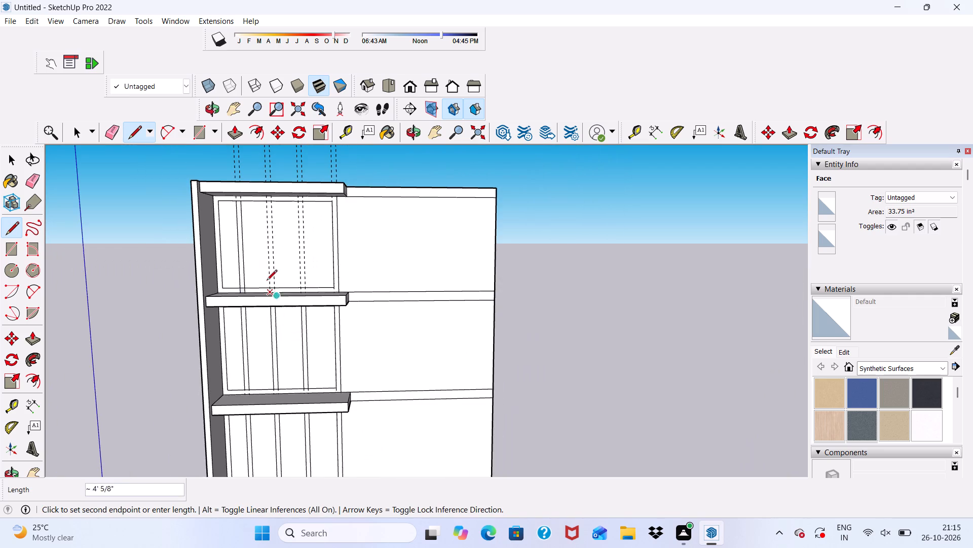
scroll(254, 227, up, 6)
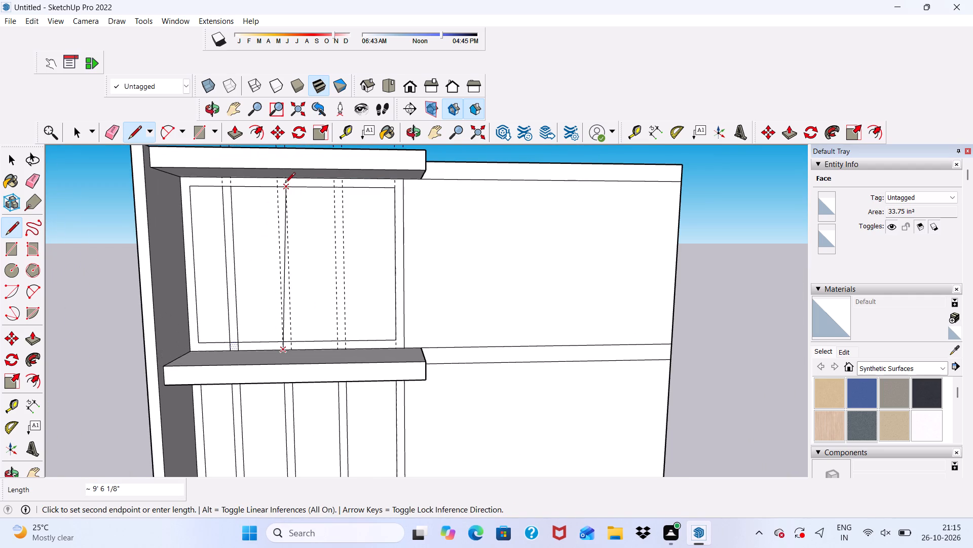
scroll(281, 183, up, 5)
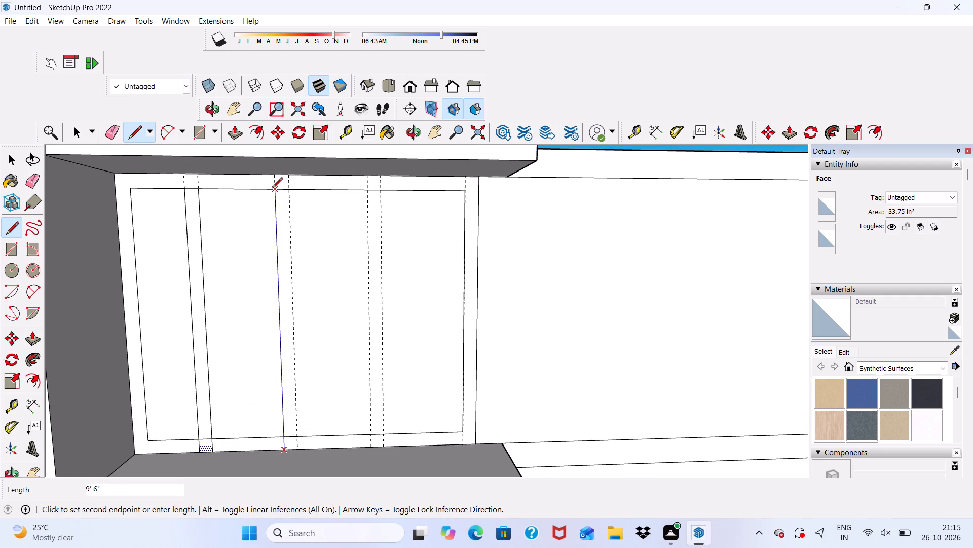
click(272, 189)
scroll(285, 173, down, 5)
scroll(292, 254, down, 1)
scroll(296, 334, up, 5)
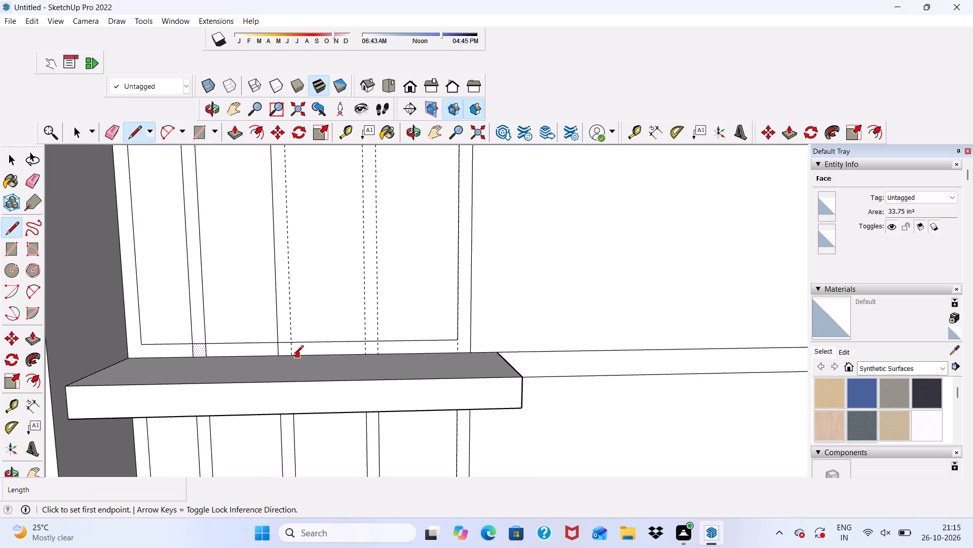
scroll(285, 360, up, 2)
click(293, 355)
scroll(293, 355, down, 2)
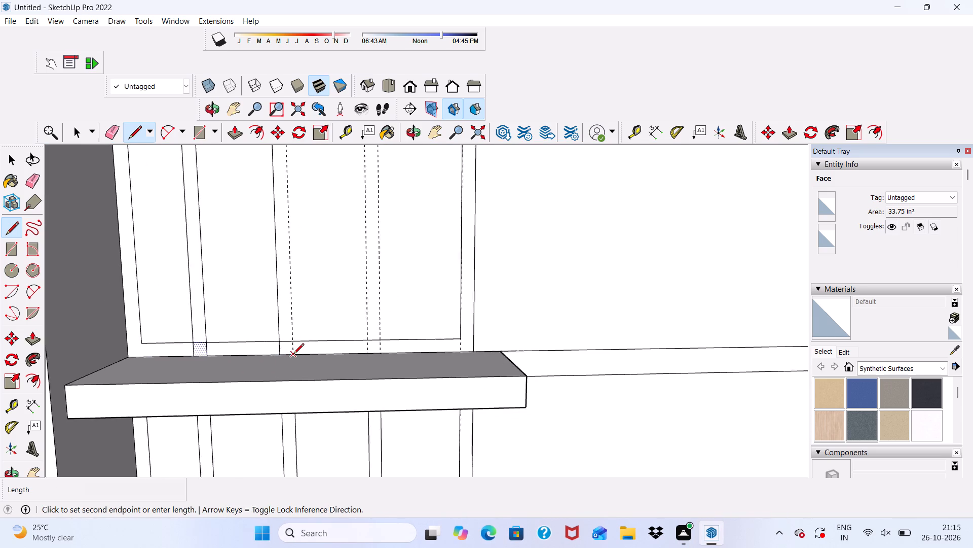
scroll(293, 355, down, 3)
scroll(297, 255, down, 4)
scroll(290, 187, up, 3)
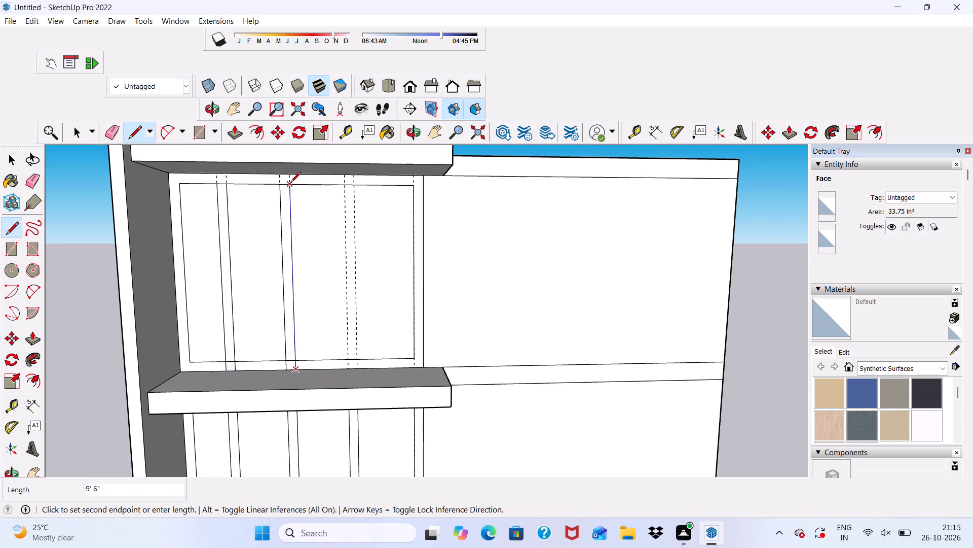
click(290, 183)
Draw the third mullion's two 9' 6" vertical edges along the third guide pair, from the ledge to the frame's upper inner edge.
scroll(294, 241, down, 4)
scroll(369, 367, up, 5)
scroll(320, 306, up, 5)
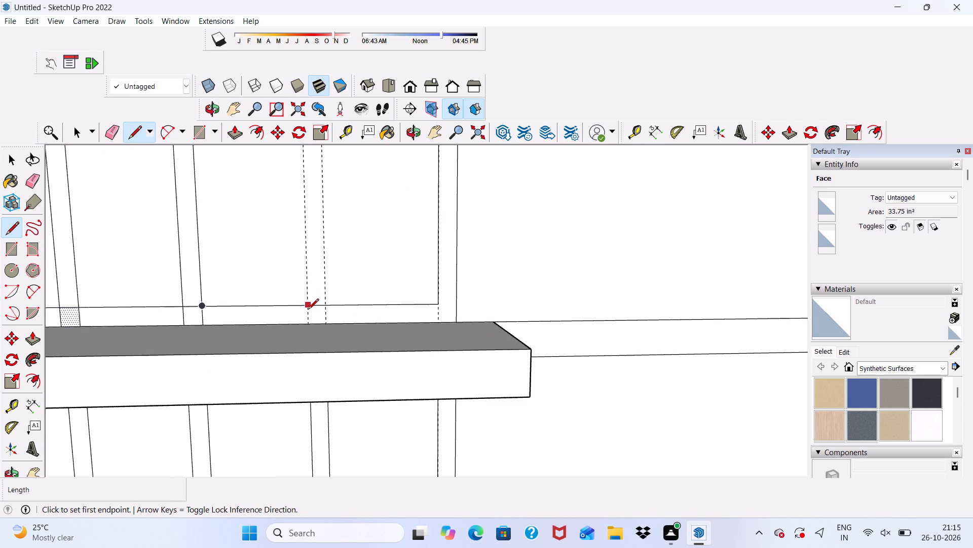
scroll(306, 324, up, 7)
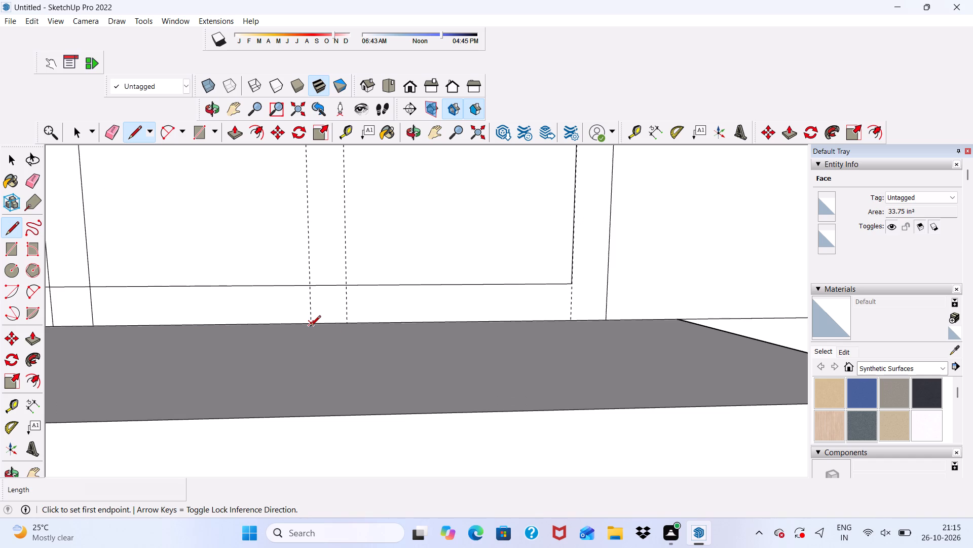
click(311, 326)
scroll(312, 326, down, 6)
scroll(315, 241, down, 5)
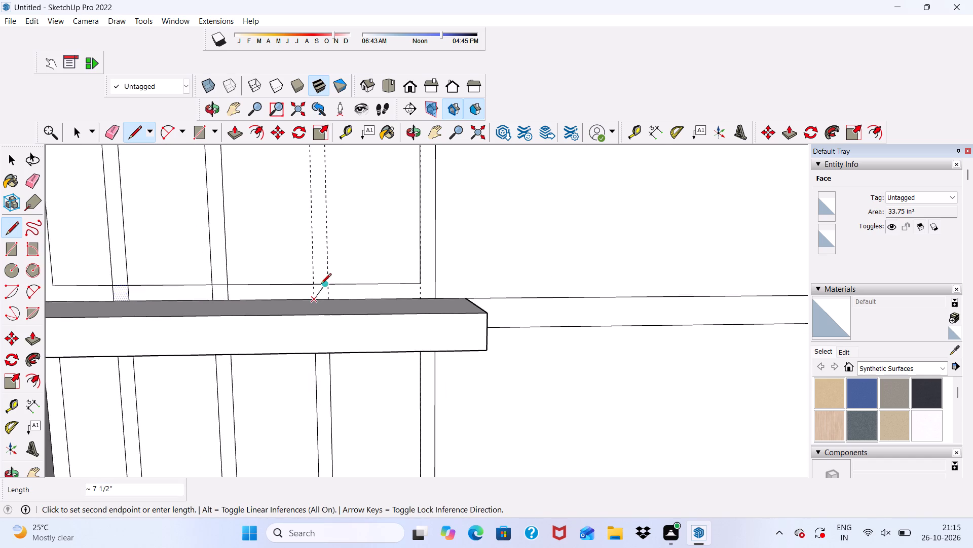
scroll(321, 285, down, 12)
scroll(318, 195, up, 8)
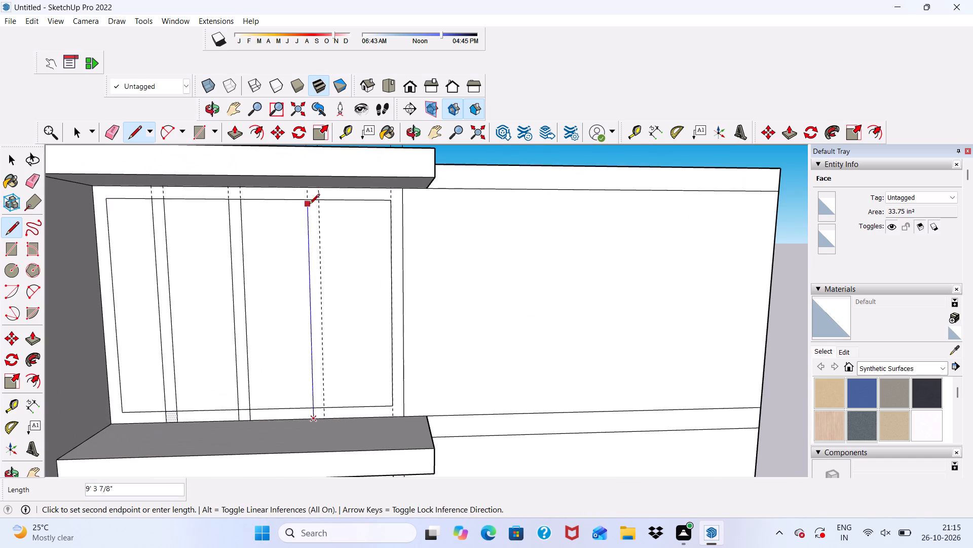
click(307, 203)
scroll(308, 206, down, 5)
scroll(334, 343, up, 6)
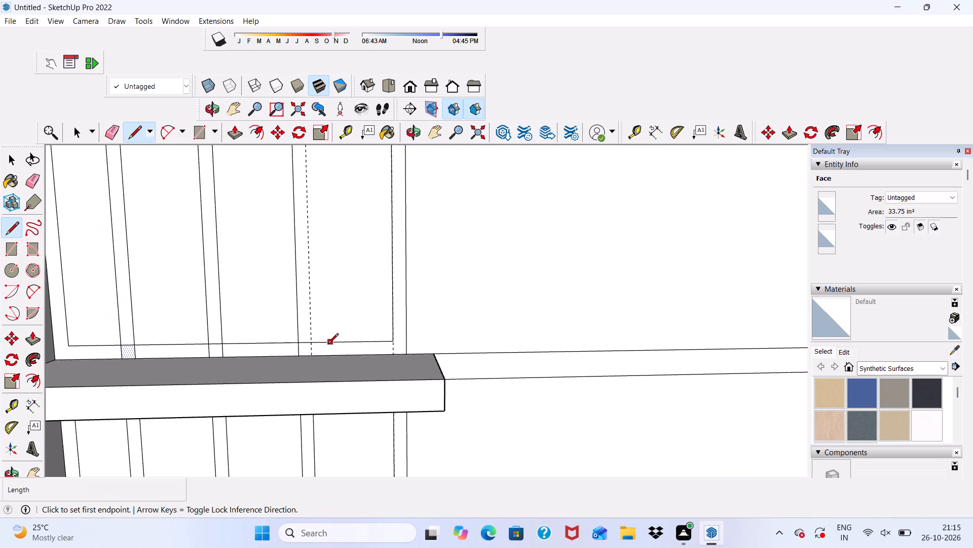
scroll(320, 351, up, 7)
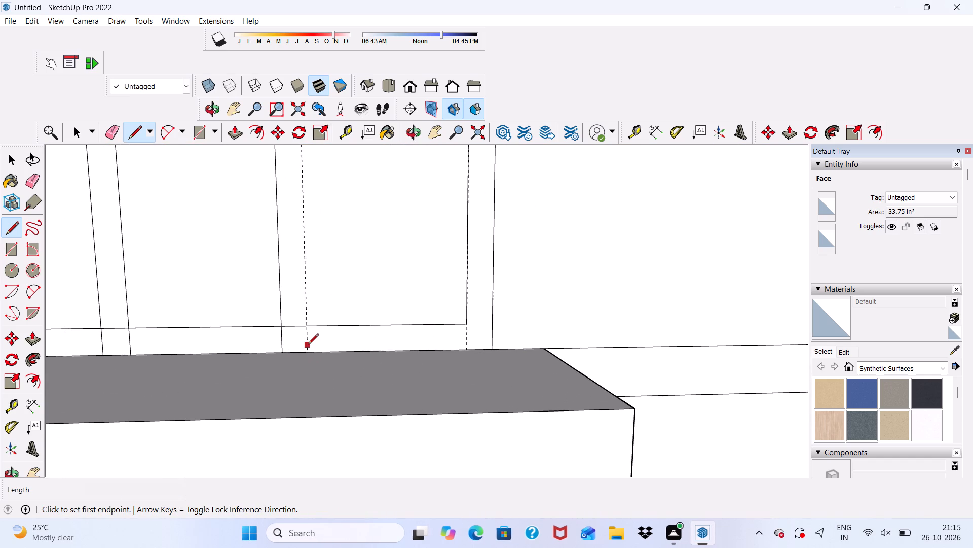
scroll(308, 349, up, 4)
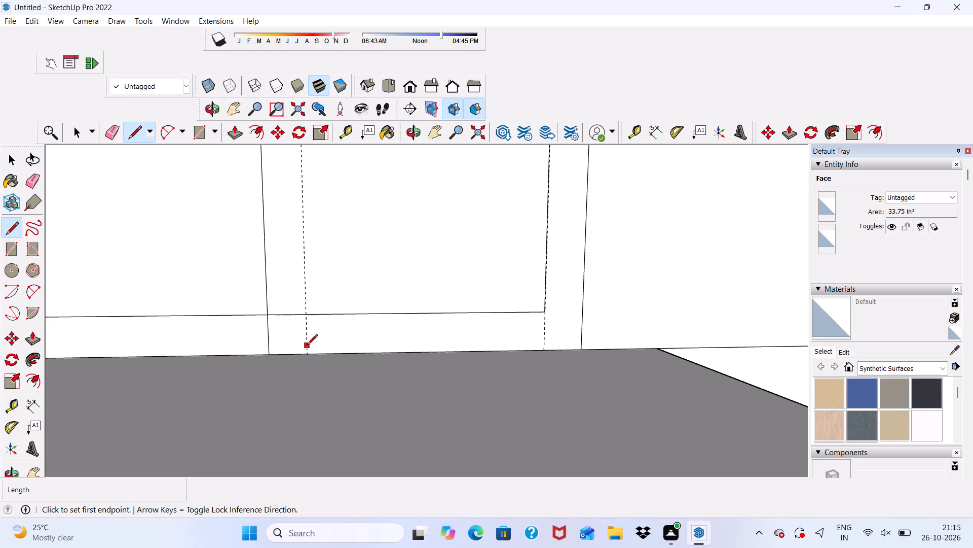
click(309, 351)
scroll(309, 351, down, 12)
scroll(345, 243, down, 10)
scroll(329, 214, up, 6)
scroll(329, 214, down, 1)
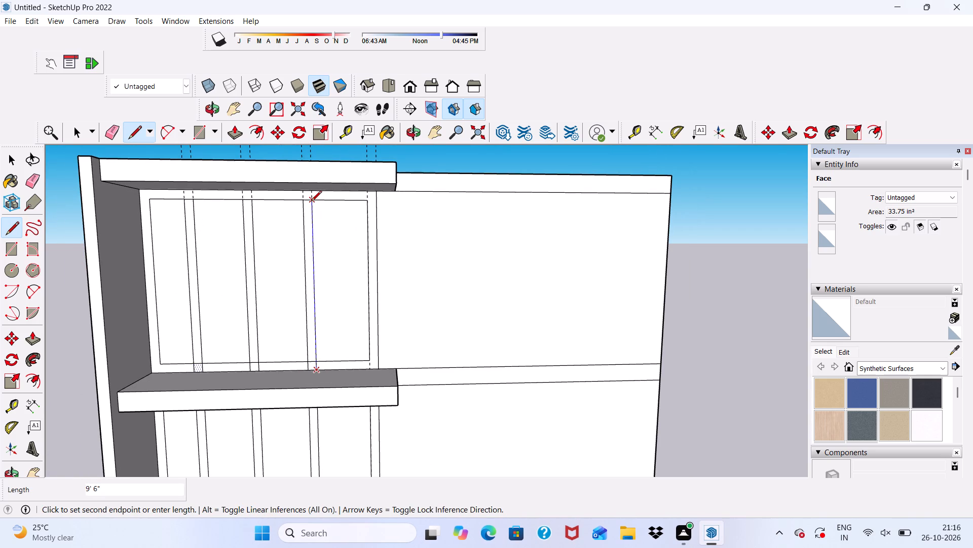
click(311, 202)
Erase all the vertical dashed guide lines extending above the building's windows.
scroll(310, 208, down, 5)
middle_drag(298, 290, 290, 192)
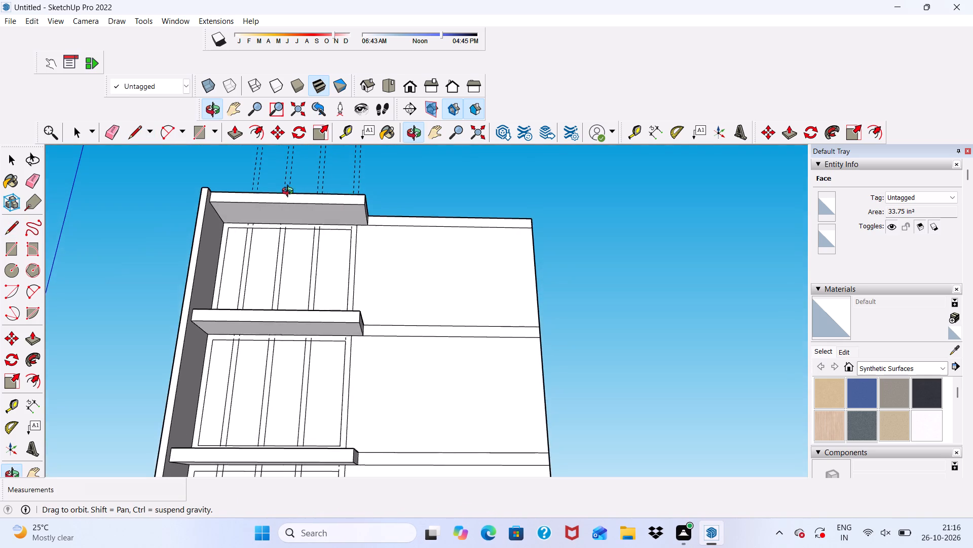
middle_drag(290, 192, 266, 232)
click(106, 129)
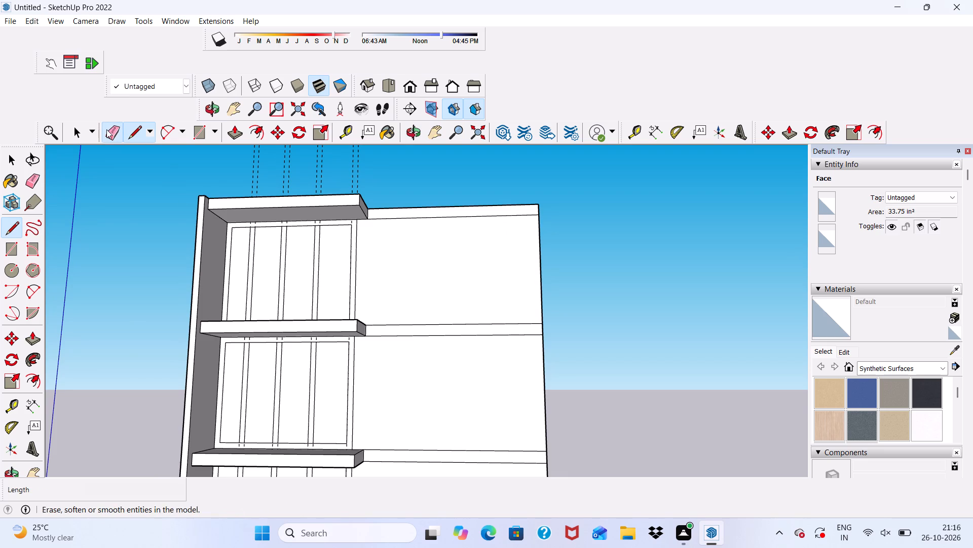
drag(249, 169, 365, 166)
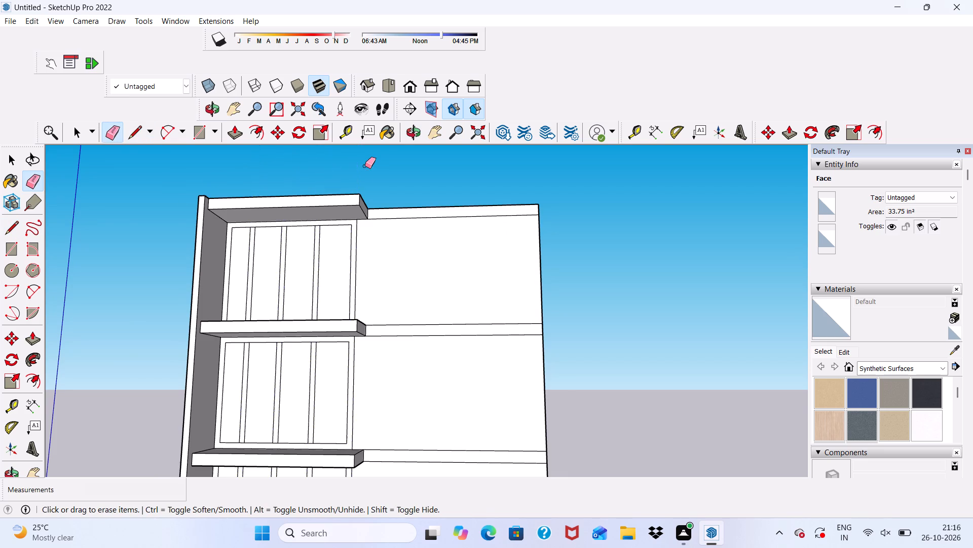
Erase the topmost window's upper inner frame segments lying between the edges of the third and middle mullions.
scroll(348, 234, up, 4)
scroll(338, 229, down, 4)
middle_drag(338, 230, 324, 286)
scroll(285, 262, up, 6)
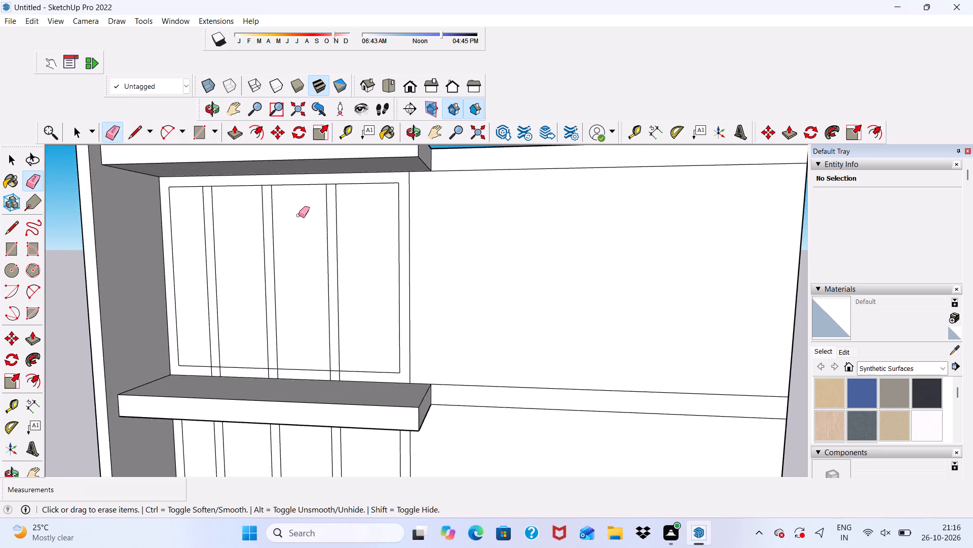
scroll(308, 211, up, 4)
scroll(344, 160, up, 9)
click(339, 180)
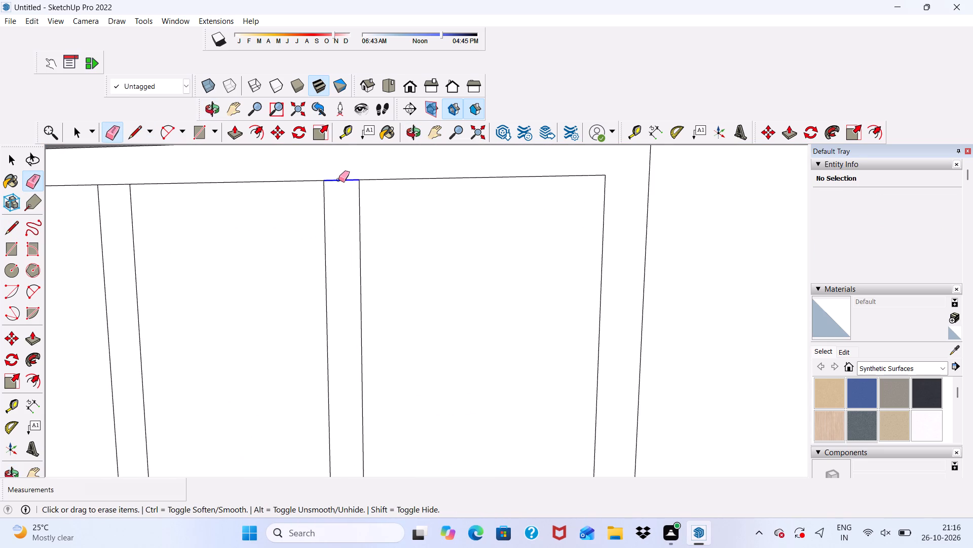
scroll(249, 199, up, 4)
scroll(136, 192, down, 12)
scroll(173, 199, up, 5)
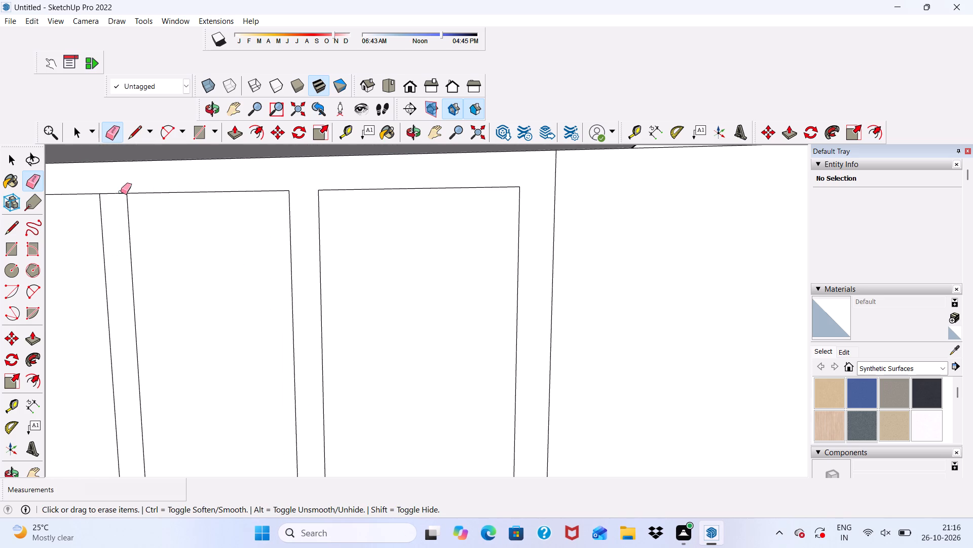
click(111, 195)
Erase the topmost window's upper inner frame segment between the edges of the mullion nearest the fin.
scroll(110, 201, down, 11)
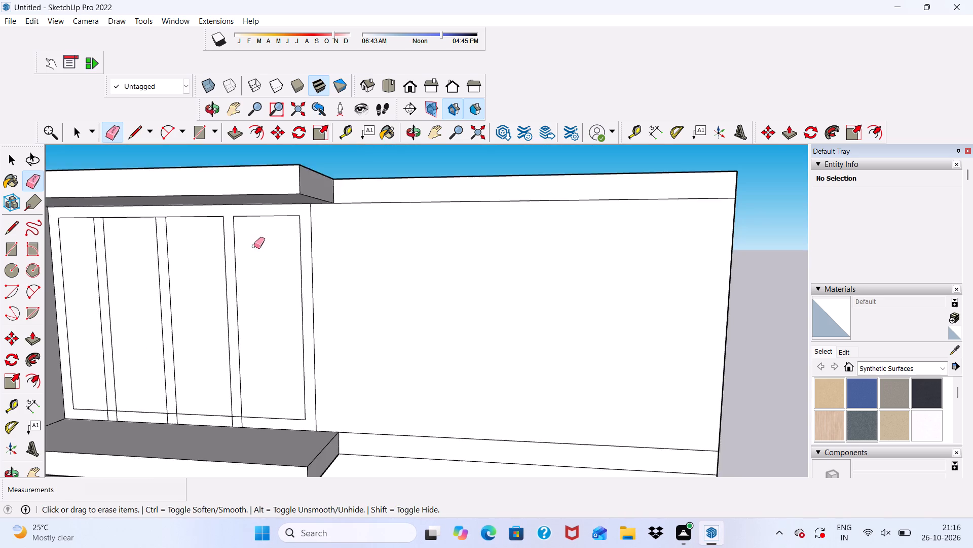
scroll(254, 246, down, 8)
scroll(179, 253, up, 11)
scroll(234, 197, up, 5)
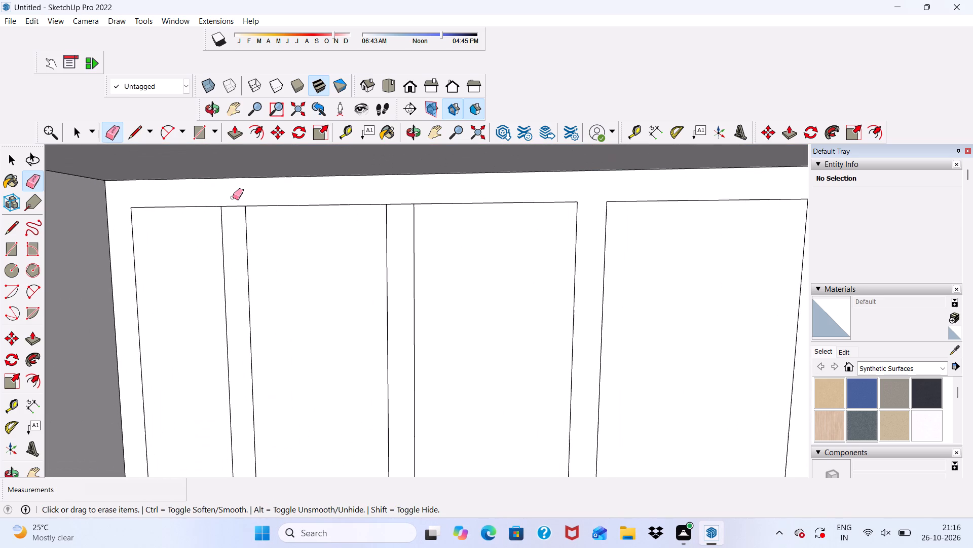
drag(233, 197, 231, 207)
scroll(231, 207, down, 15)
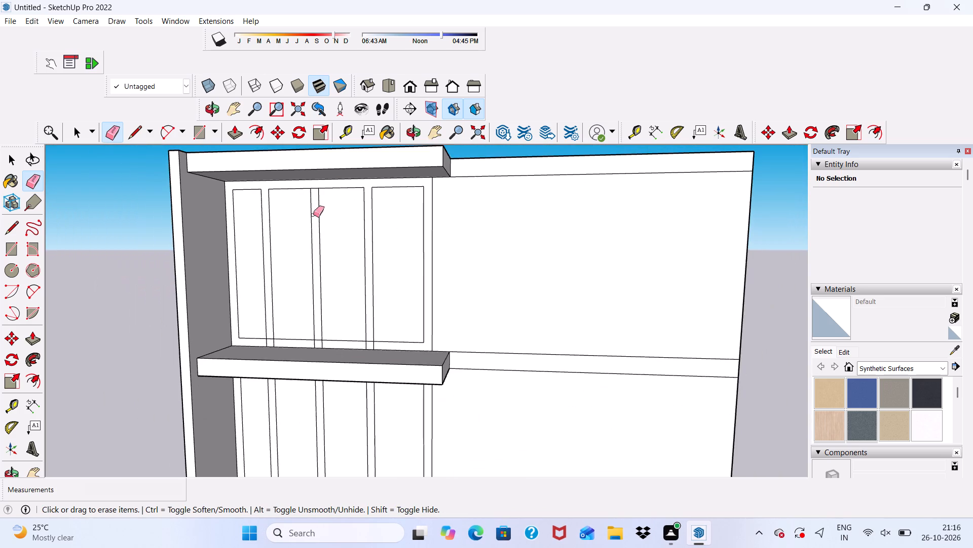
Erase the topmost window's lower frame segments and short vertical stubs above the ledge at the first and middle mullions.
scroll(269, 353, up, 10)
drag(261, 338, 278, 338)
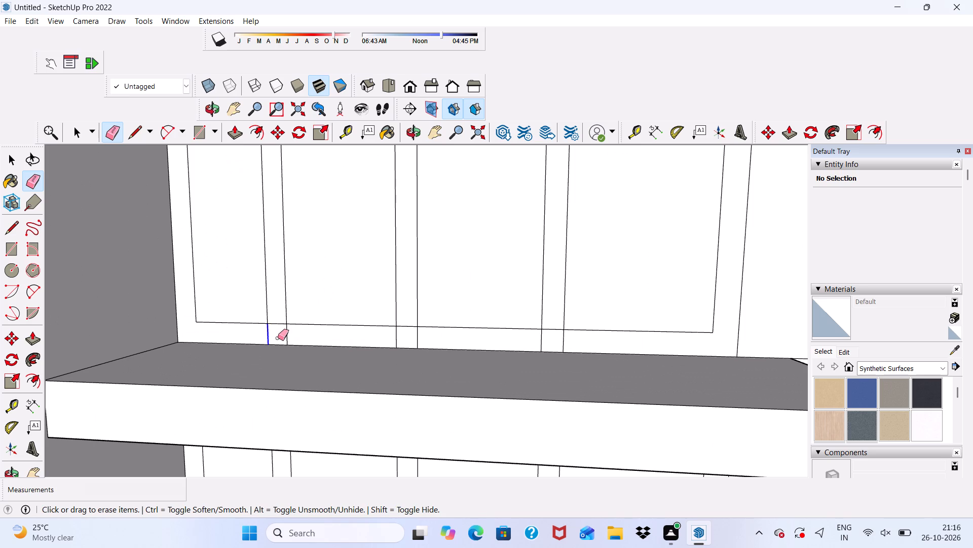
drag(278, 338, 290, 338)
click(290, 338)
scroll(283, 312, up, 7)
drag(270, 327, 273, 335)
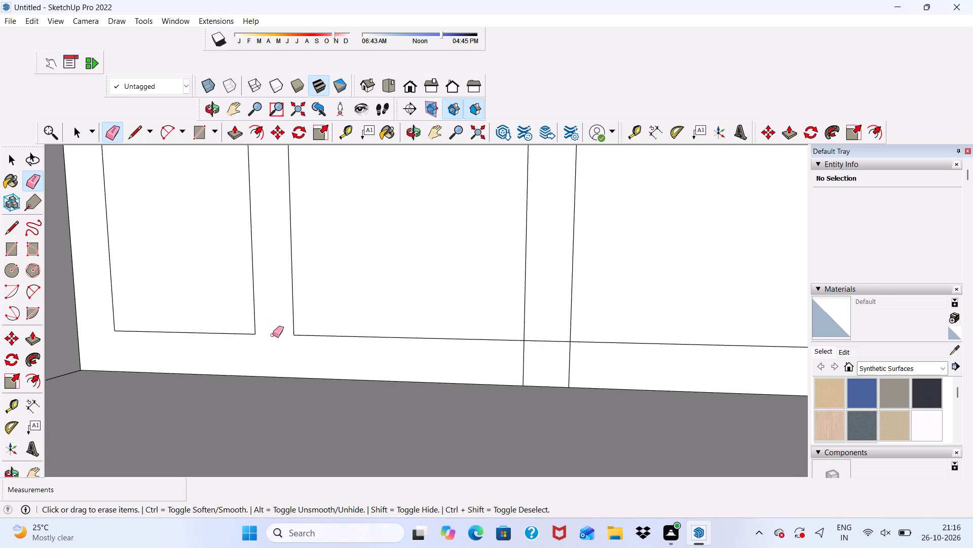
scroll(242, 265, down, 6)
scroll(417, 336, up, 3)
click(405, 301)
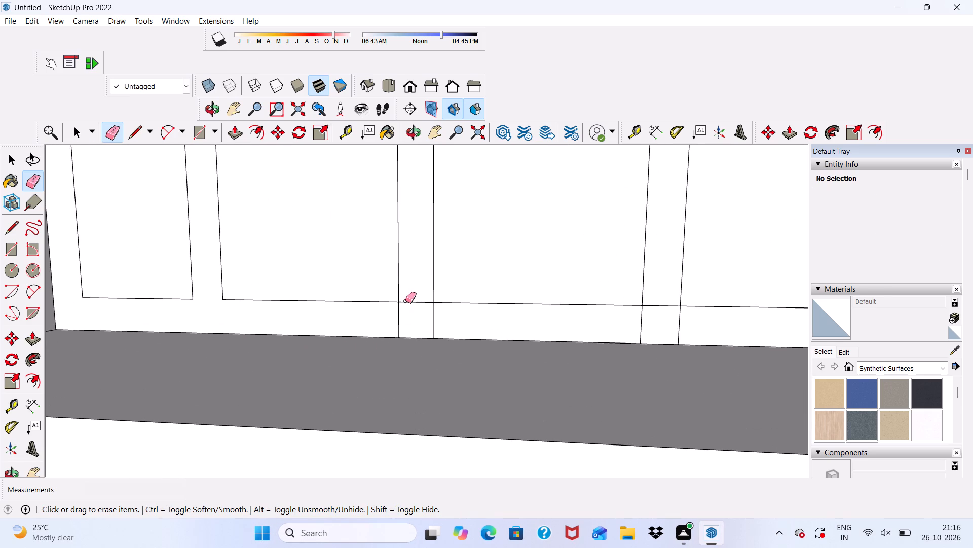
drag(404, 314, 385, 330)
drag(408, 297, 430, 321)
drag(435, 321, 430, 324)
click(430, 324)
Erase the topmost window's lower frame segment and two vertical stubs above the ledge at the third mullion.
scroll(469, 258, down, 7)
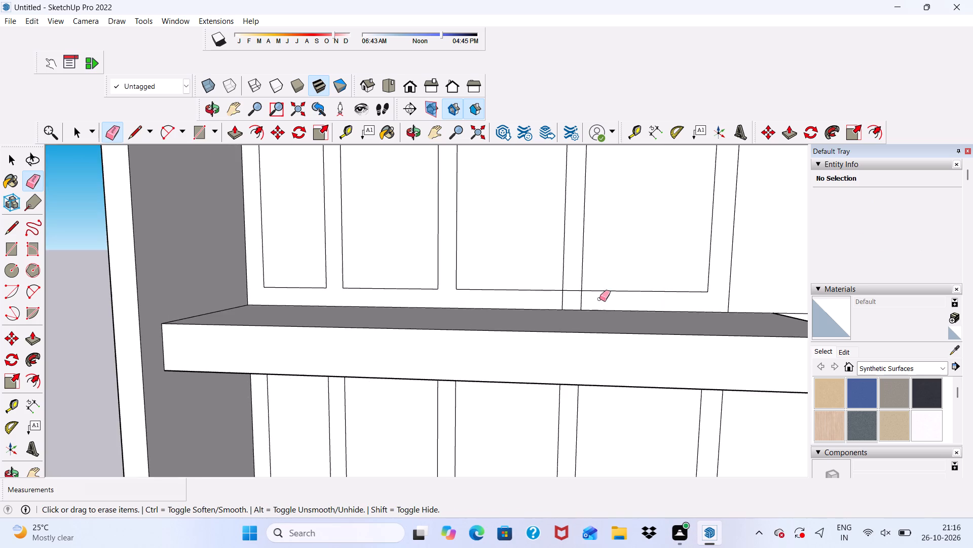
scroll(579, 303, up, 7)
drag(560, 265, 557, 285)
drag(570, 301, 581, 302)
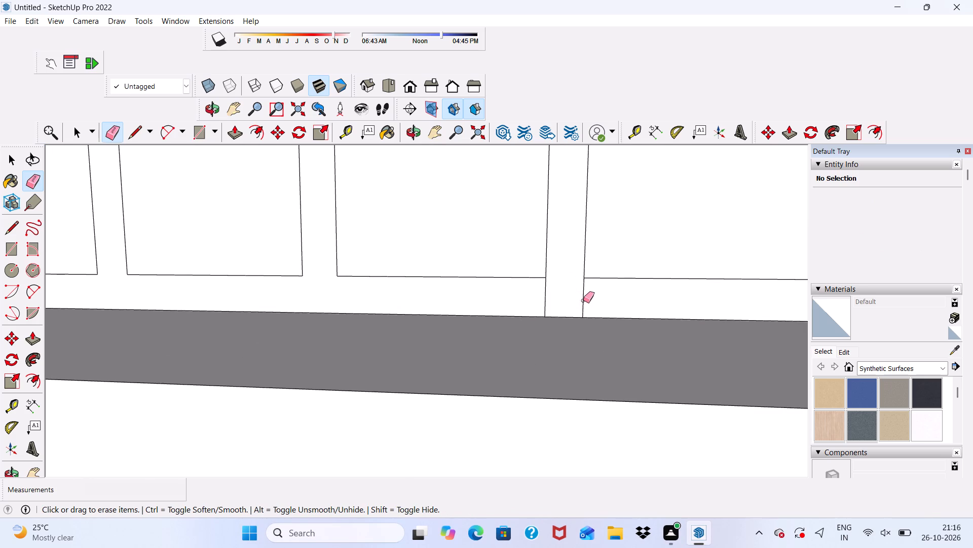
double_click(583, 300)
drag(535, 303, 549, 297)
click(549, 297)
scroll(428, 263, down, 10)
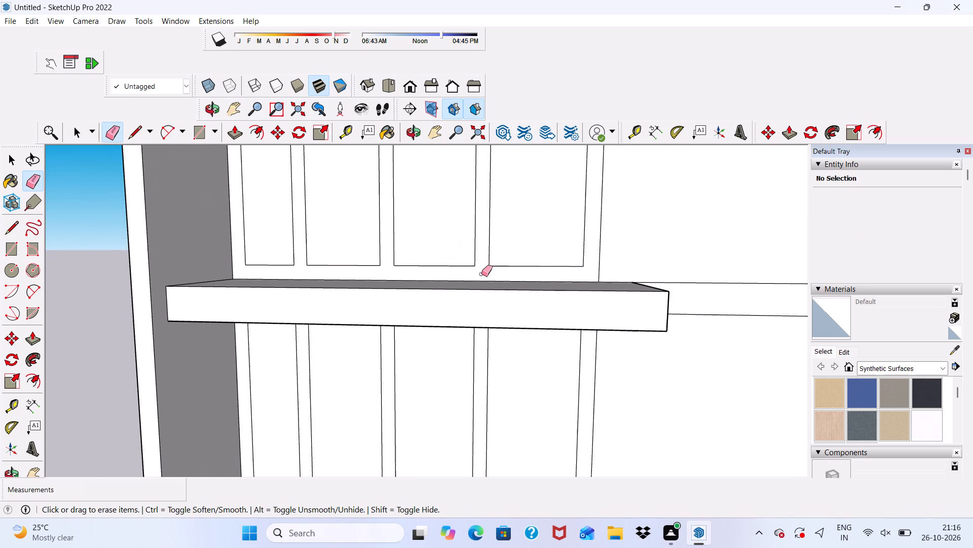
Erase the upper inner frame segments between the edges of the third and middle mullions on the second window from the top.
scroll(593, 283, up, 2)
scroll(550, 239, down, 6)
middle_drag(529, 397, 540, 326)
scroll(528, 282, up, 7)
scroll(528, 282, down, 1)
scroll(427, 335, up, 8)
drag(502, 304, 502, 306)
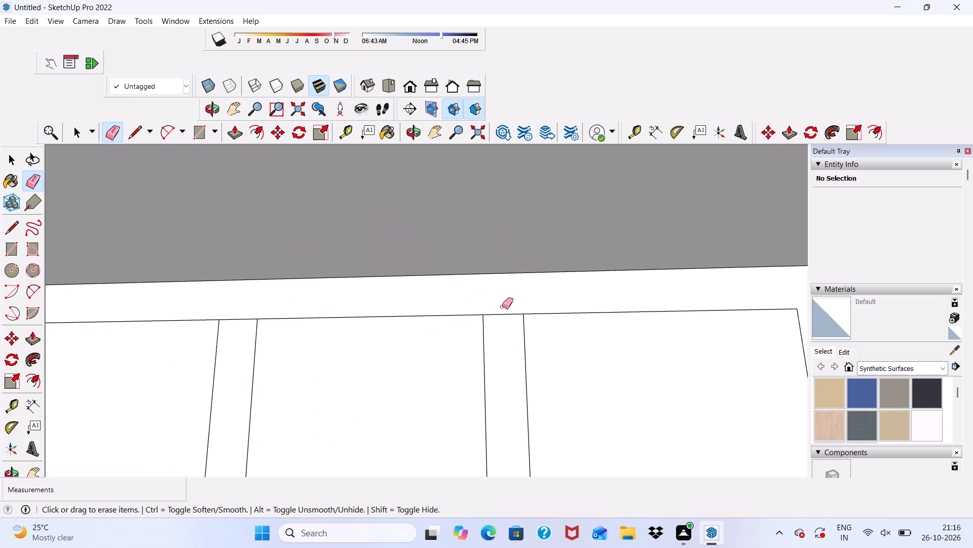
drag(502, 306, 503, 316)
click(503, 316)
scroll(491, 293, down, 10)
scroll(398, 318, up, 5)
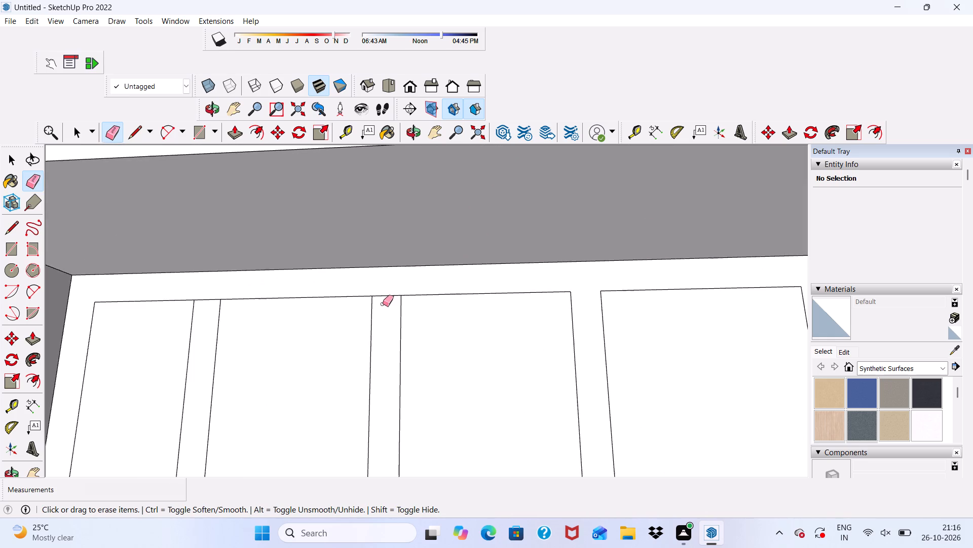
scroll(383, 304, up, 1)
drag(382, 300, 385, 294)
click(385, 294)
Erase the upper inner frame segment across the mullion nearest the fin on the second window from the top.
scroll(385, 294, down, 6)
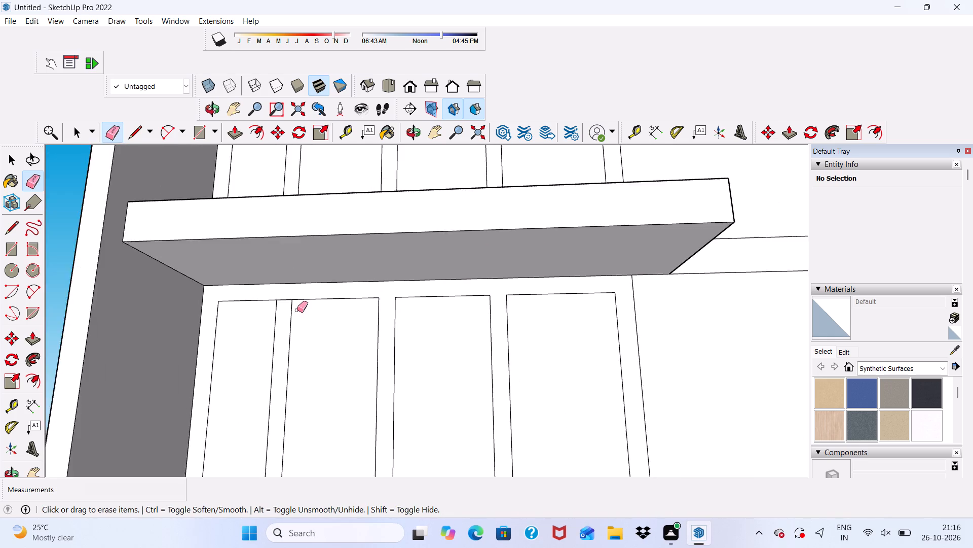
scroll(297, 309, up, 8)
drag(271, 292, 265, 298)
scroll(268, 298, down, 6)
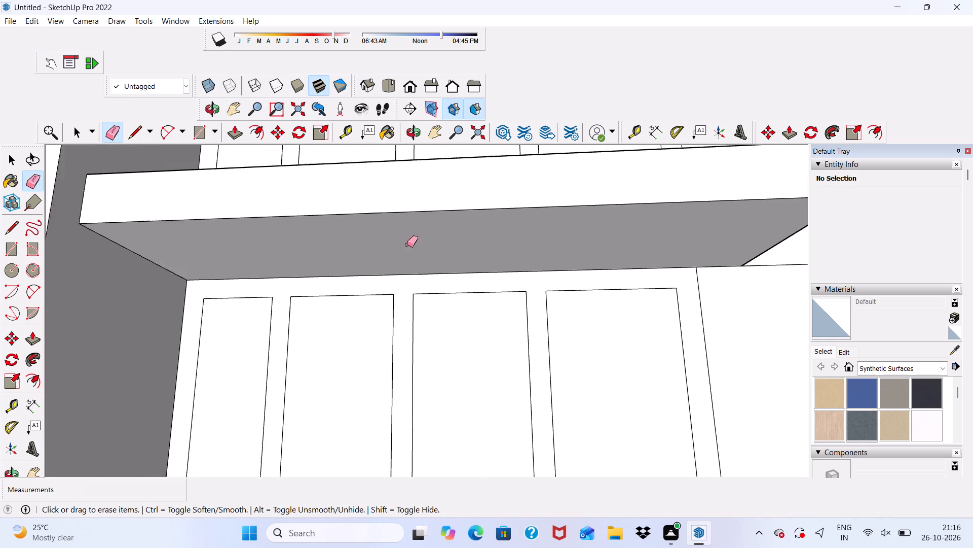
Erase the lower inner frame segments between the edges of all three mullions on the second window from the top.
scroll(407, 245, down, 14)
middle_drag(492, 265, 502, 401)
scroll(502, 401, up, 10)
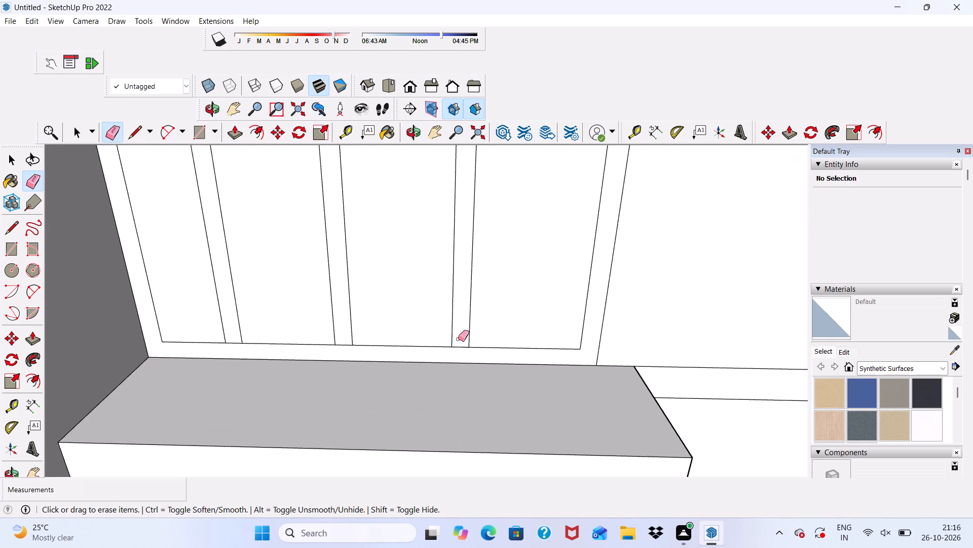
scroll(458, 339, up, 4)
drag(463, 341, 464, 354)
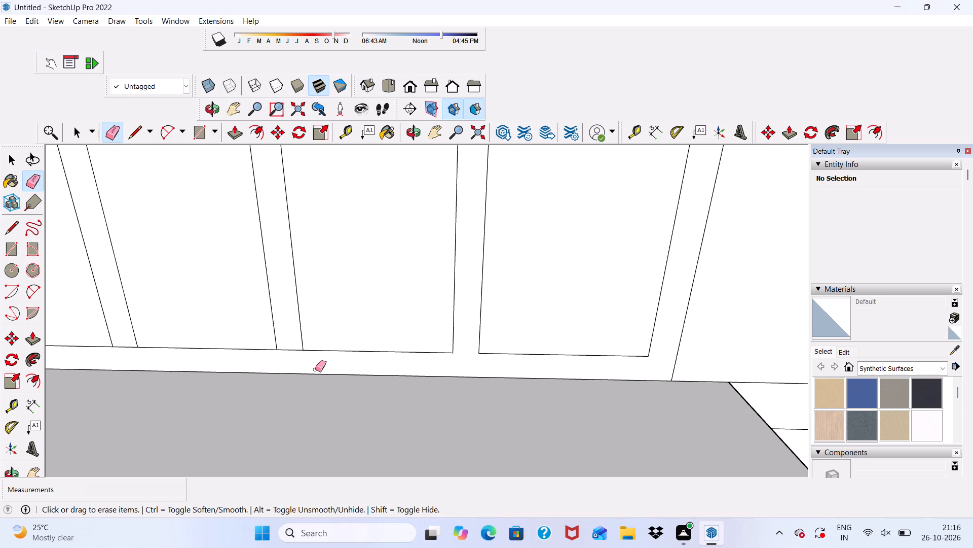
scroll(315, 369, up, 4)
drag(283, 335, 283, 346)
scroll(283, 346, down, 4)
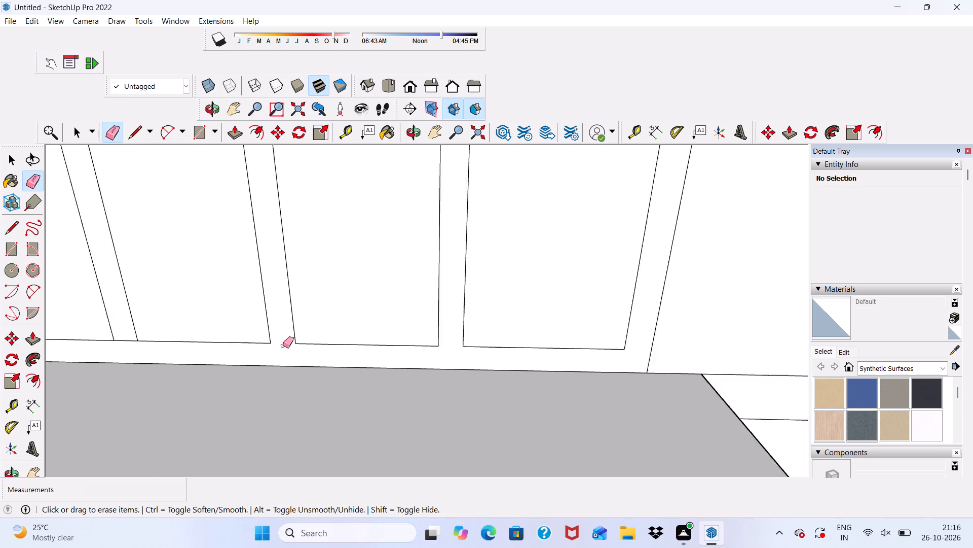
scroll(283, 346, down, 10)
scroll(506, 317, up, 10)
drag(291, 295, 291, 317)
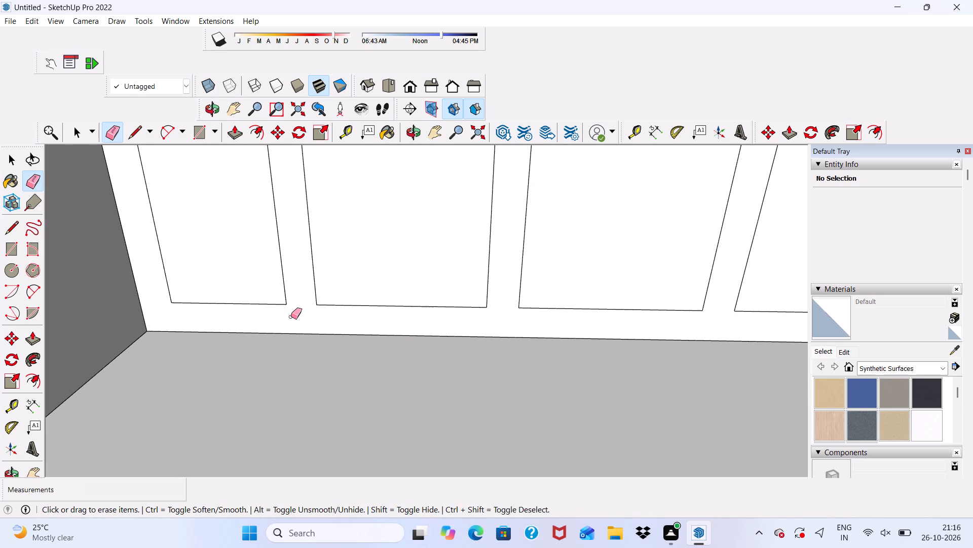
Erase the upper frame segments and vertical stubs below the ledge at the first and middle mullions of the third window down.
scroll(291, 317, down, 17)
middle_drag(393, 286, 404, 193)
scroll(404, 308, up, 6)
scroll(338, 291, up, 11)
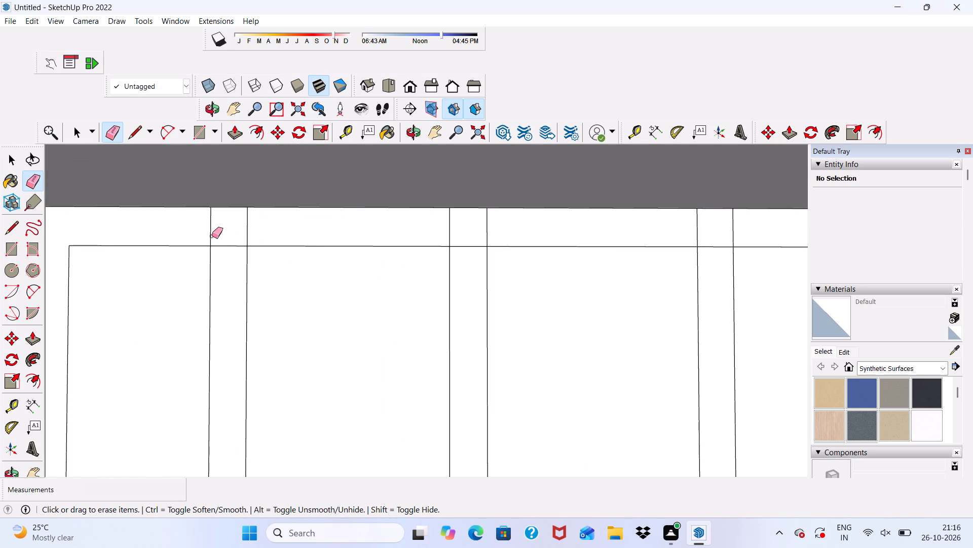
click(212, 236)
click(209, 233)
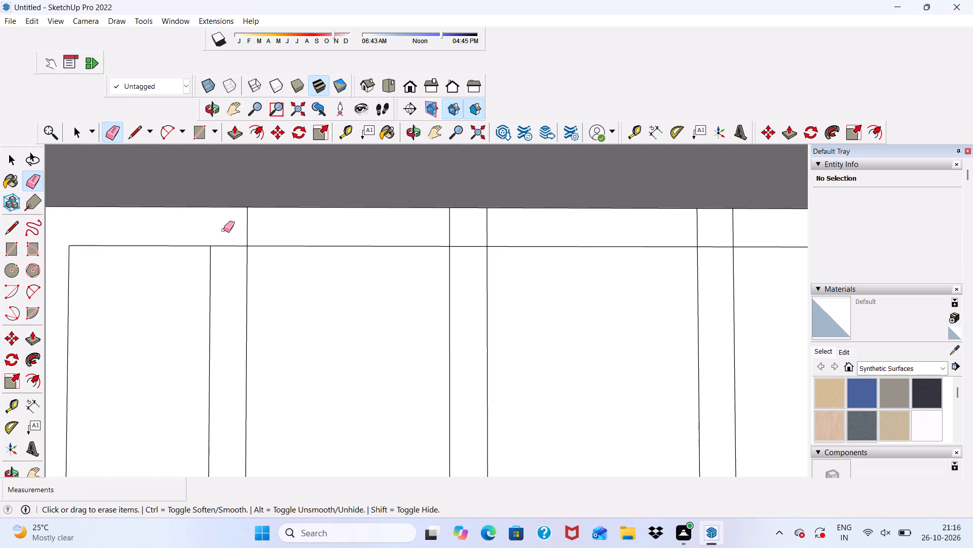
drag(223, 230, 257, 229)
drag(234, 237, 228, 255)
scroll(448, 230, up, 1)
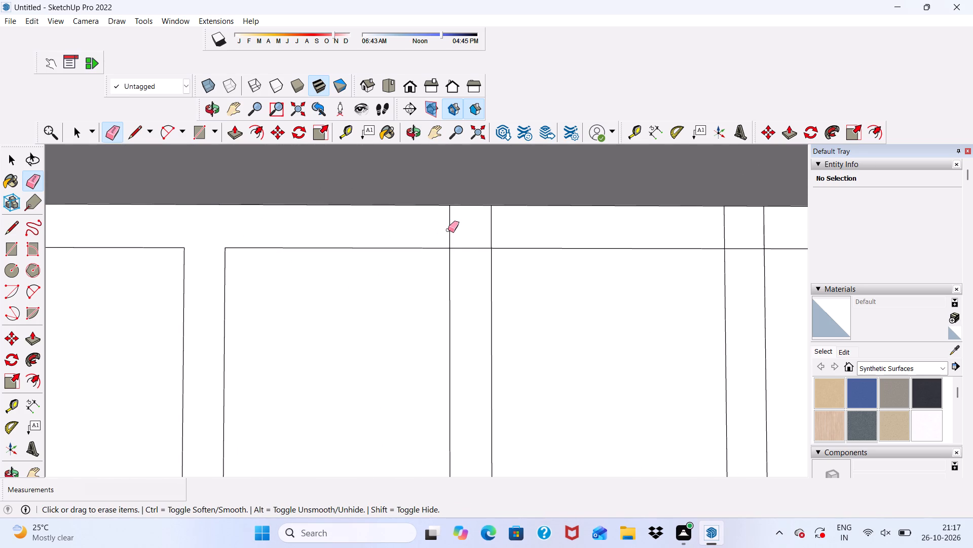
drag(448, 230, 466, 247)
click(466, 247)
click(489, 220)
drag(492, 224, 494, 229)
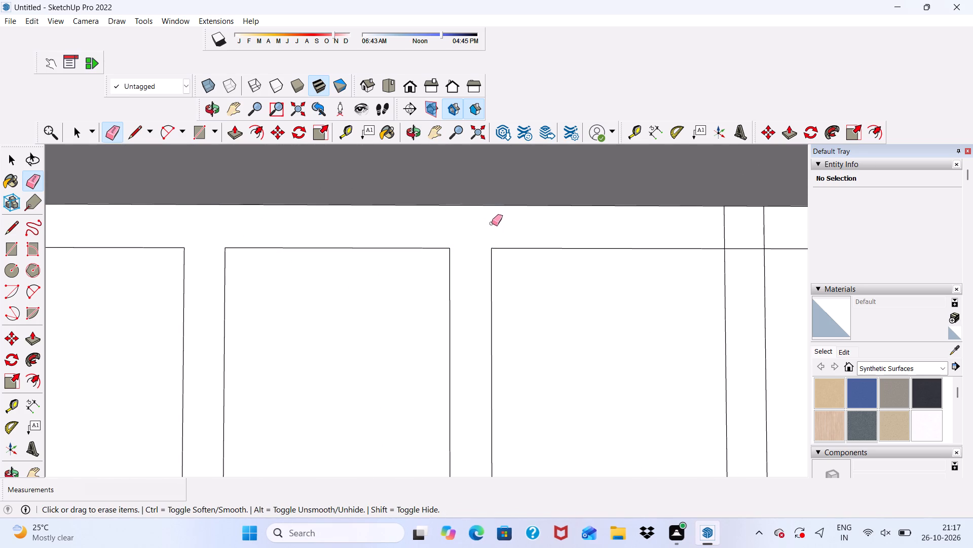
Erase the upper frame segment and two vertical stubs below the ledge at the third mullion of the third window down.
scroll(403, 219, down, 7)
scroll(575, 247, up, 5)
drag(571, 227, 572, 233)
drag(554, 217, 573, 217)
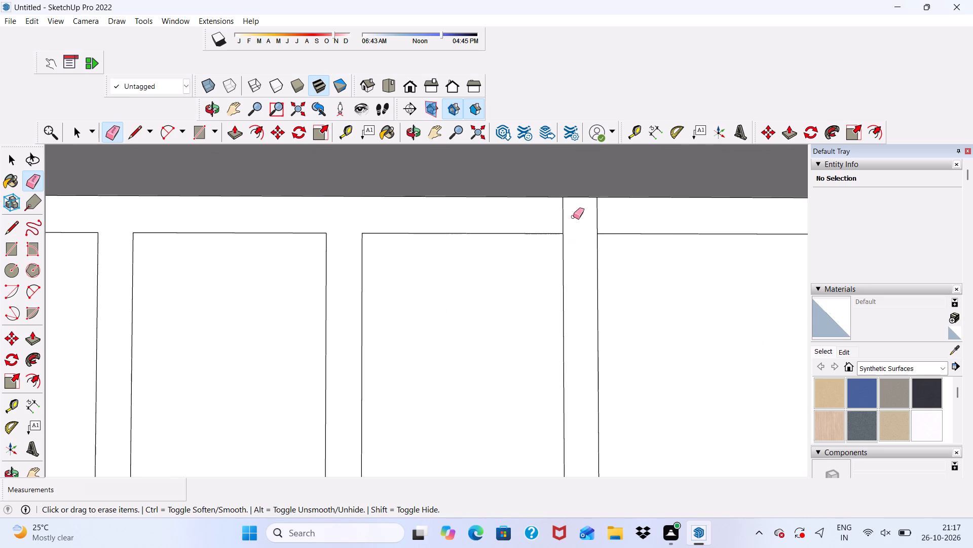
drag(573, 217, 611, 216)
scroll(505, 200, down, 11)
scroll(594, 231, up, 1)
scroll(580, 185, down, 3)
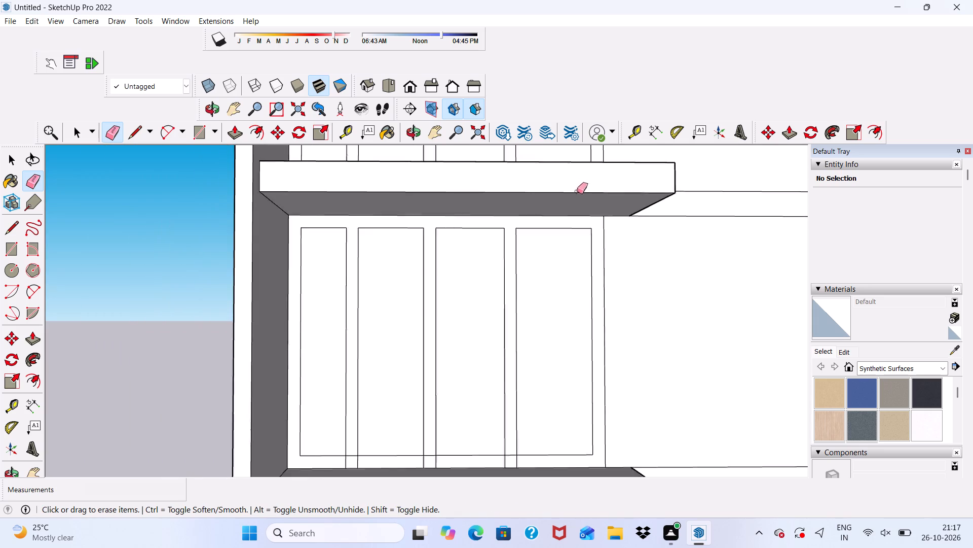
Erase the lower frame segment and two vertical stubs above the ledge at the third mullion of the third window down.
scroll(577, 191, down, 3)
middle_drag(540, 391, 540, 402)
scroll(540, 402, up, 10)
drag(515, 369, 519, 388)
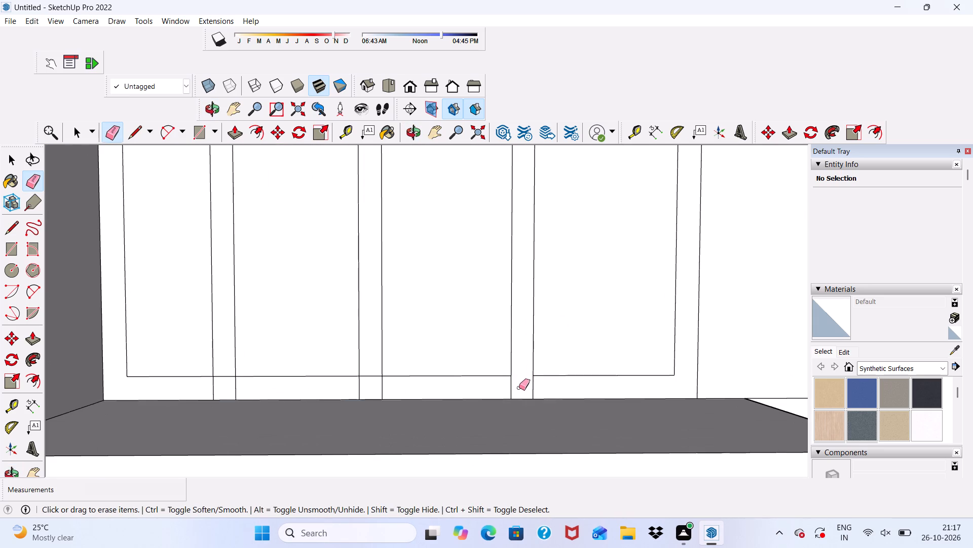
drag(515, 390, 506, 397)
drag(529, 386, 541, 392)
scroll(529, 347, down, 7)
scroll(414, 384, up, 4)
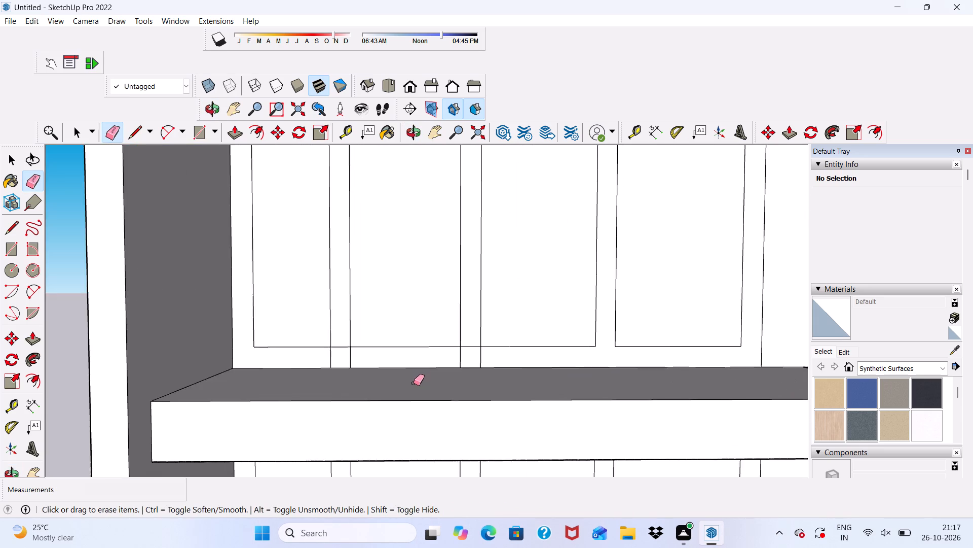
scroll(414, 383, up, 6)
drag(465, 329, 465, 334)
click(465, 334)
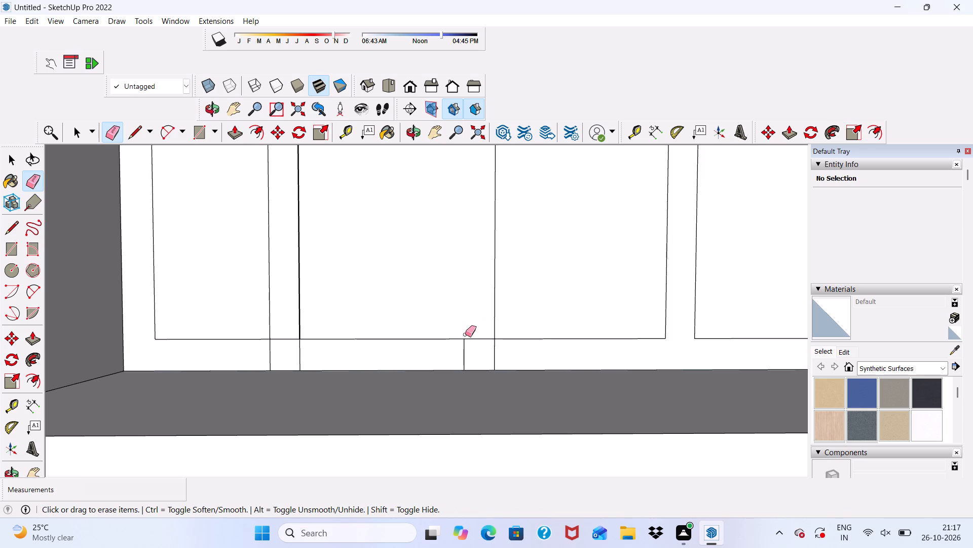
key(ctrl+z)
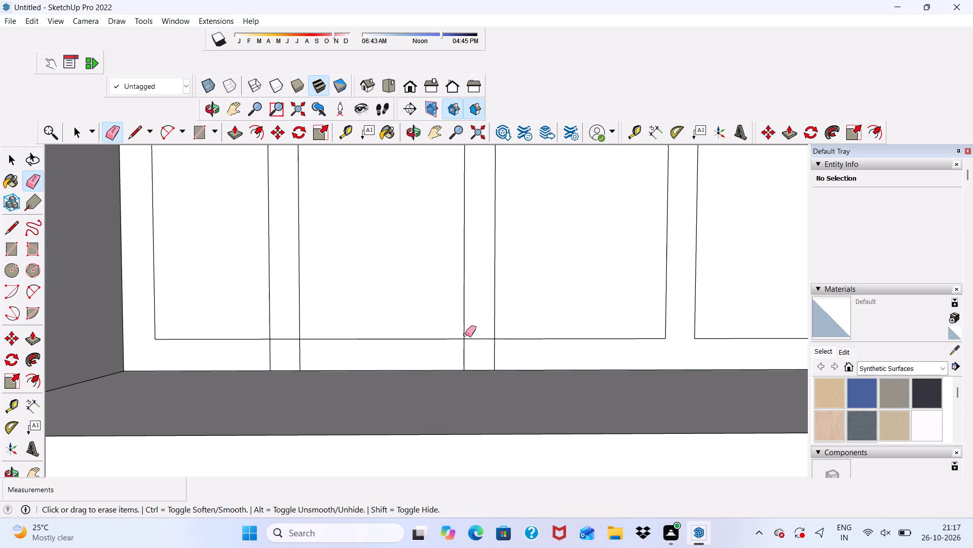
Erase the lower frame segment and two vertical stubs above the ledge at the middle mullion of the third window down.
scroll(466, 342, up, 4)
drag(473, 335, 456, 367)
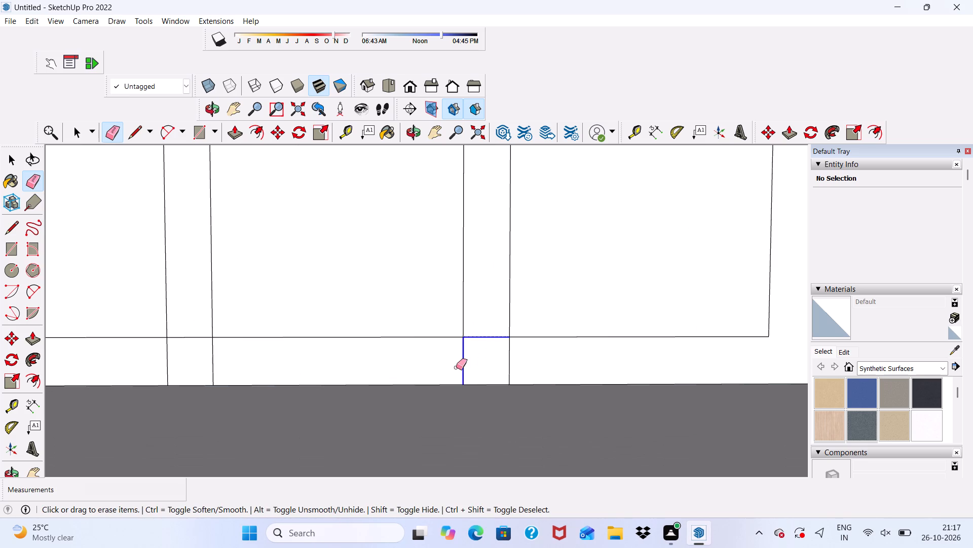
drag(456, 367, 512, 366)
scroll(512, 366, down, 6)
scroll(553, 280, down, 3)
scroll(416, 339, up, 10)
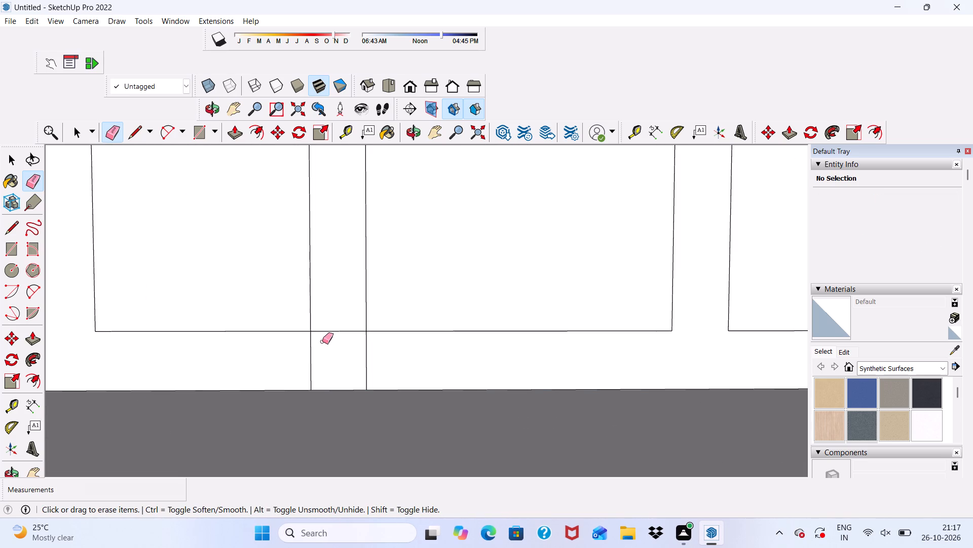
Erase the lower frame segment and two vertical stubs above the ledge at the first mullion of the third window down.
drag(327, 331, 314, 345)
triple_click(310, 349)
drag(308, 353, 329, 360)
drag(334, 360, 375, 363)
scroll(383, 327, down, 8)
scroll(504, 268, down, 20)
scroll(504, 268, down, 2)
scroll(490, 338, up, 7)
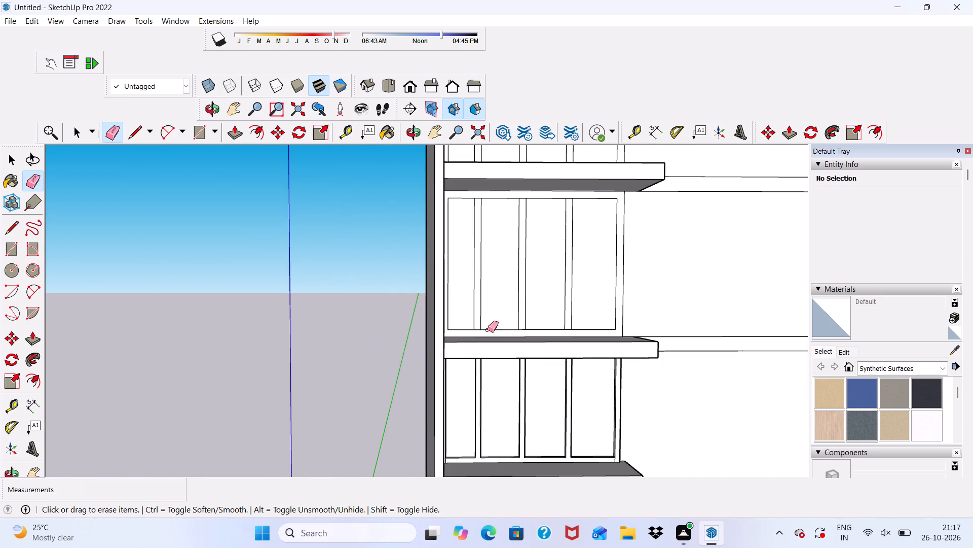
Erase the top frame segments crossing all three mullions of the second window from the bottom.
scroll(468, 205, up, 13)
click(481, 196)
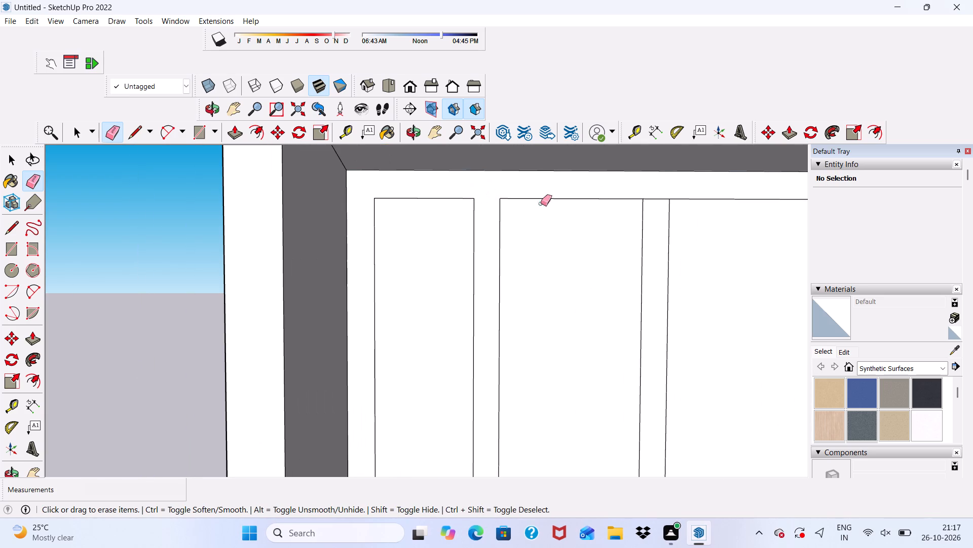
scroll(654, 180, up, 1)
drag(655, 197, 659, 217)
scroll(473, 238, down, 11)
scroll(571, 276, up, 4)
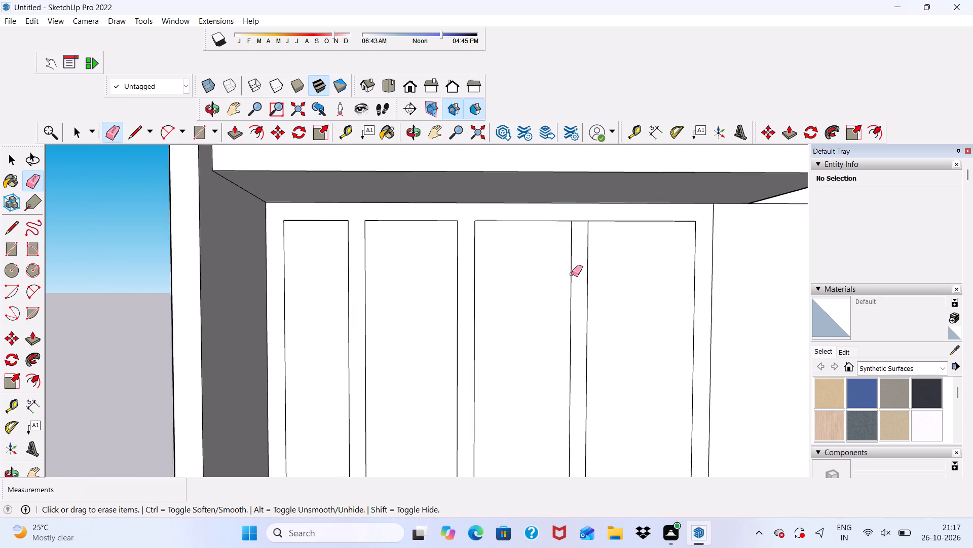
scroll(572, 274, up, 2)
scroll(577, 226, up, 4)
click(579, 210)
scroll(603, 216, down, 5)
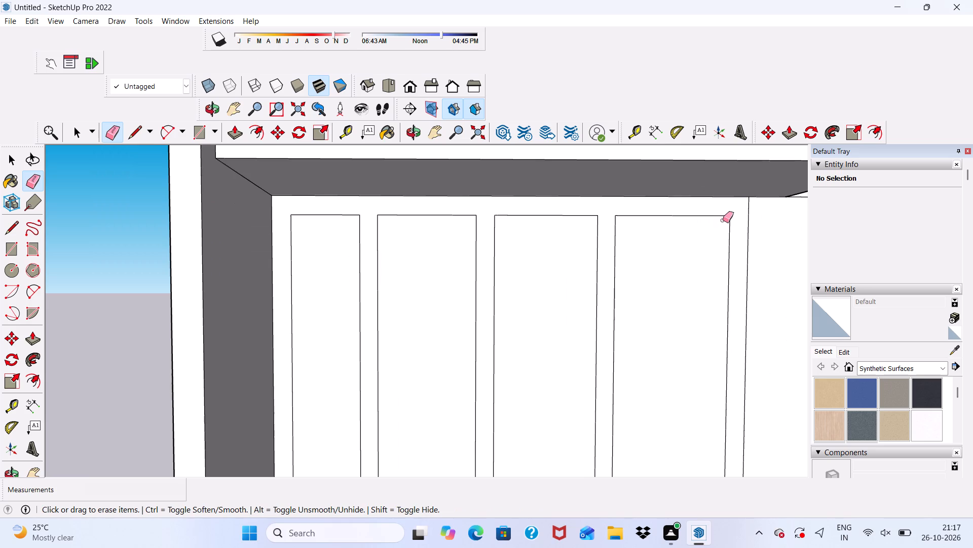
Erase the bottom frame segments crossing all three mullions of the second window from the bottom.
scroll(662, 200, down, 7)
scroll(644, 420, up, 2)
middle_drag(644, 420, 634, 426)
scroll(609, 406, up, 11)
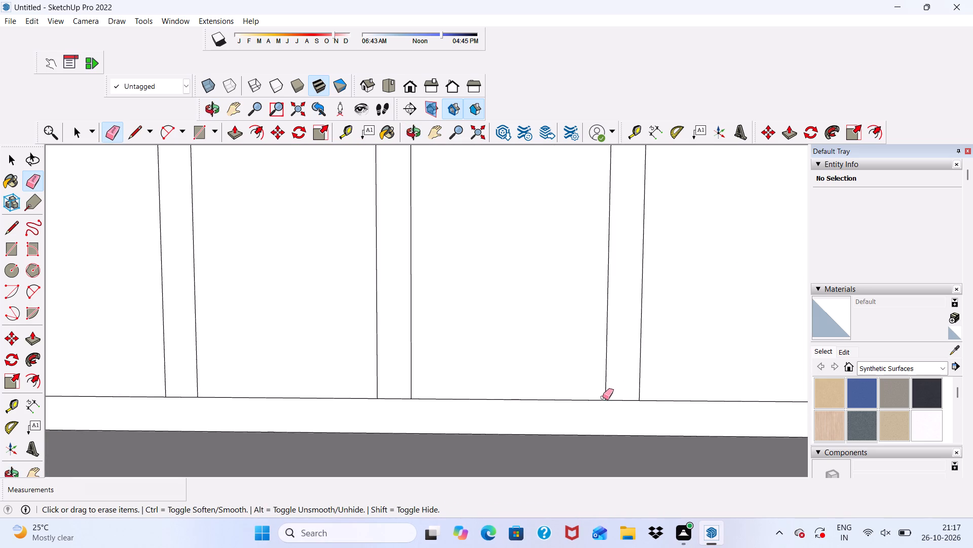
scroll(603, 397, up, 1)
drag(624, 390, 625, 404)
scroll(588, 317, down, 6)
scroll(613, 266, down, 4)
scroll(552, 326, up, 5)
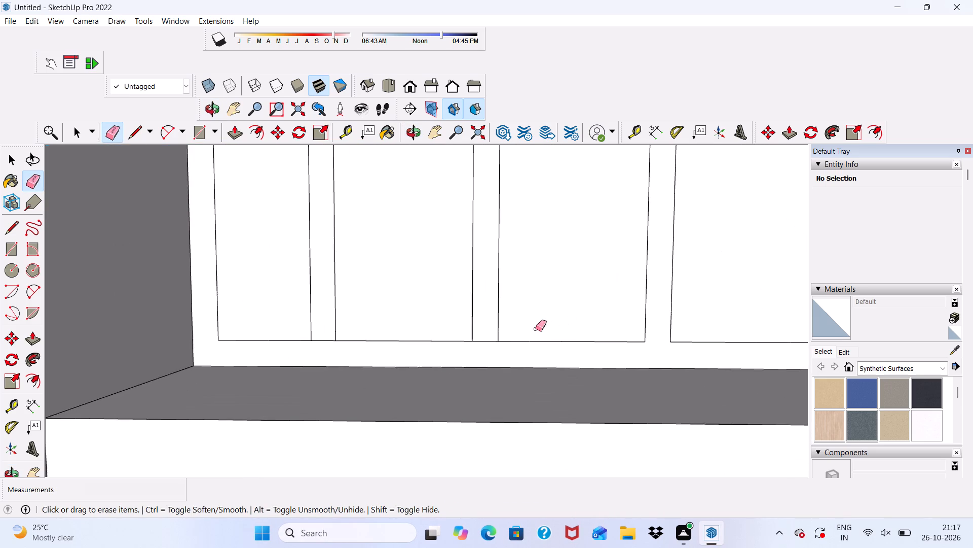
click(485, 340)
click(485, 340)
scroll(482, 340, down, 3)
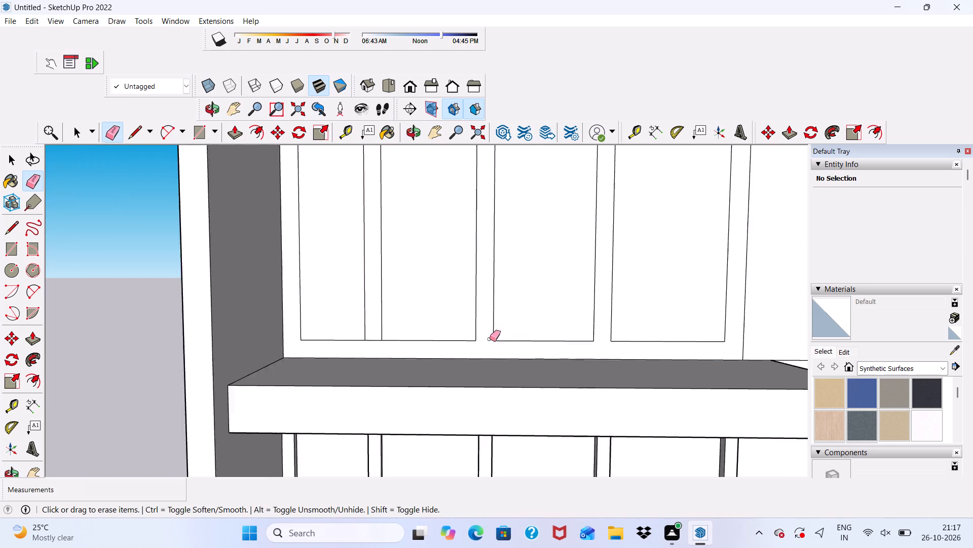
scroll(490, 339, down, 3)
scroll(356, 354, up, 7)
scroll(436, 338, up, 4)
drag(424, 335, 421, 342)
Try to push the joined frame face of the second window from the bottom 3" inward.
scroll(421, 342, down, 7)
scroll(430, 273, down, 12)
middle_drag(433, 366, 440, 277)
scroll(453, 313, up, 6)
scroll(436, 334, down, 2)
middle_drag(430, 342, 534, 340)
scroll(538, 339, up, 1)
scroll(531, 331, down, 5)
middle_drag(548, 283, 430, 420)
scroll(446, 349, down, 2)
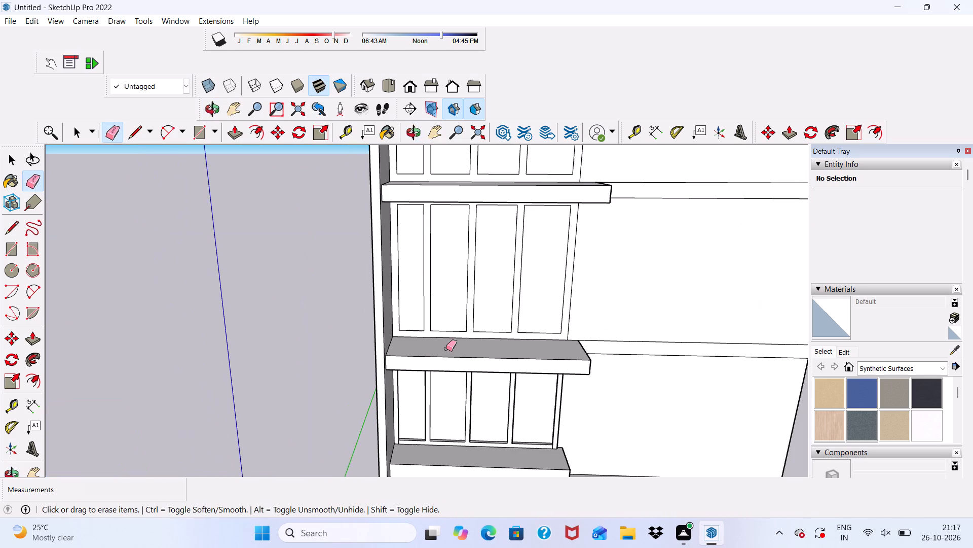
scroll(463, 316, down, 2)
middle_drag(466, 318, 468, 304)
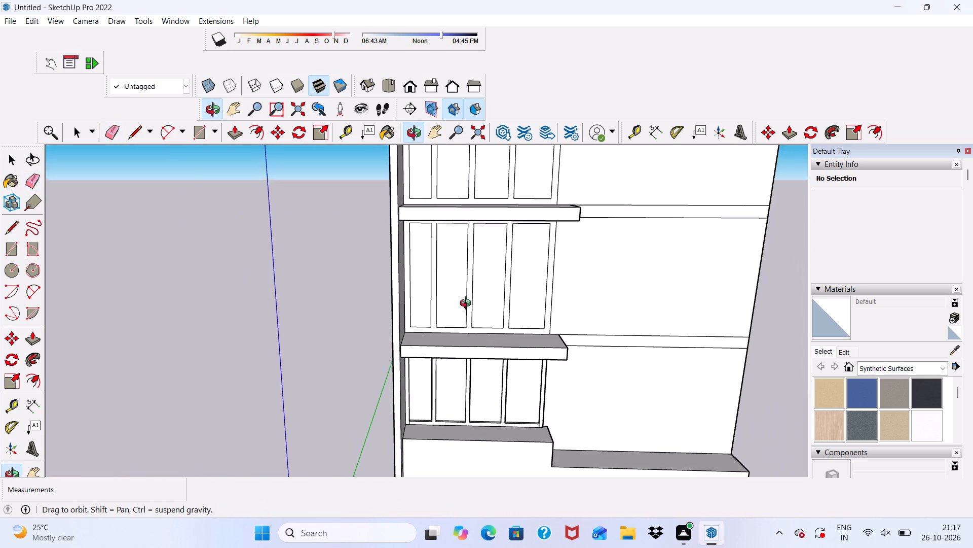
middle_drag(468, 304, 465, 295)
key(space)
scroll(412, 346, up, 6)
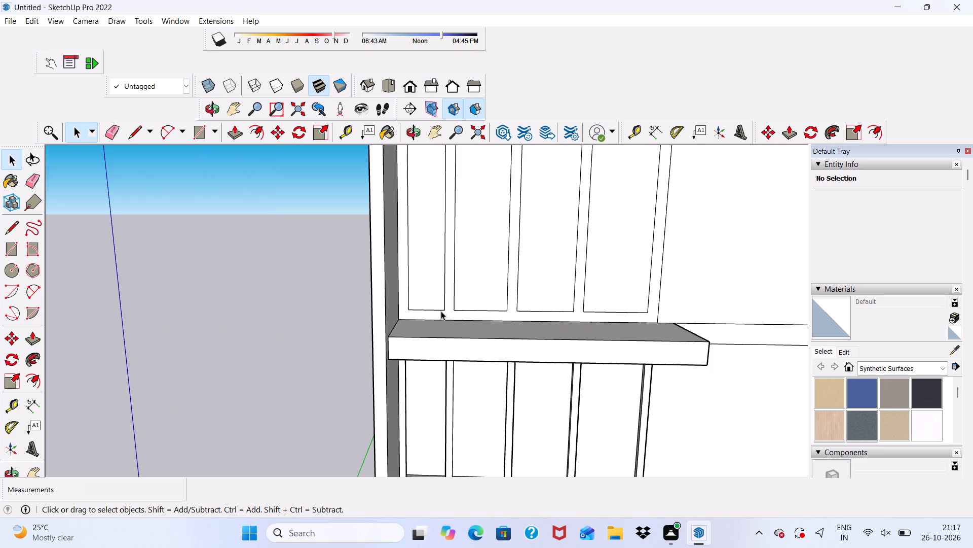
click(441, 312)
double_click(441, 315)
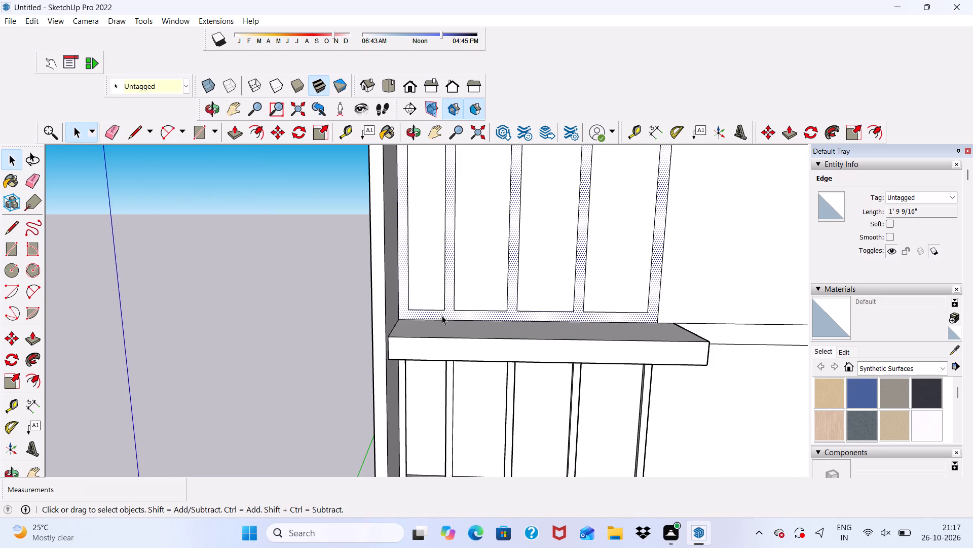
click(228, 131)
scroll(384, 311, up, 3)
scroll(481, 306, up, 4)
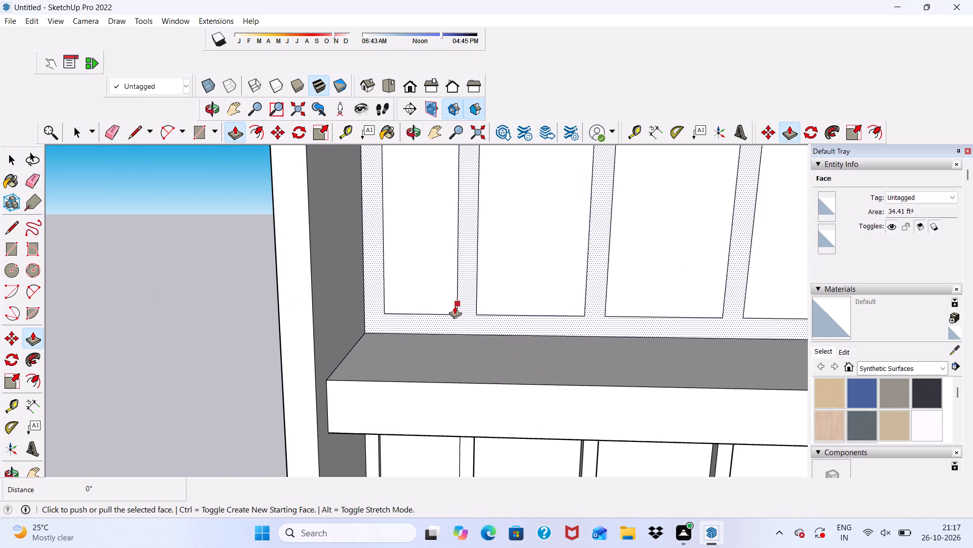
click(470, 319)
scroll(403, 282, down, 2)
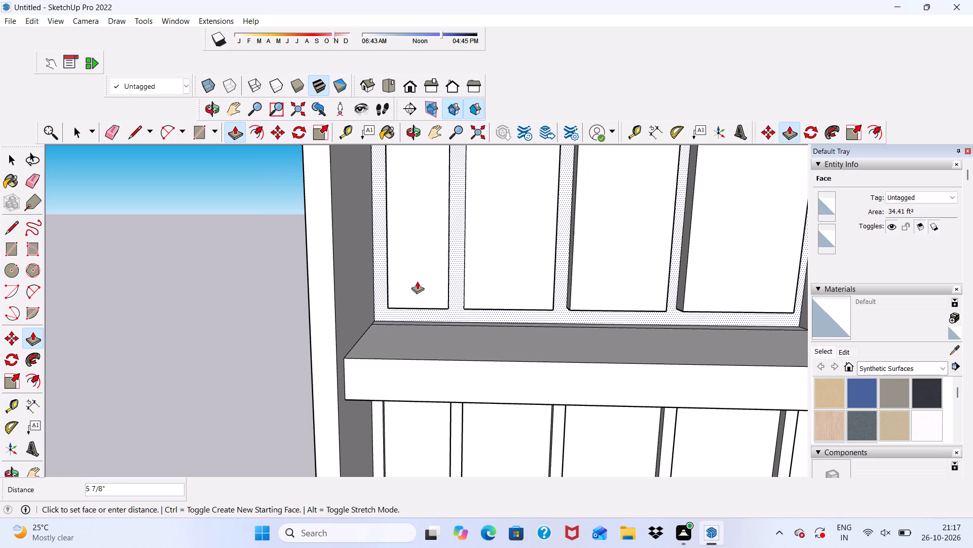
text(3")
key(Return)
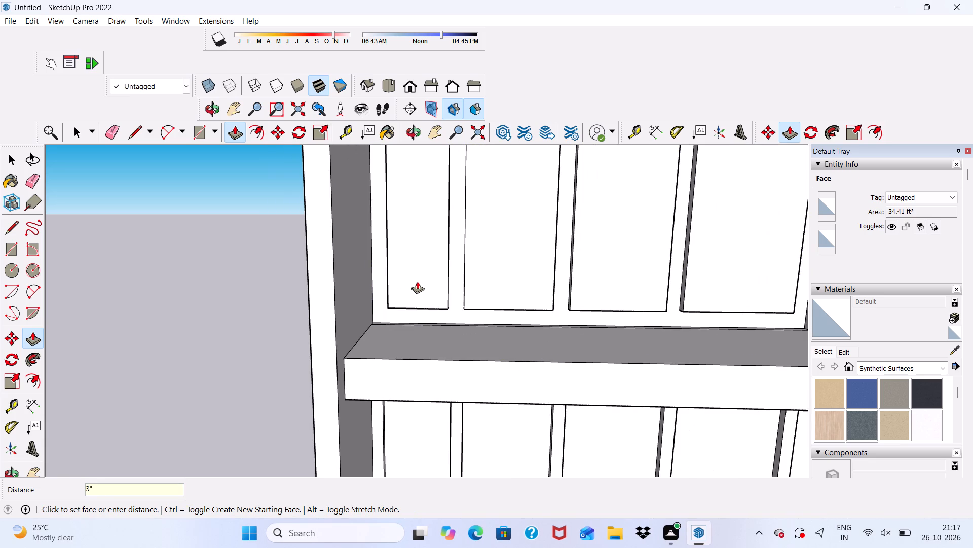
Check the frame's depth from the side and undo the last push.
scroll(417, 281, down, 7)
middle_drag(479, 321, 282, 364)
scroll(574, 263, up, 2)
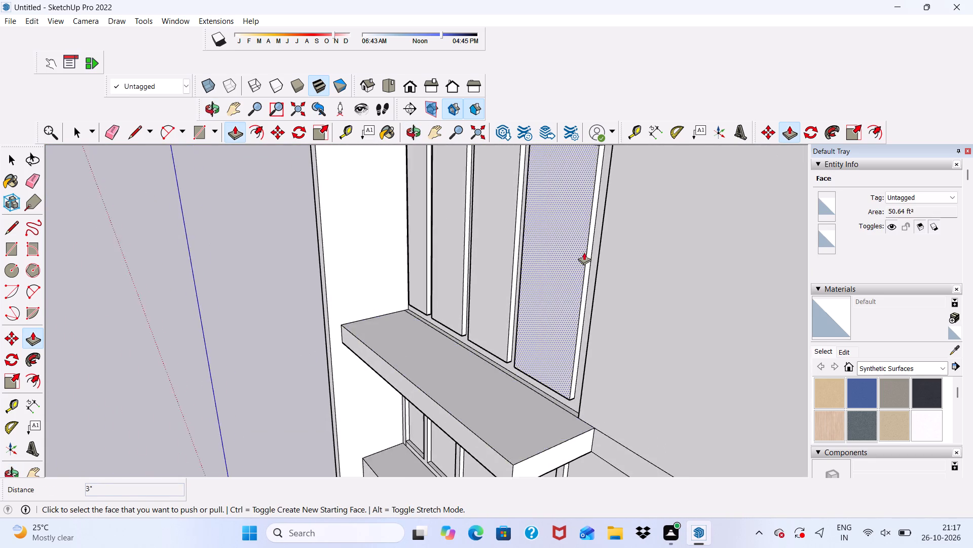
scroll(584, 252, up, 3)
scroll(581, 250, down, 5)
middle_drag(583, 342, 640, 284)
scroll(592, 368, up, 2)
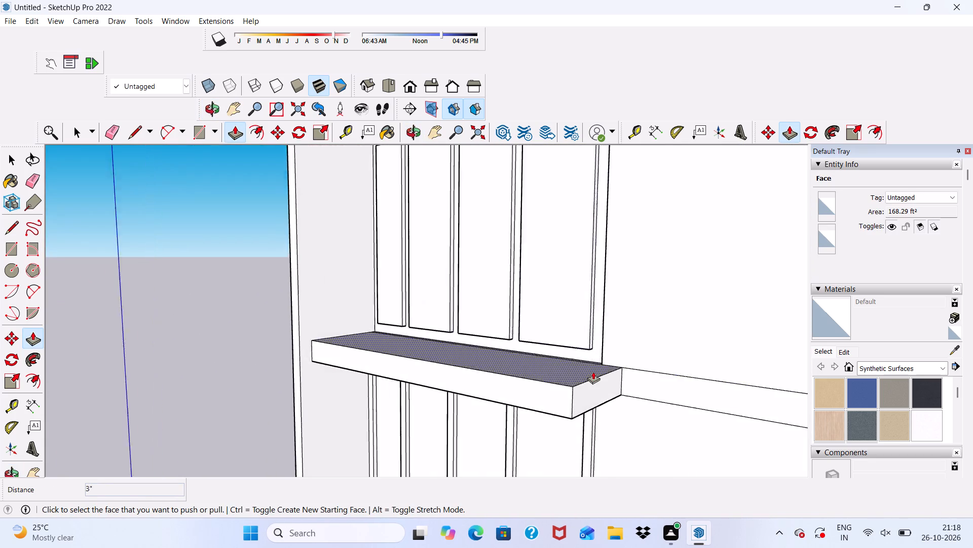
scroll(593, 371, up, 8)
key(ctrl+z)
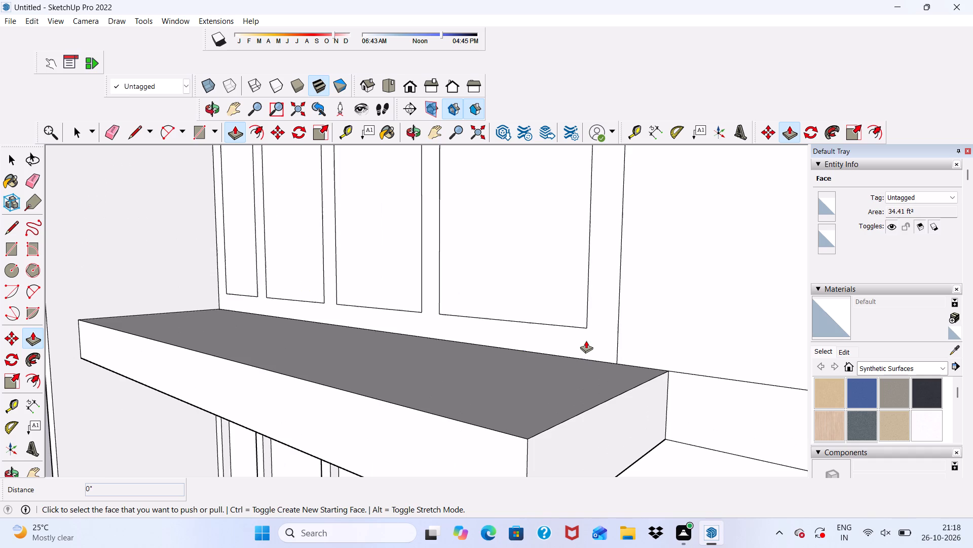
Pull the joined frame face of the second window from the bottom 3" outward.
click(586, 339)
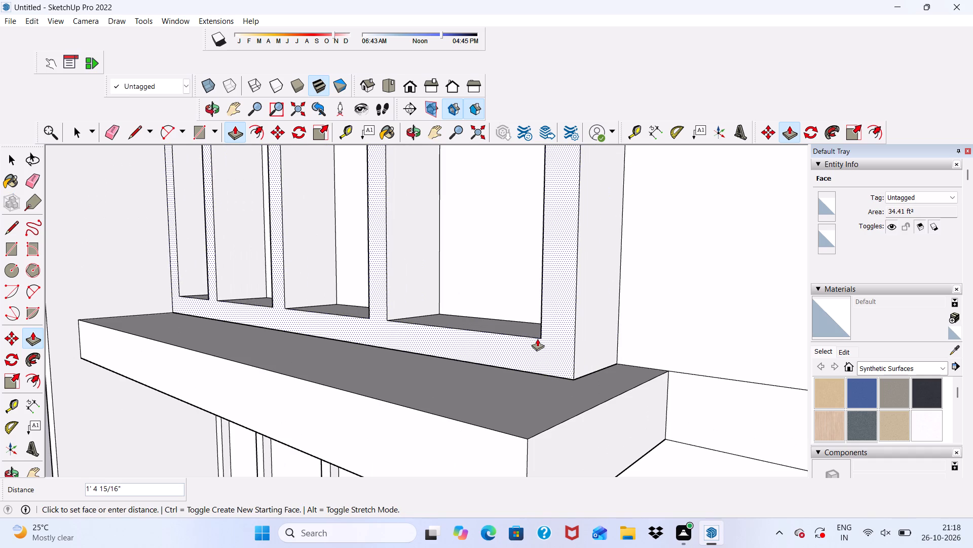
text(3")
key(Return)
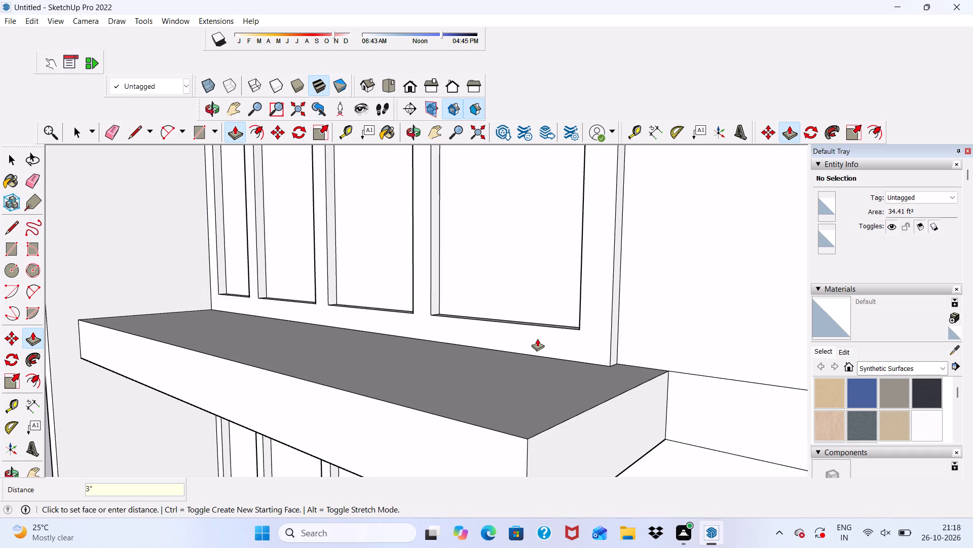
Pull the joined frame face of the third window from the bottom 3" outward.
scroll(537, 338, down, 7)
scroll(488, 316, down, 6)
middle_drag(477, 401, 480, 323)
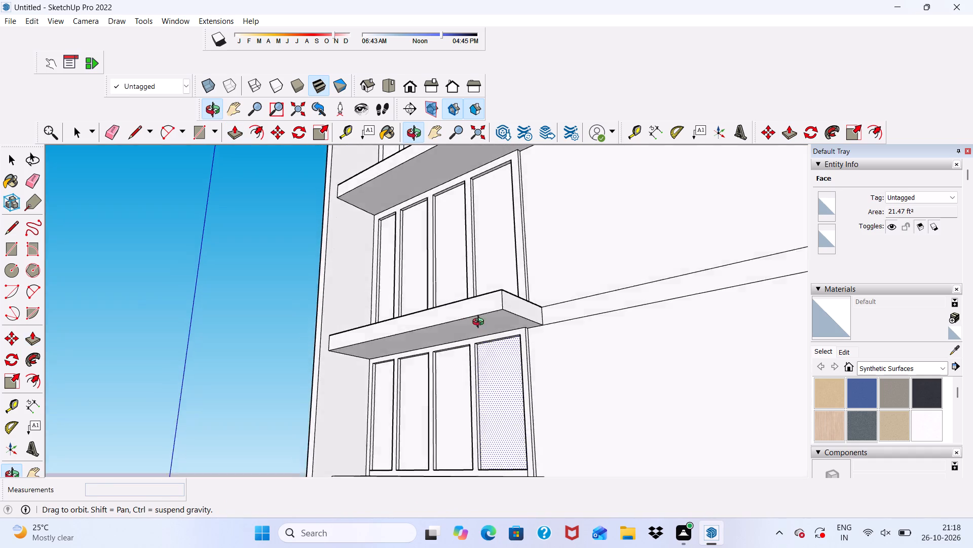
middle_drag(480, 323, 489, 375)
scroll(490, 379, down, 7)
scroll(518, 187, up, 7)
scroll(503, 305, up, 4)
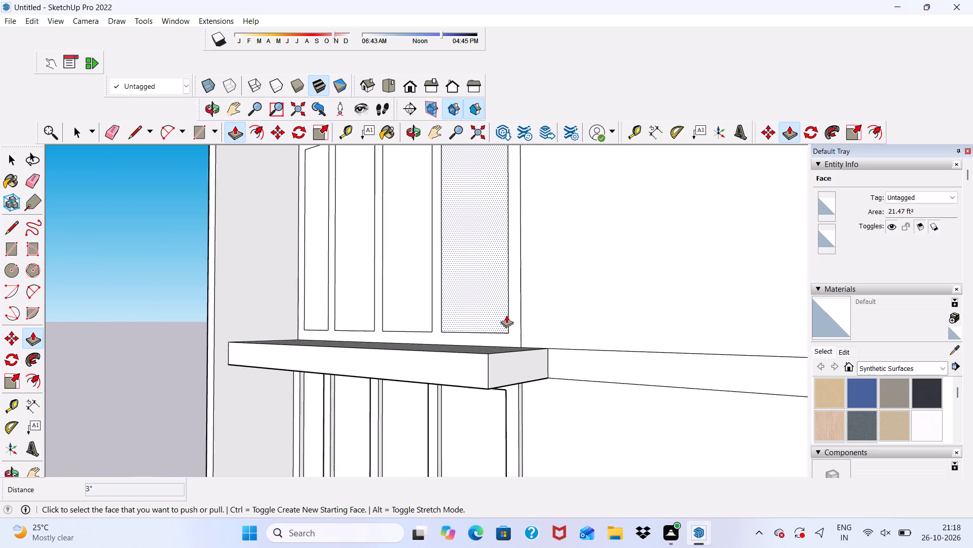
scroll(506, 315, up, 1)
click(510, 330)
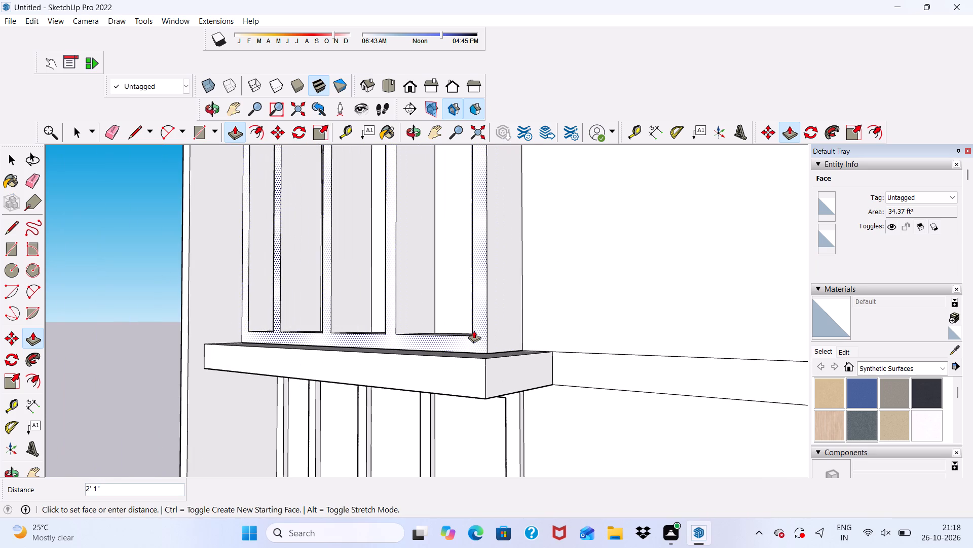
text(3")
key(Return)
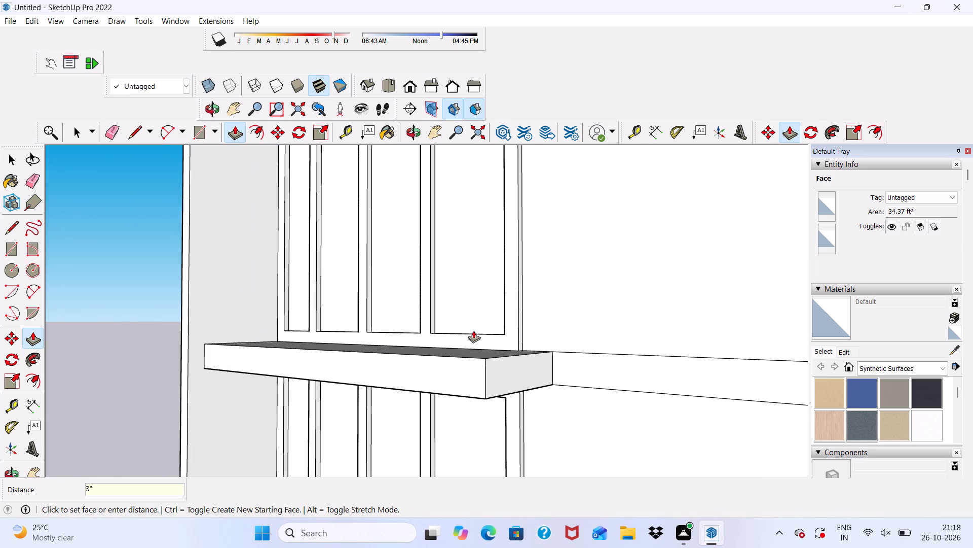
Pull the flat joined frame face of the fourth window from the bottom 6" outward.
scroll(471, 341, down, 8)
scroll(406, 281, down, 1)
middle_drag(406, 281, 559, 275)
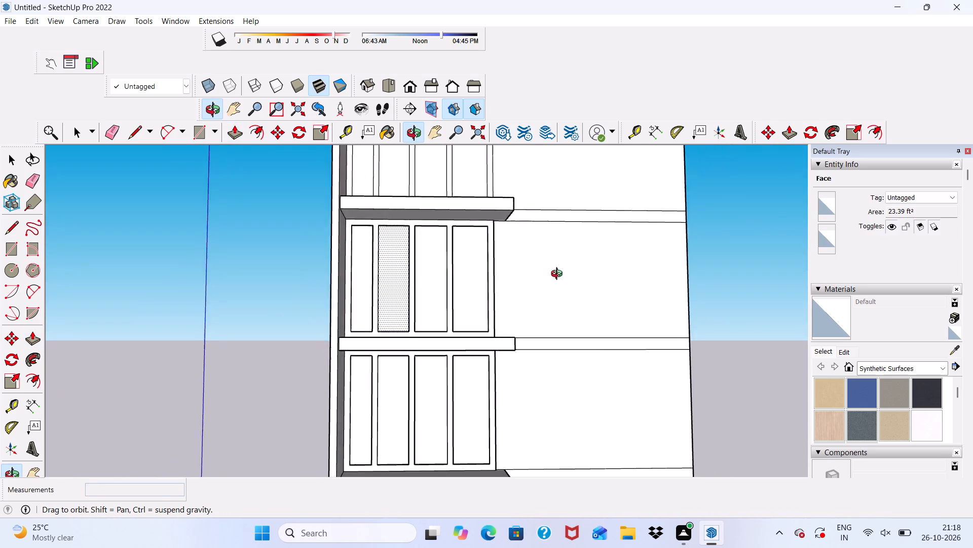
middle_drag(559, 275, 469, 364)
scroll(437, 313, up, 5)
scroll(397, 327, up, 10)
scroll(351, 307, down, 7)
scroll(382, 334, down, 4)
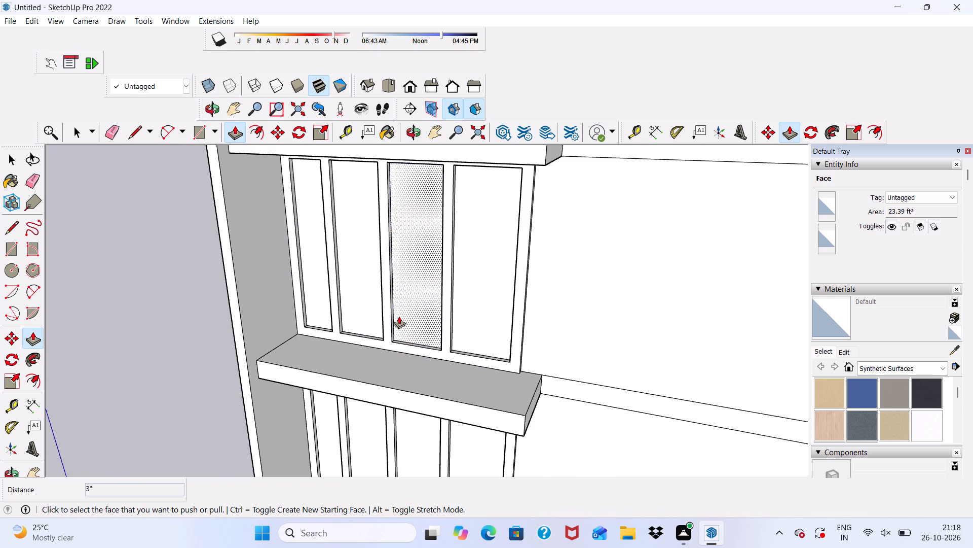
scroll(396, 316, down, 7)
scroll(396, 218, up, 12)
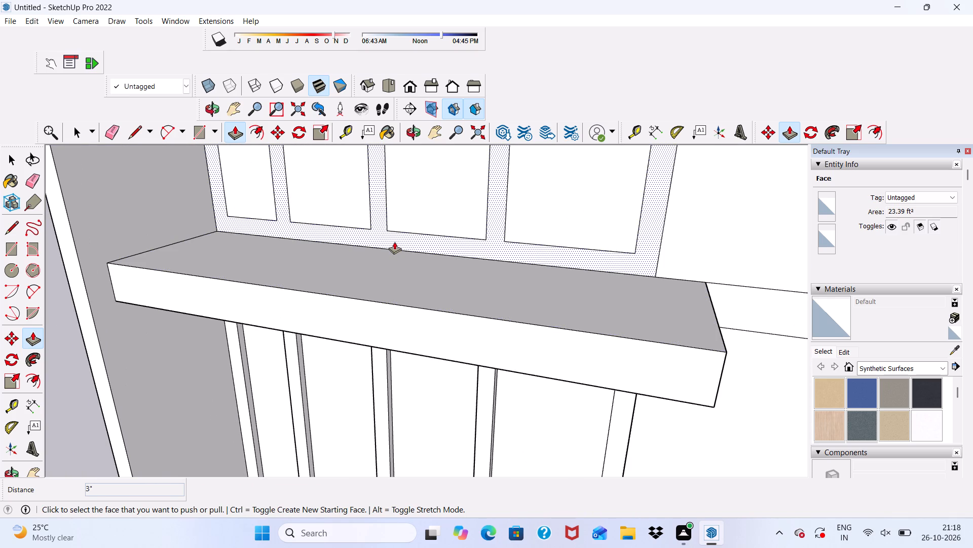
click(394, 242)
text(6")
key(Return)
Pull the already raised frame of the third window from the bottom a further 3" outward.
scroll(345, 287, down, 7)
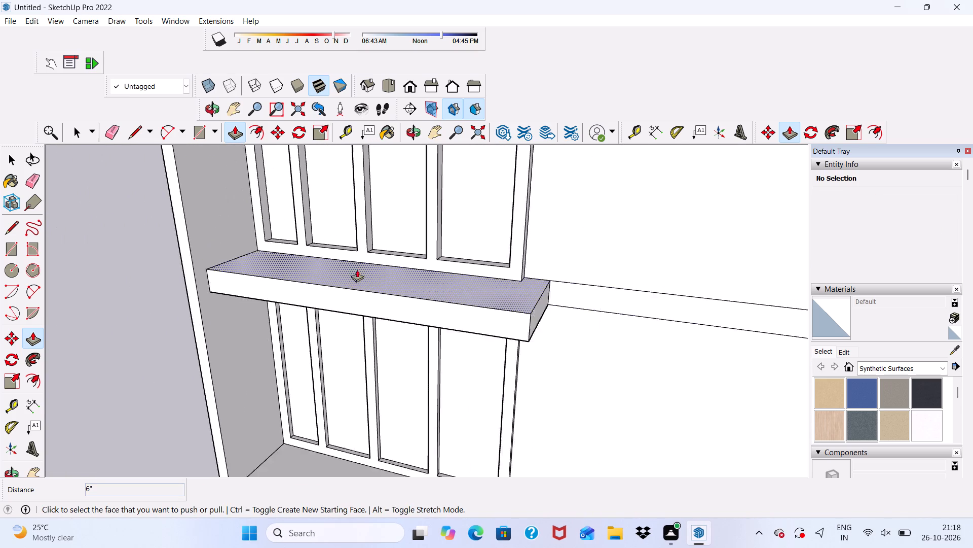
scroll(412, 193, down, 6)
scroll(431, 405, up, 11)
click(452, 380)
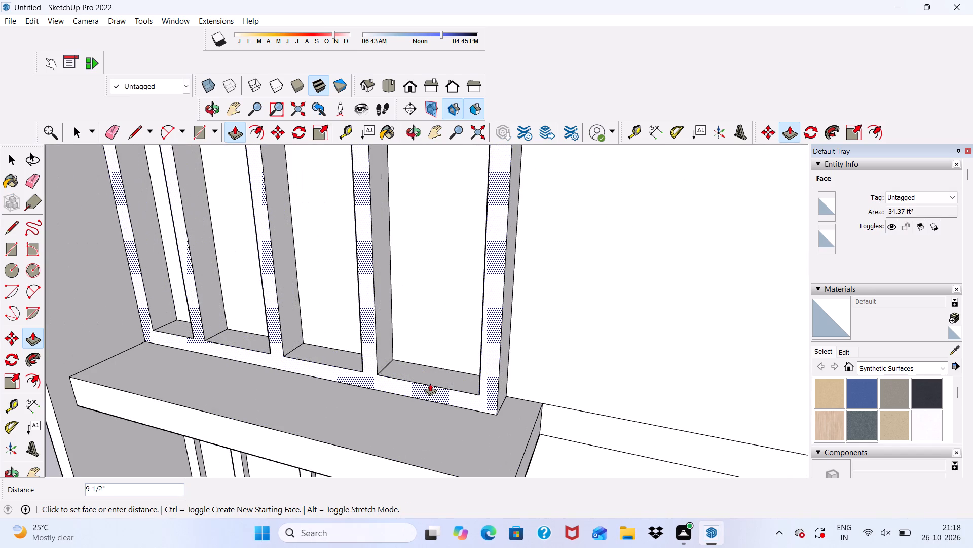
text(3")
key(Return)
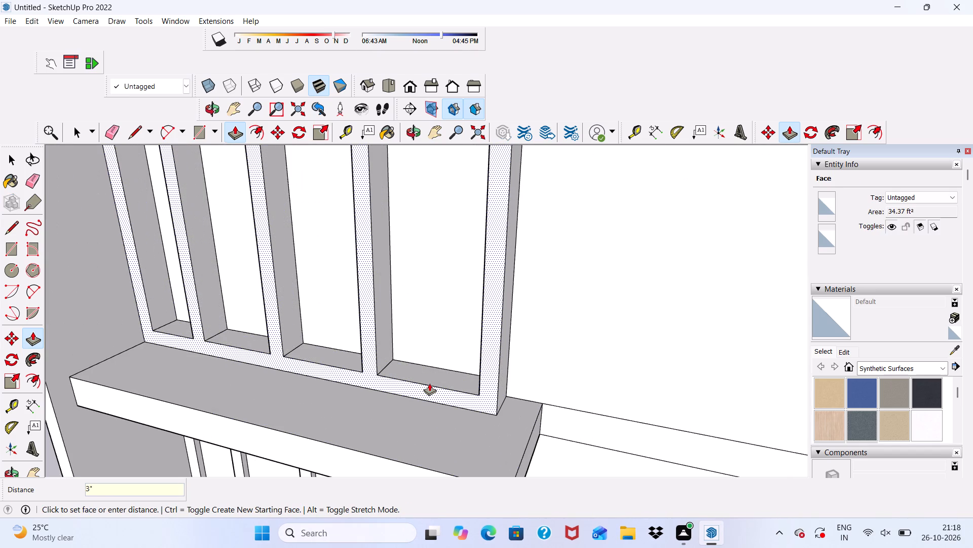
Pull the already raised frame of the second window from the bottom a further 3" outward.
scroll(429, 426, down, 18)
scroll(445, 372, up, 6)
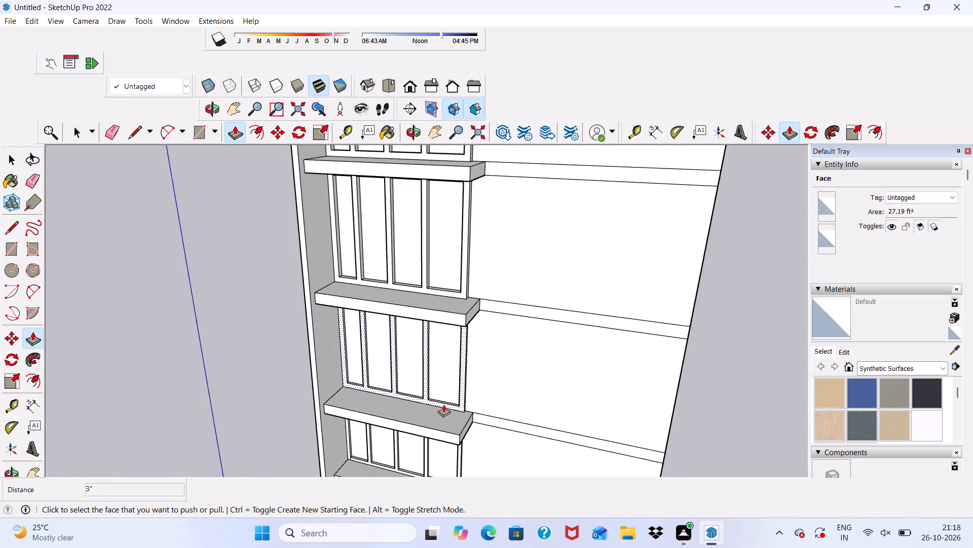
scroll(443, 404, up, 9)
click(443, 404)
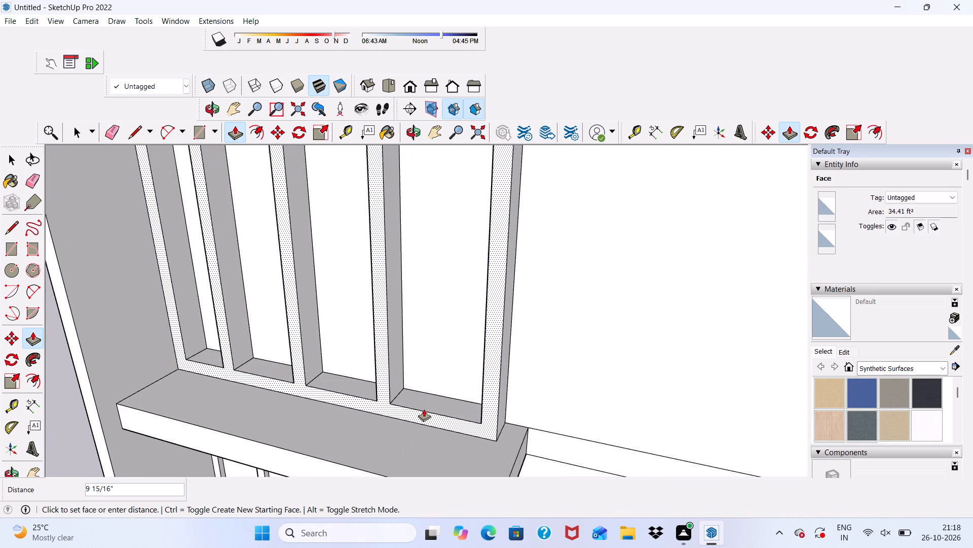
text(3")
key(Return)
Pull the already raised frame of the lowest window, above the stepped projection, a further 3" outward.
scroll(557, 227, down, 8)
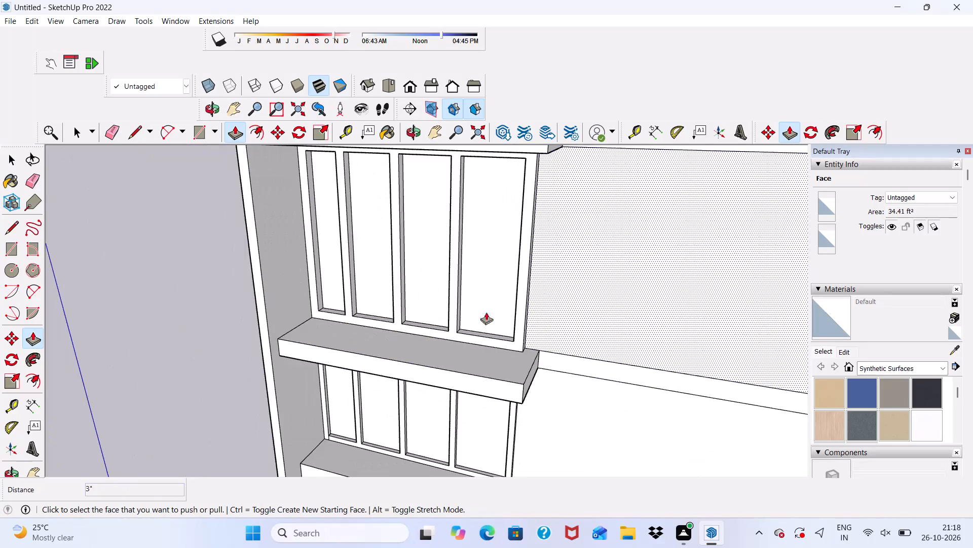
scroll(486, 312, down, 4)
middle_drag(470, 333, 430, 316)
scroll(437, 388, up, 7)
scroll(527, 427, up, 5)
scroll(532, 429, down, 2)
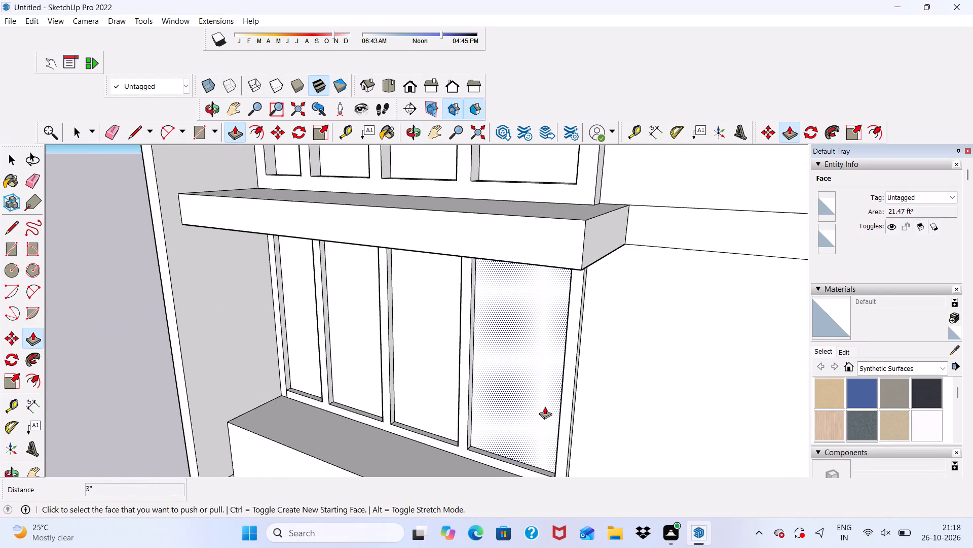
middle_drag(545, 406, 502, 369)
scroll(502, 484, up, 6)
scroll(457, 435, down, 4)
scroll(458, 444, up, 6)
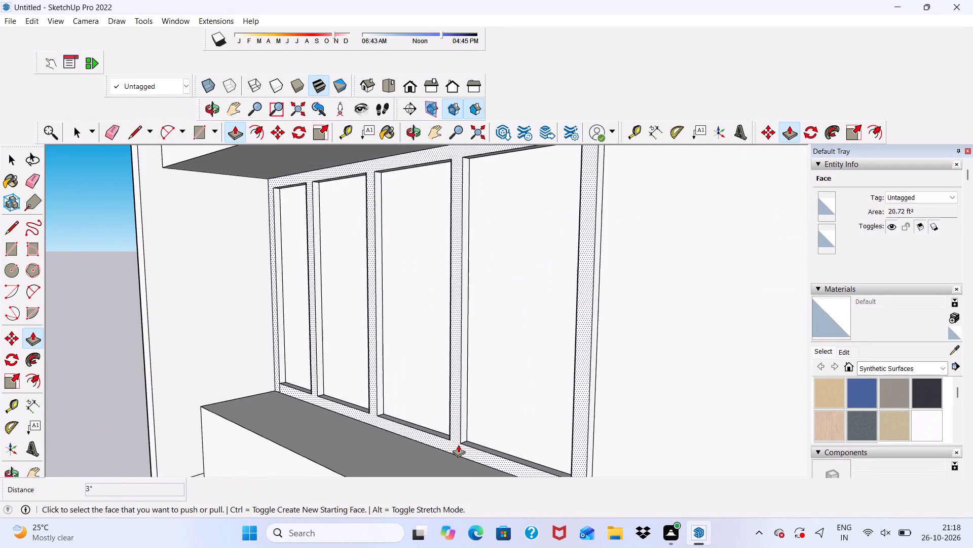
click(458, 444)
text(3")
key(Return)
scroll(443, 463, down, 9)
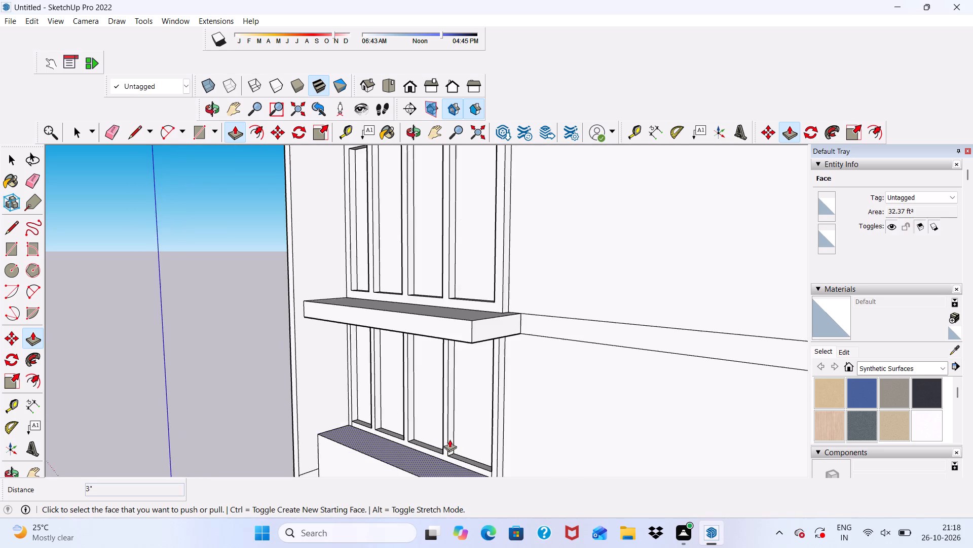
scroll(450, 439, down, 5)
middle_drag(459, 228, 514, 195)
scroll(496, 394, up, 3)
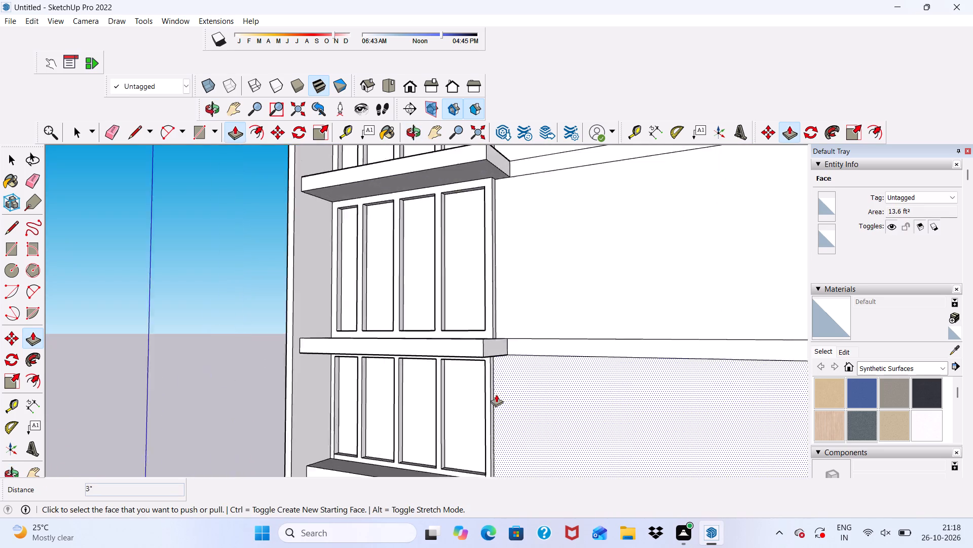
Pull the flat joined frame face of the top-floor window 6" outward.
scroll(496, 394, up, 6)
scroll(473, 384, down, 5)
scroll(450, 493, down, 6)
scroll(443, 338, down, 4)
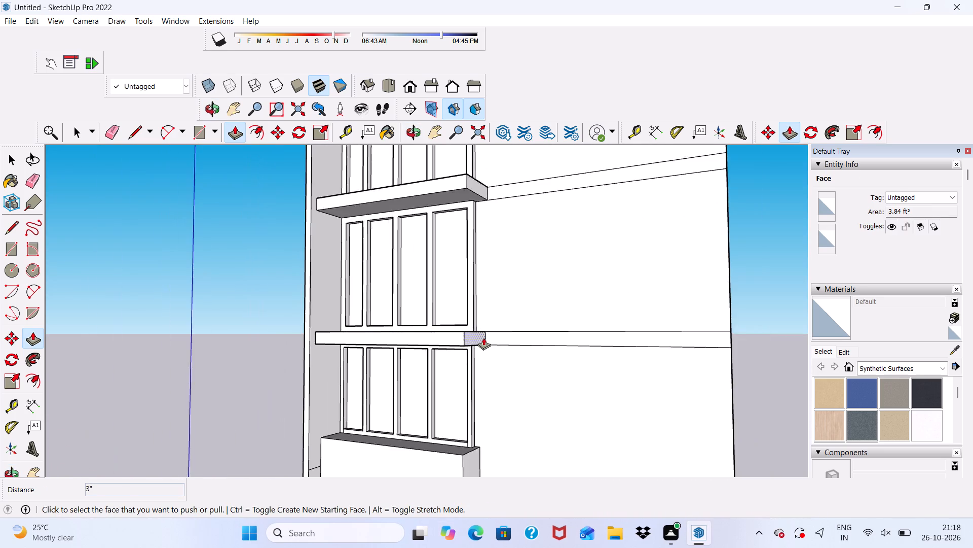
scroll(483, 337, down, 6)
scroll(465, 223, up, 5)
scroll(460, 204, down, 12)
scroll(472, 143, up, 7)
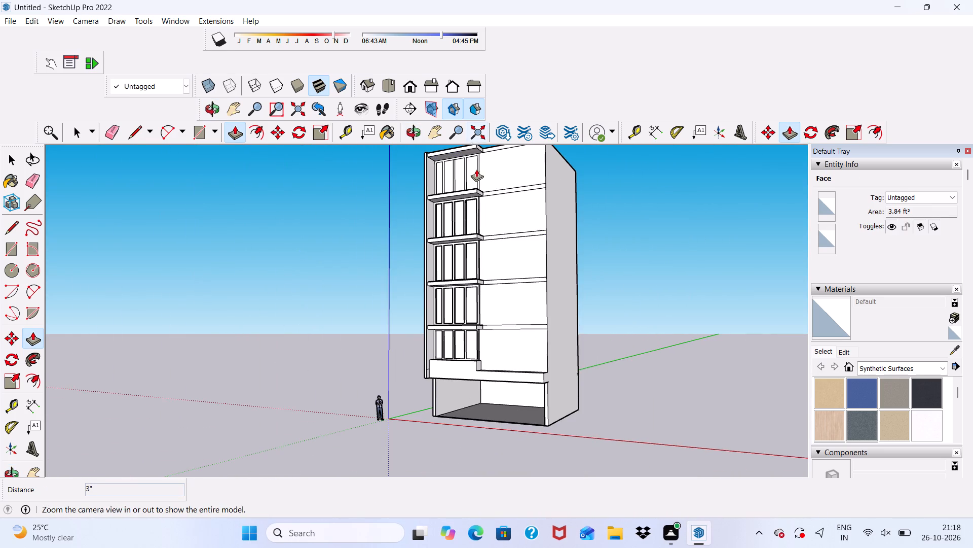
scroll(476, 169, up, 10)
scroll(456, 209, up, 5)
middle_drag(377, 243, 392, 276)
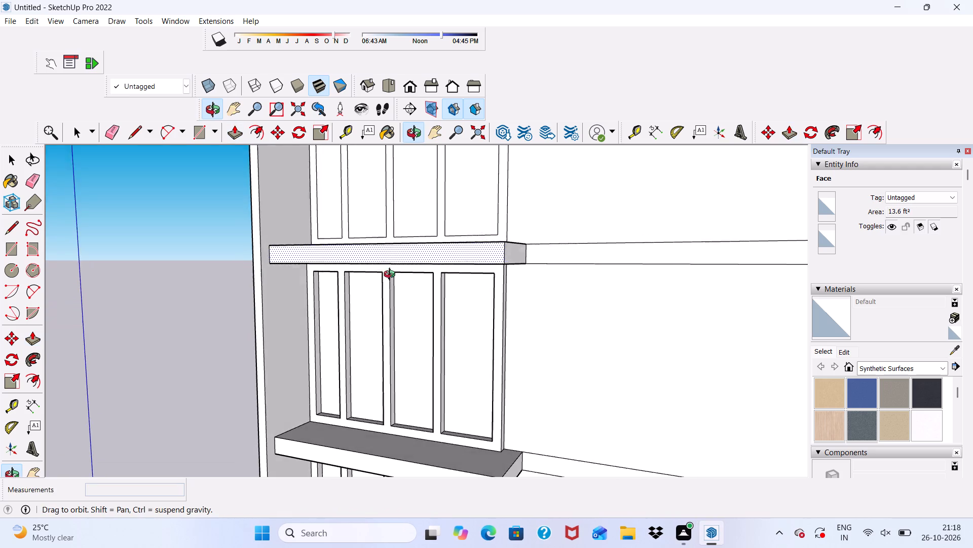
middle_drag(392, 276, 394, 285)
scroll(382, 248, up, 8)
click(387, 233)
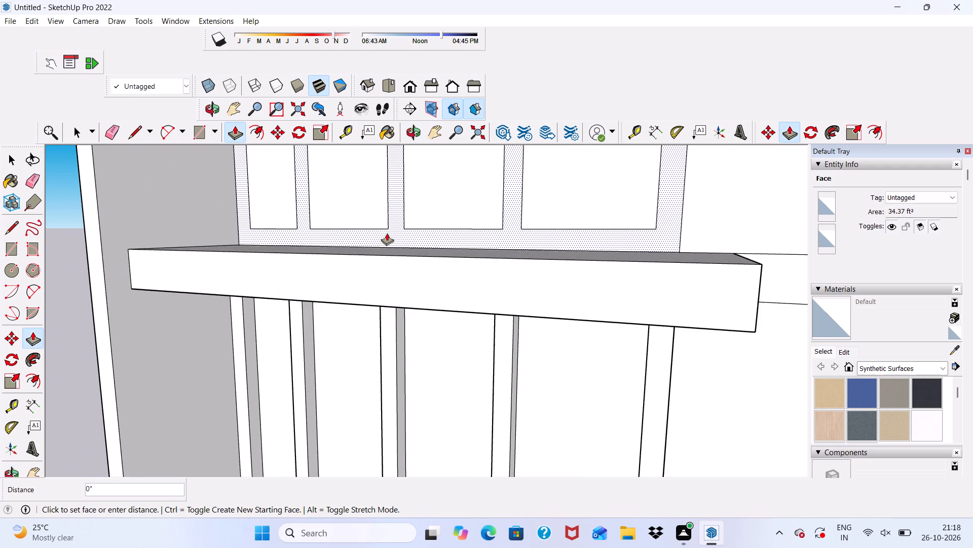
text(6")
key(Return)
key(space)
Examine the front facade with its window frames and ledges, up close and as a whole.
scroll(242, 418, down, 3)
scroll(268, 474, down, 2)
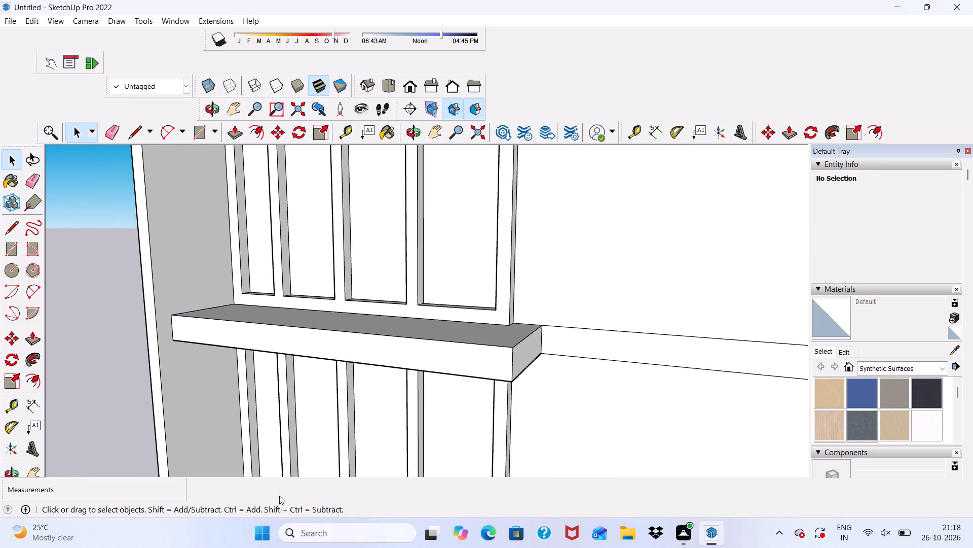
scroll(279, 496, down, 8)
scroll(407, 356, down, 7)
scroll(439, 300, down, 1)
middle_drag(444, 312, 458, 319)
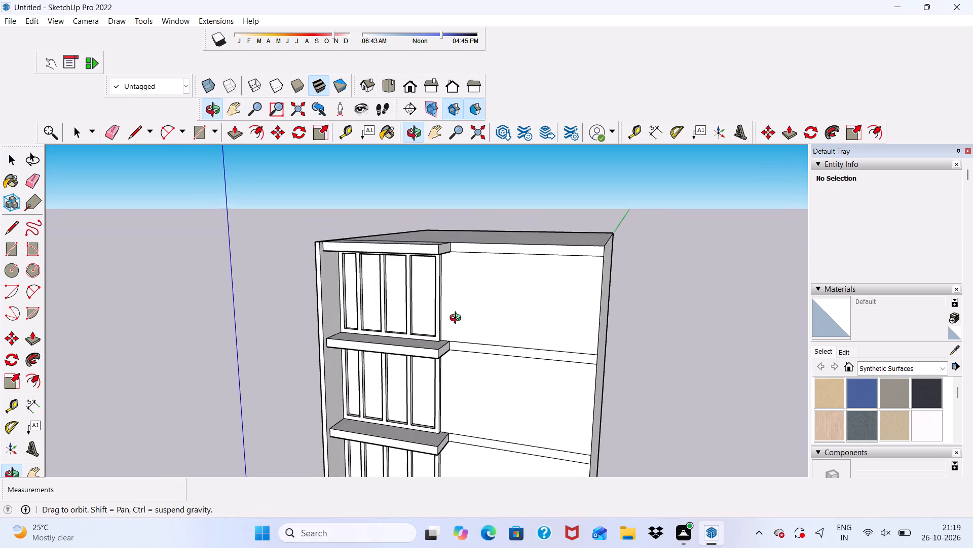
middle_drag(458, 319, 601, 253)
scroll(425, 295, down, 3)
middle_drag(426, 345, 360, 373)
scroll(367, 363, down, 2)
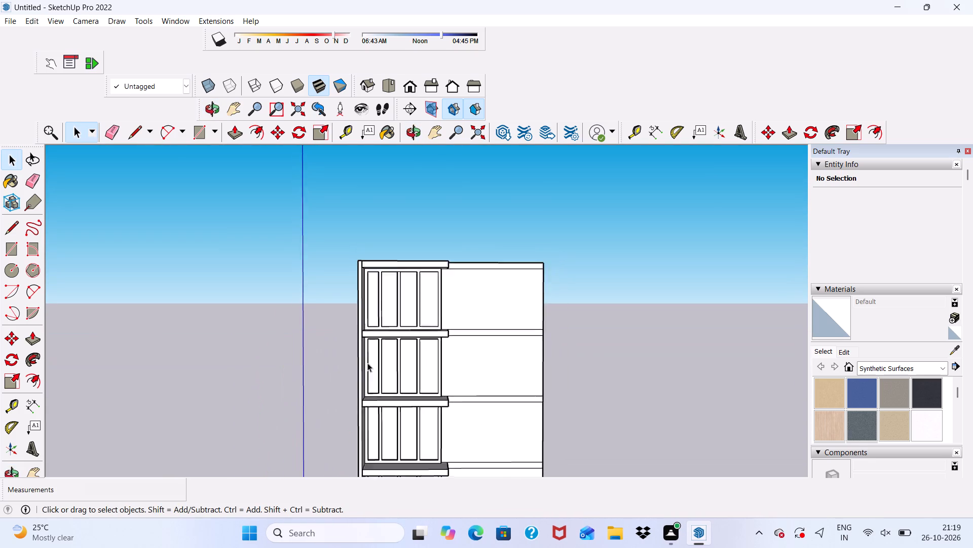
scroll(367, 363, down, 7)
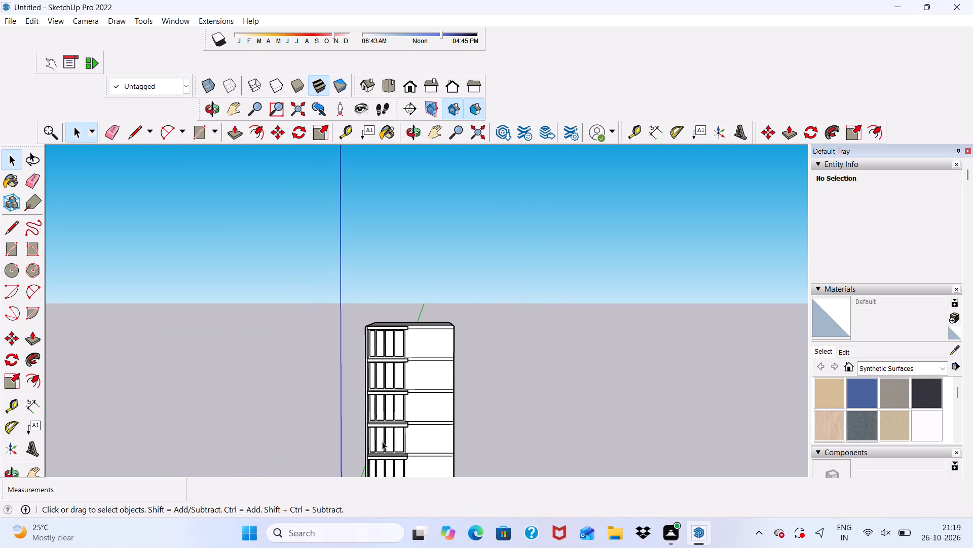
scroll(398, 361, up, 1)
scroll(397, 346, down, 4)
scroll(401, 431, up, 3)
scroll(401, 431, down, 6)
scroll(376, 350, down, 4)
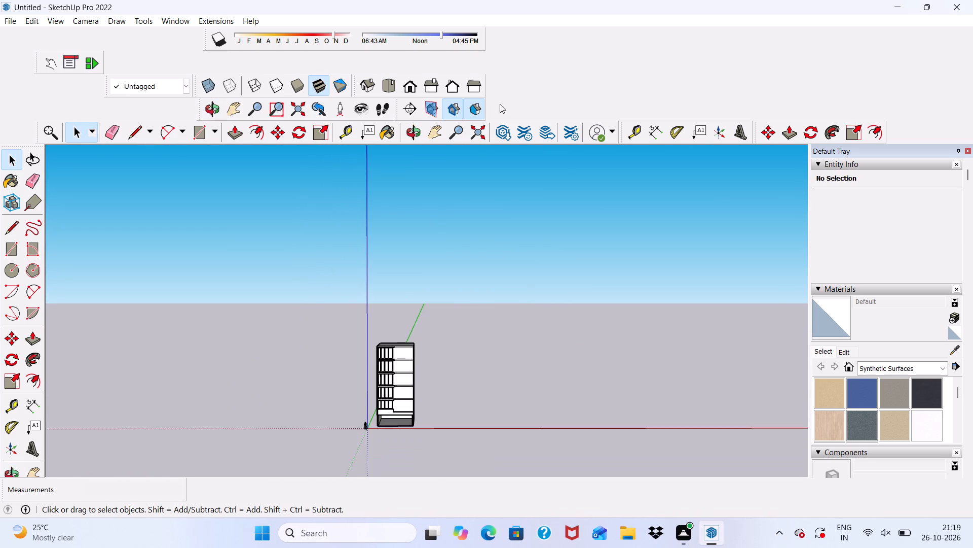
scroll(509, 116, down, 5)
scroll(383, 350, up, 13)
Push the top face of the stepped projection's lower, longer section down about 1' 6".
middle_drag(489, 422, 390, 390)
scroll(533, 389, up, 6)
scroll(487, 382, up, 4)
middle_drag(486, 382, 507, 403)
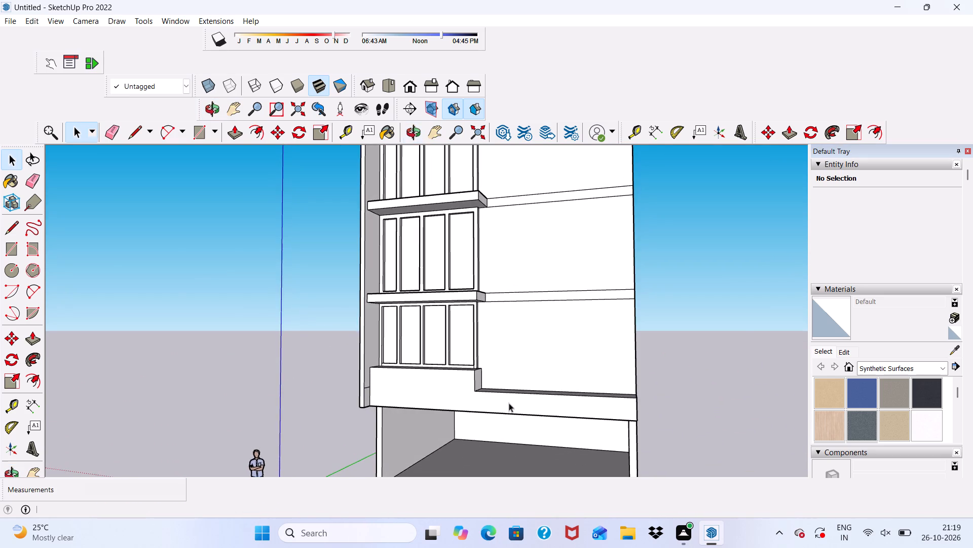
scroll(513, 403, up, 6)
scroll(504, 394, down, 2)
middle_drag(504, 394, 501, 427)
scroll(501, 427, up, 6)
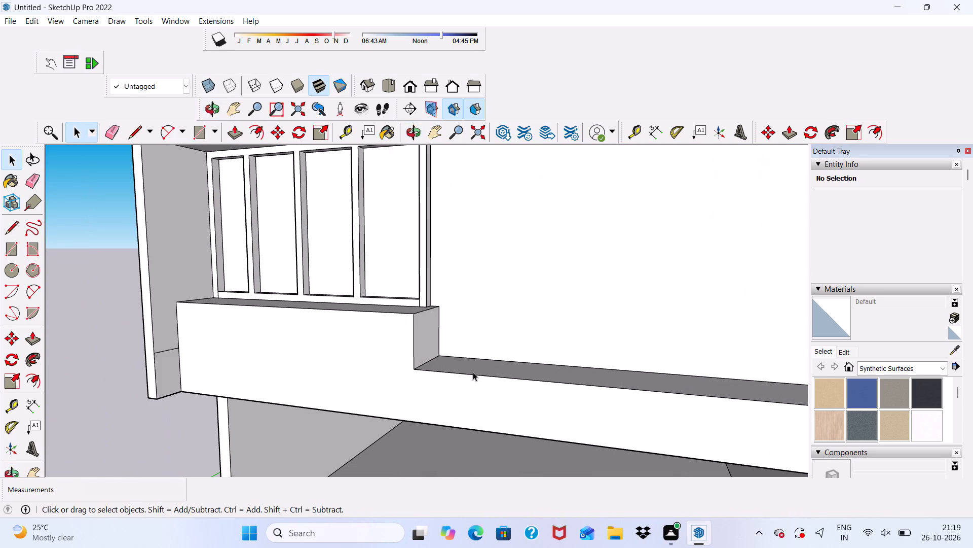
click(473, 372)
scroll(473, 372, down, 2)
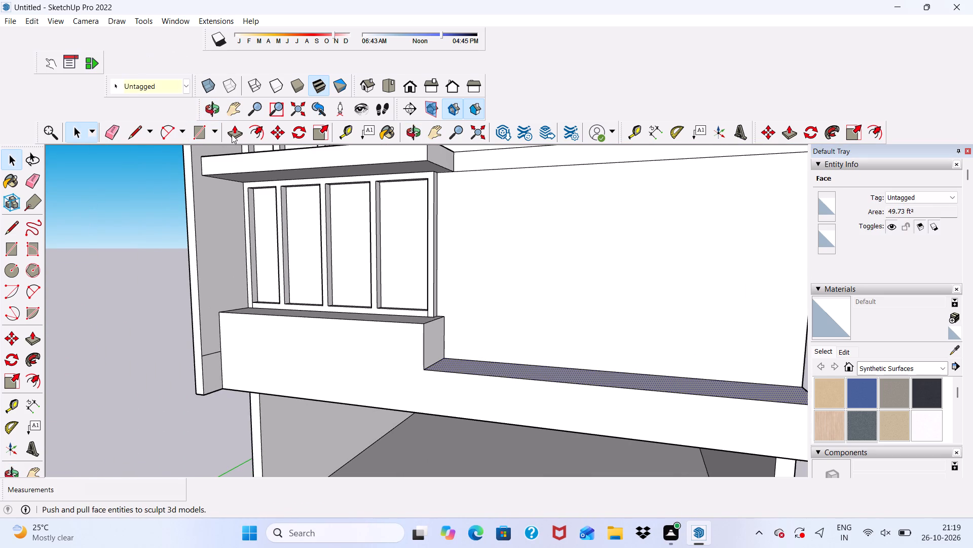
click(232, 134)
scroll(387, 318, up, 3)
click(503, 384)
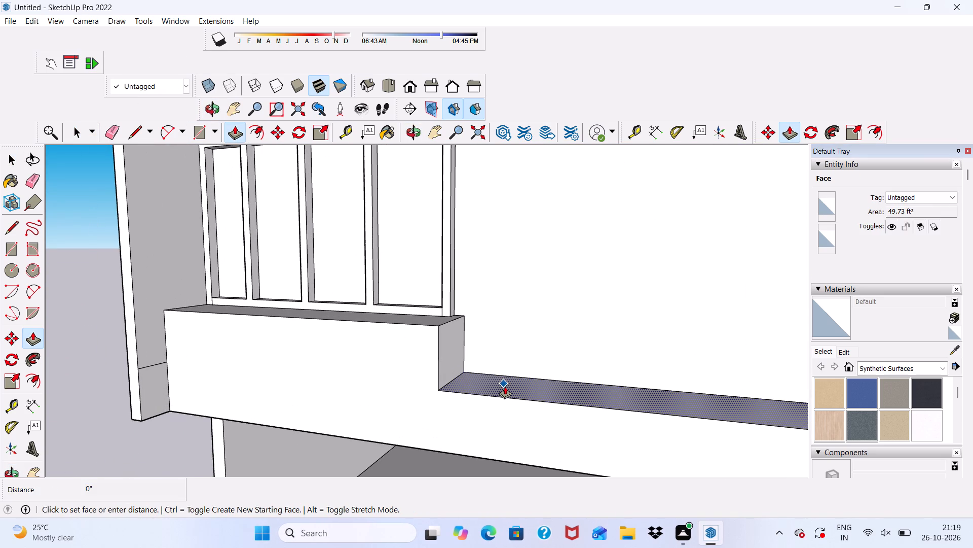
click(511, 424)
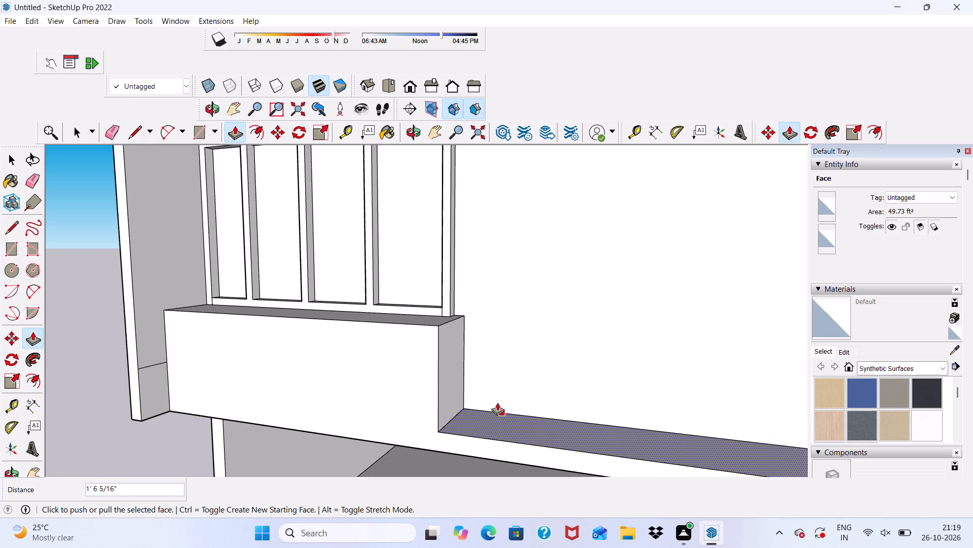
Examine the lowered section of the stepped projection from below, from the front and from above.
scroll(415, 346, down, 7)
middle_drag(487, 361, 509, 276)
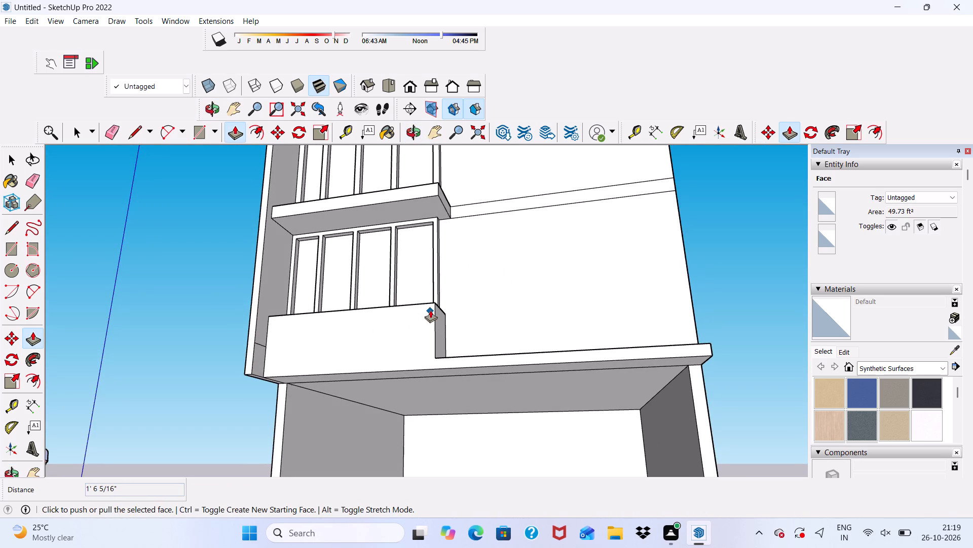
scroll(442, 351, down, 1)
middle_drag(463, 353, 480, 422)
scroll(464, 354, down, 1)
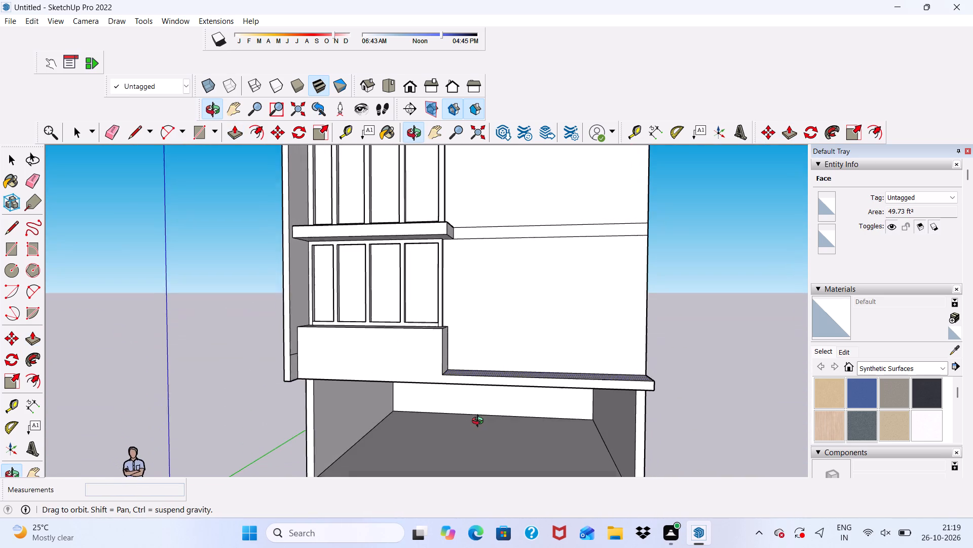
middle_drag(480, 422, 480, 423)
scroll(468, 381, up, 4)
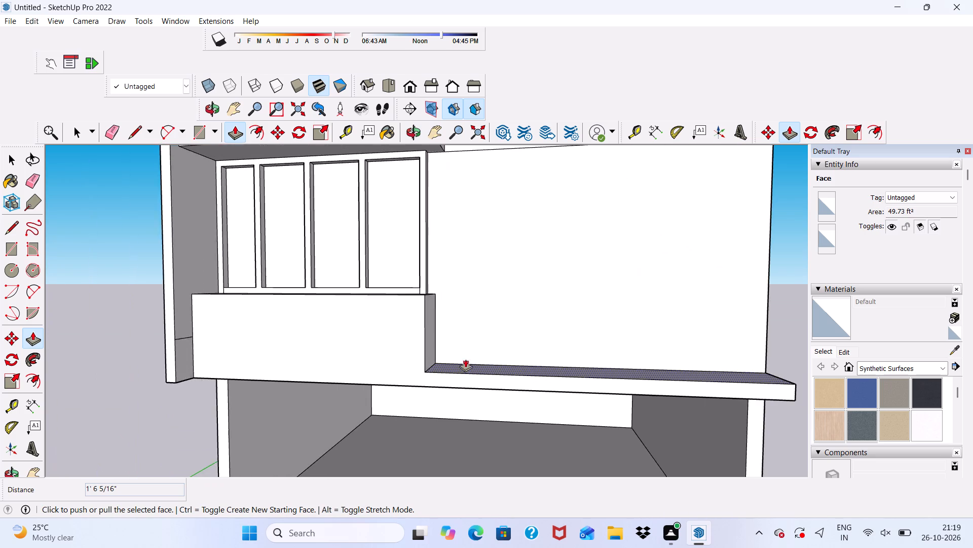
scroll(465, 359, up, 5)
scroll(428, 369, down, 7)
scroll(492, 362, up, 1)
scroll(469, 349, down, 1)
middle_drag(468, 350, 478, 390)
scroll(477, 390, up, 4)
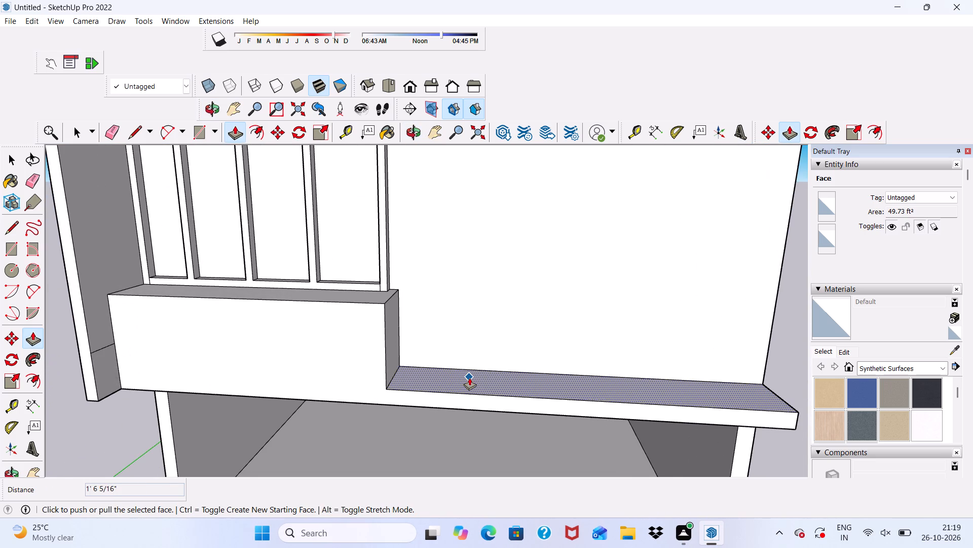
Push the front face of the whole stepped projection inward about 1 3/8".
key(space)
scroll(469, 375, down, 3)
middle_drag(469, 378, 458, 363)
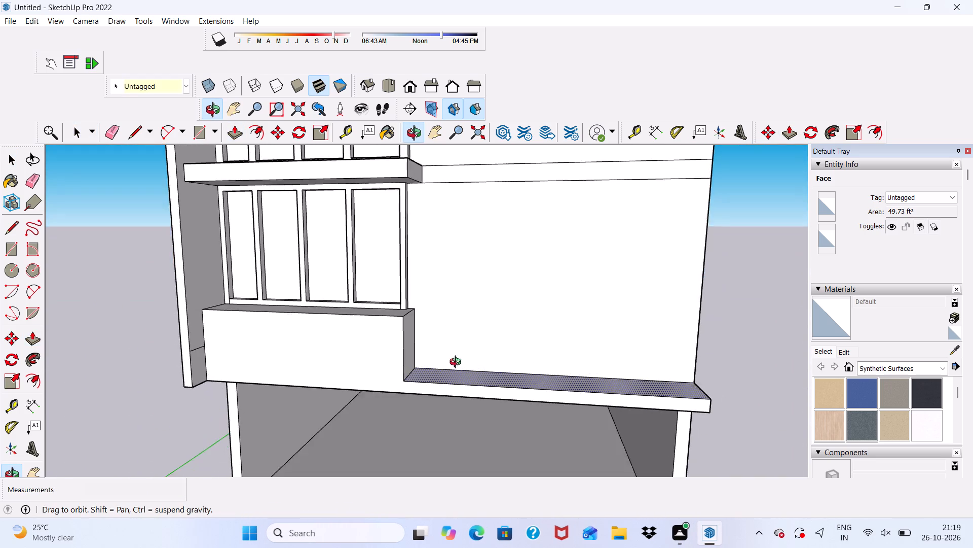
middle_drag(458, 363, 456, 370)
scroll(430, 391, up, 5)
click(412, 389)
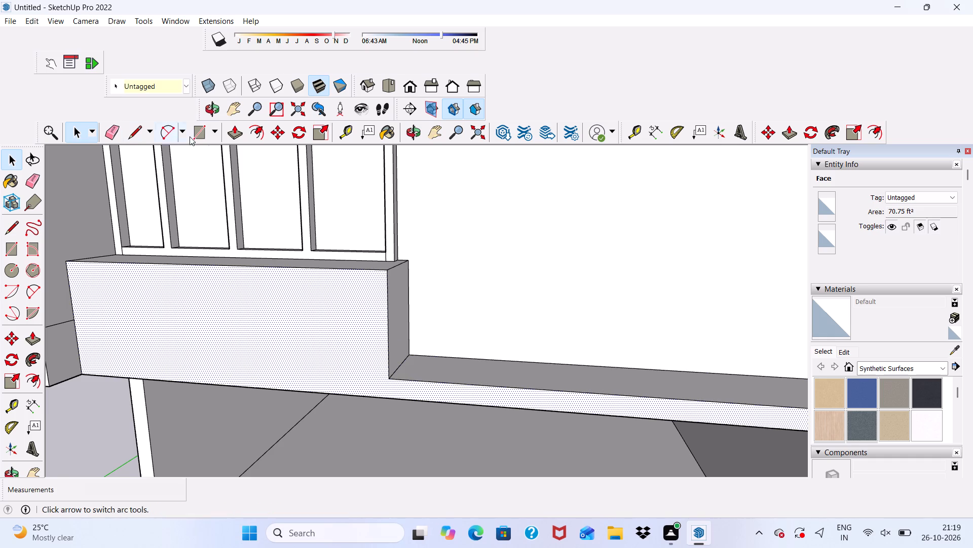
click(223, 137)
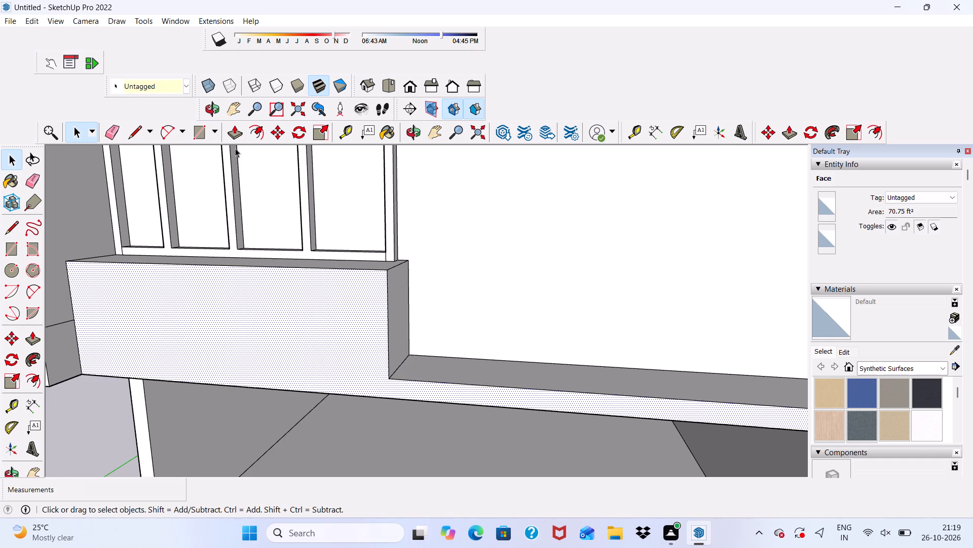
click(234, 132)
drag(270, 310, 273, 298)
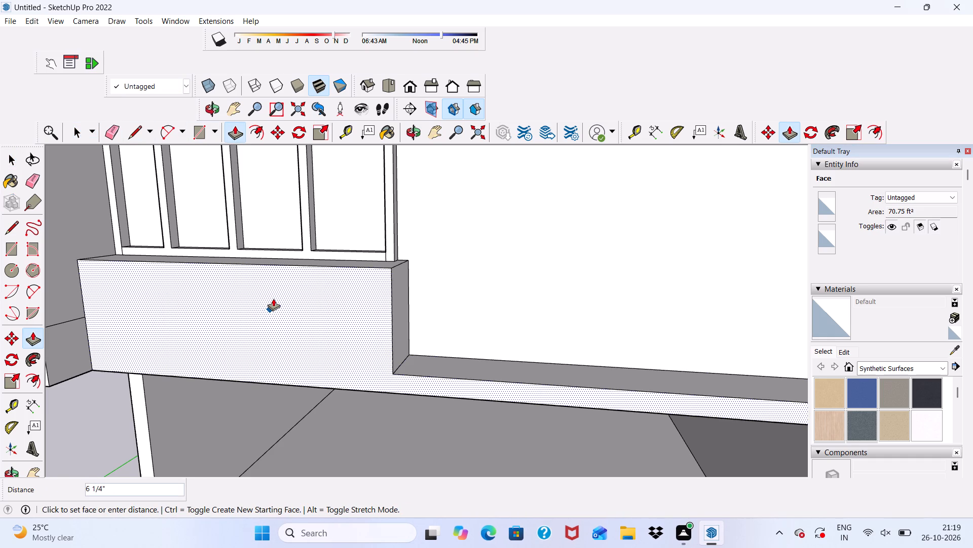
drag(273, 298, 269, 304)
Draw a rectangle about 16' 7" by 1' 4" on the blank wall directly above the lowered ledge, from the taller block to the building's edge.
scroll(147, 275, down, 9)
middle_drag(409, 368, 406, 315)
drag(409, 368, 406, 315)
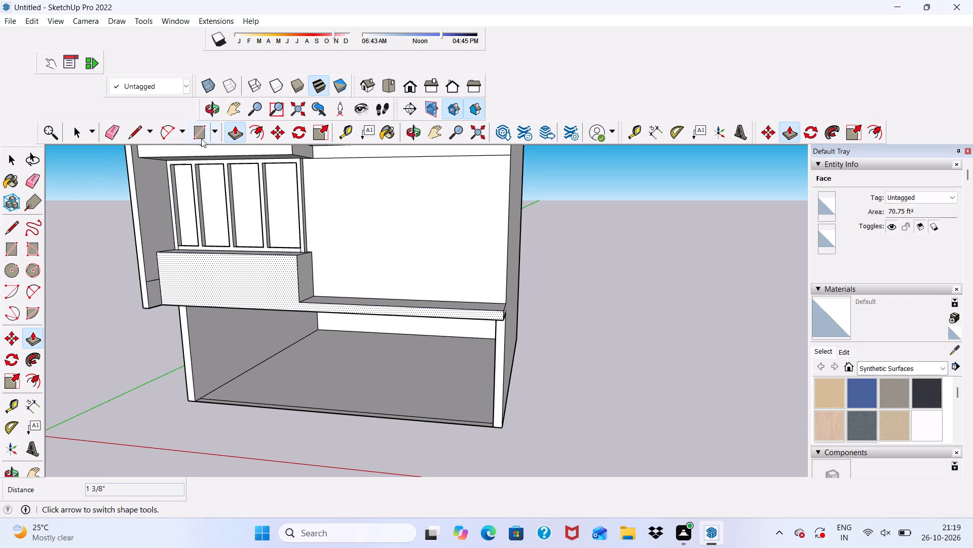
click(201, 136)
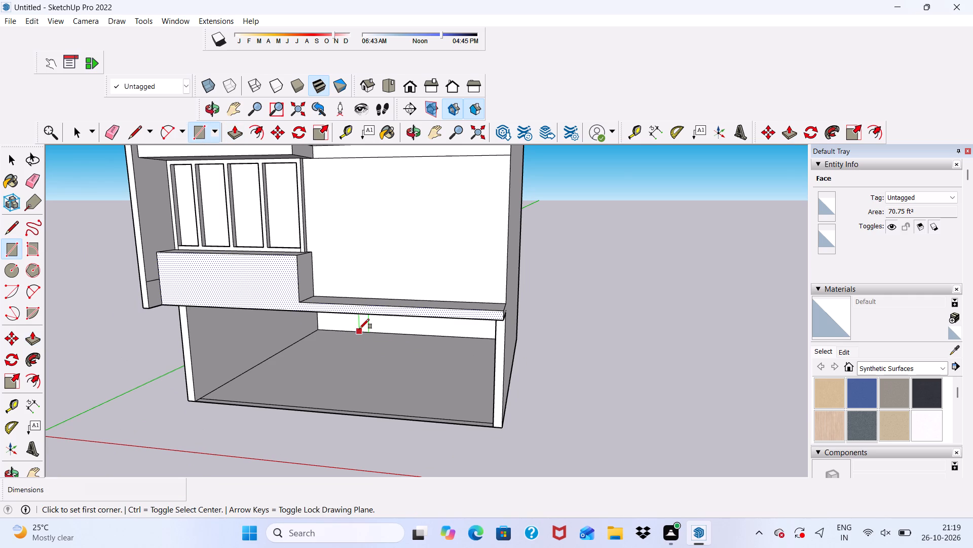
scroll(303, 281, up, 4)
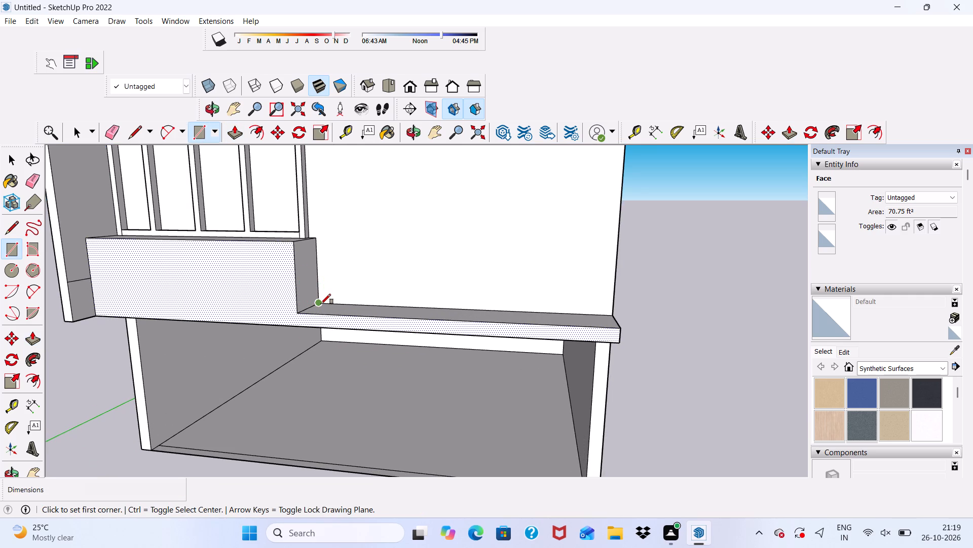
click(321, 304)
scroll(343, 294, down, 5)
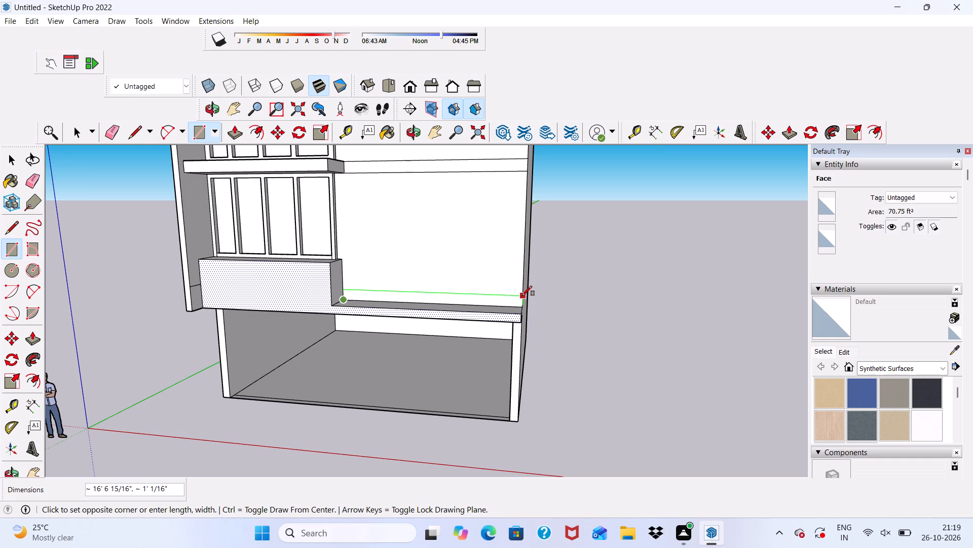
scroll(522, 296, up, 5)
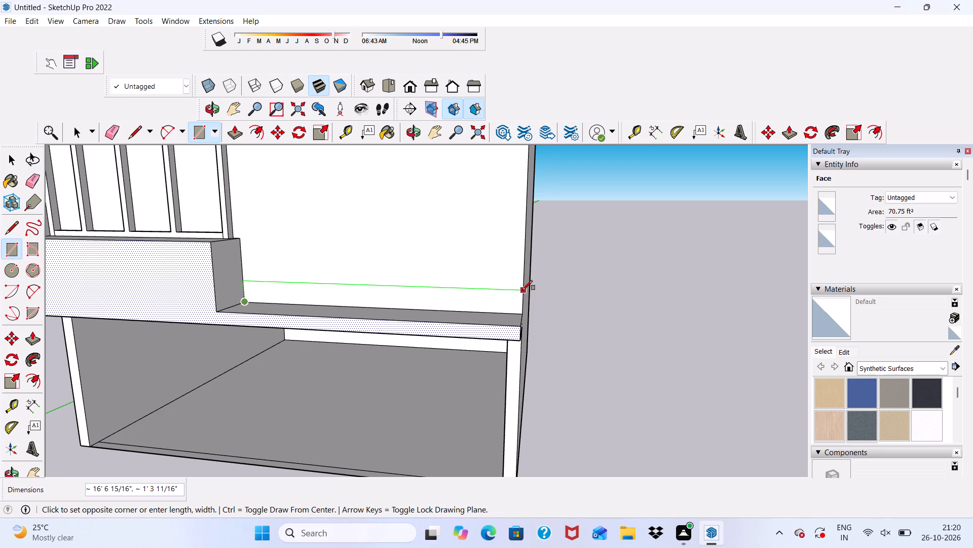
click(522, 290)
Pull the rectangle above the lowered ledge outward 2' 10 5/8", flush with the projection's front face.
scroll(411, 292, down, 8)
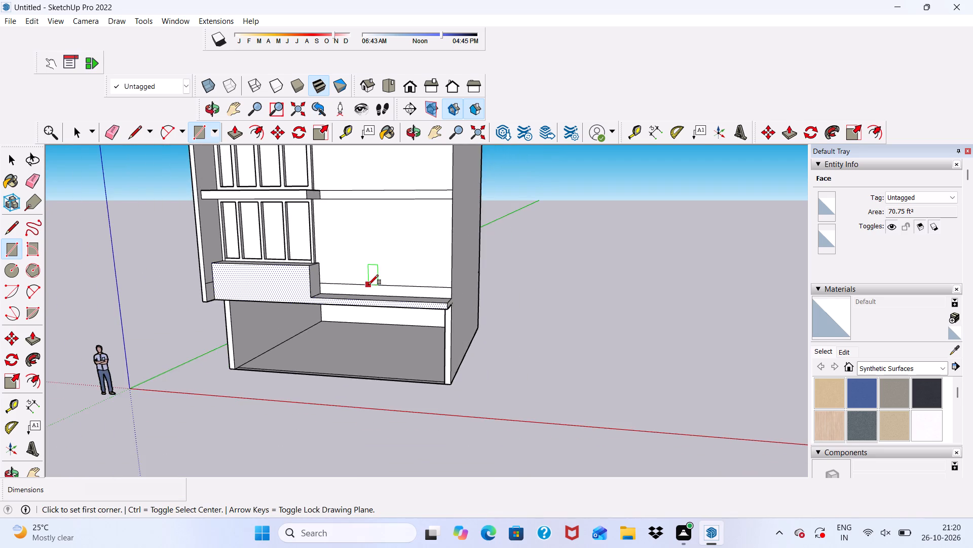
scroll(368, 285, up, 5)
key(space)
scroll(347, 286, up, 4)
click(323, 300)
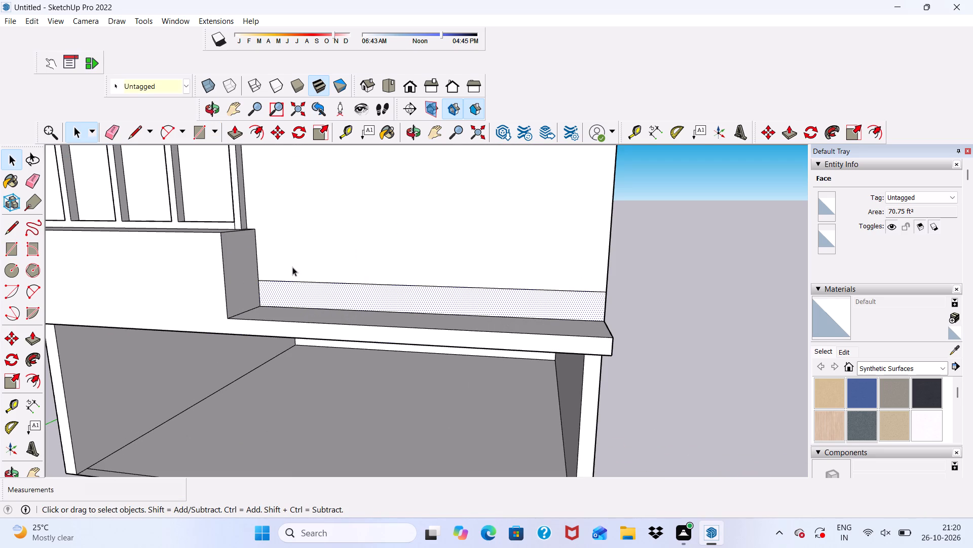
click(229, 134)
click(267, 292)
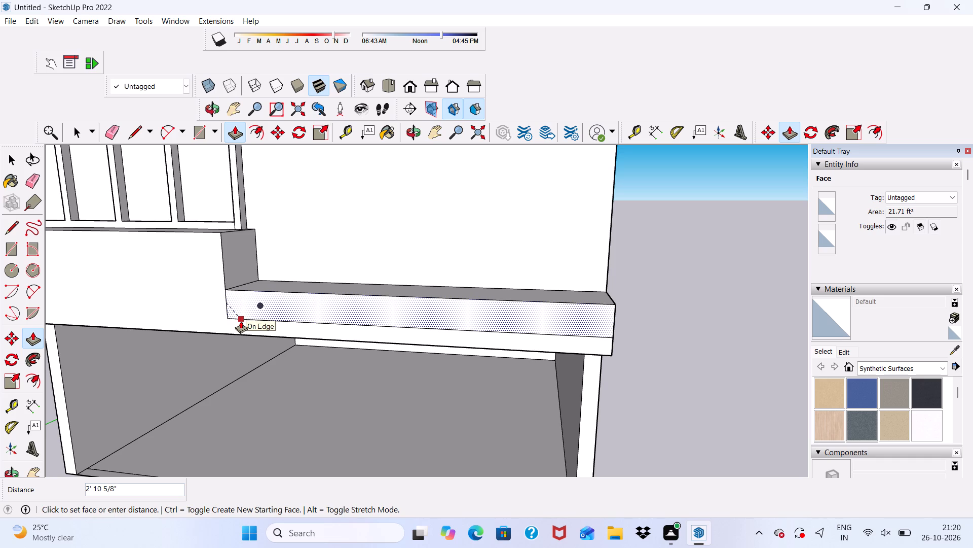
click(241, 323)
scroll(245, 297, down, 5)
middle_drag(290, 307, 300, 340)
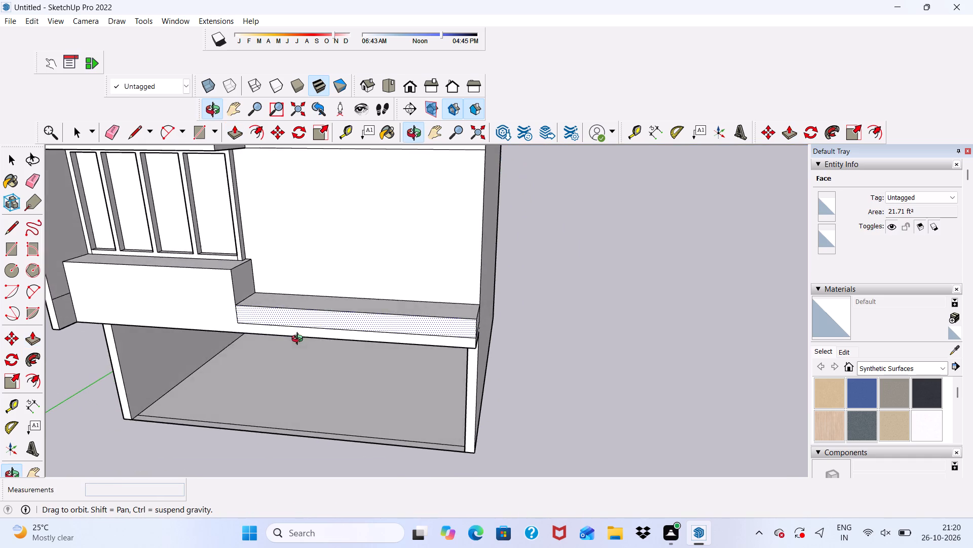
middle_drag(300, 340, 300, 345)
key(space)
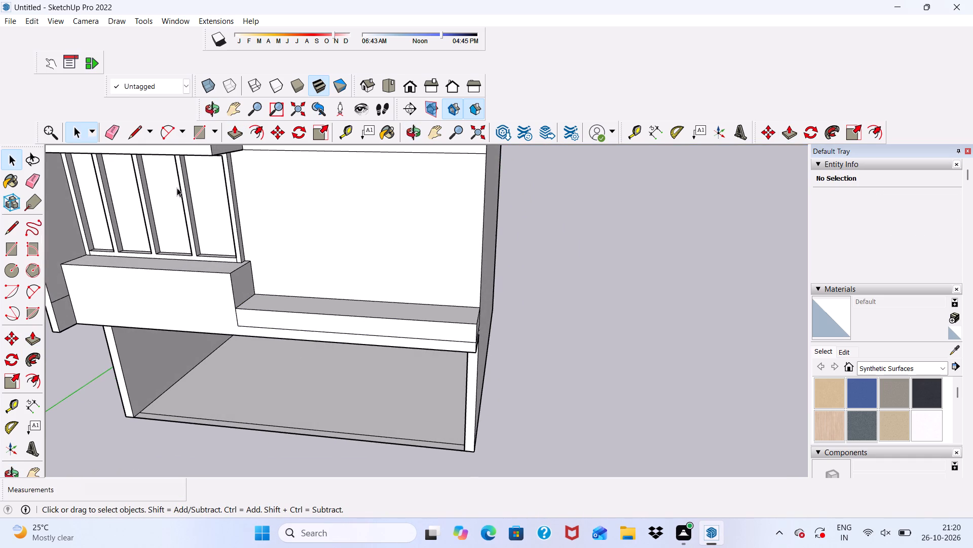
Draw a strip about 1' wide across the lowered ledge's top, from its front edge against the taller block.
click(192, 128)
middle_drag(258, 284, 266, 332)
scroll(266, 332, up, 5)
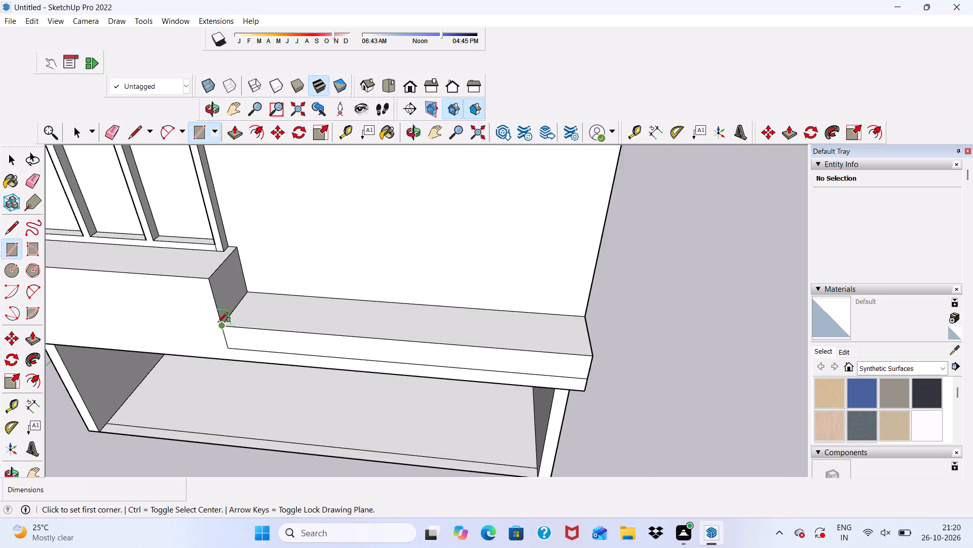
scroll(218, 322, up, 3)
click(227, 325)
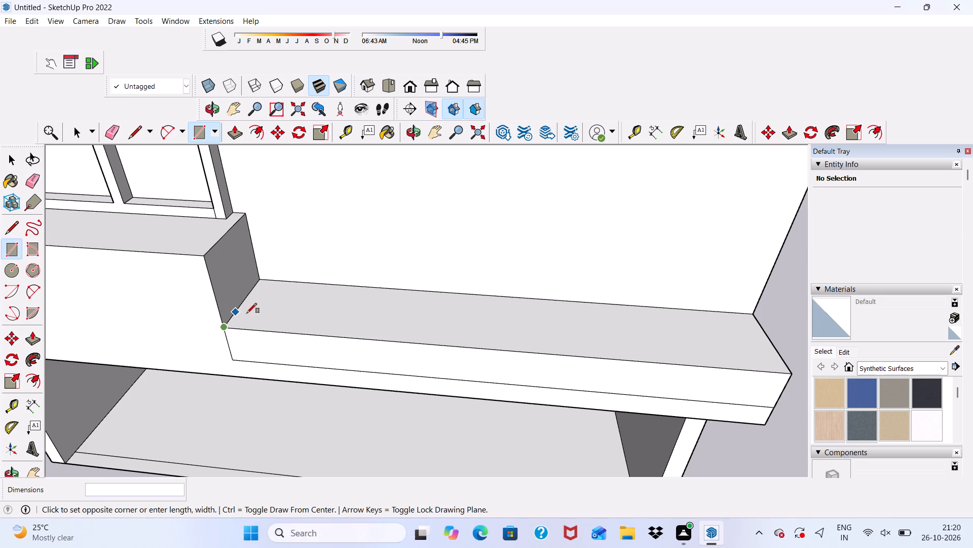
scroll(284, 305, up, 5)
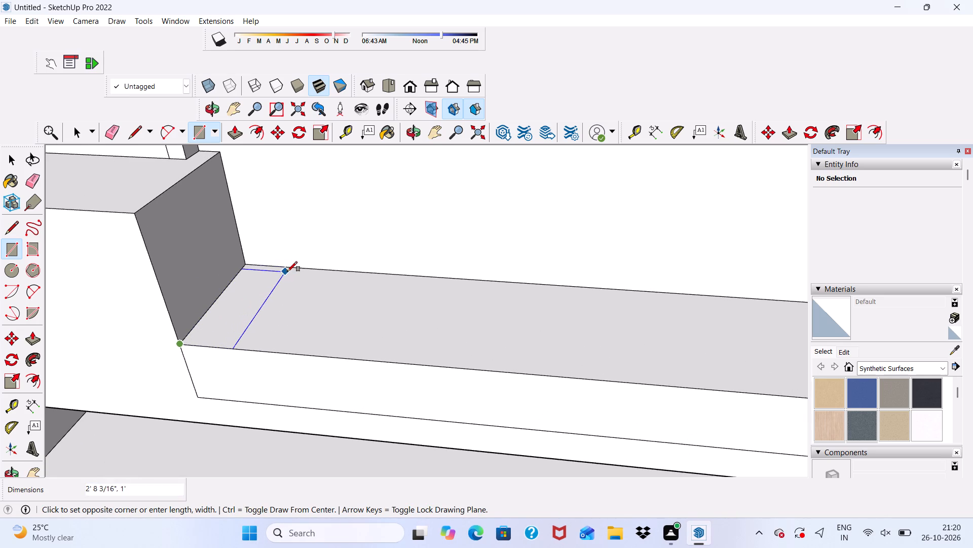
click(288, 271)
Draw a rectangle about 2' 10 5/8" by 1' 1 7/8" on the lowered ledge's top at the building's outer edge.
scroll(209, 268, down, 9)
scroll(254, 277, down, 5)
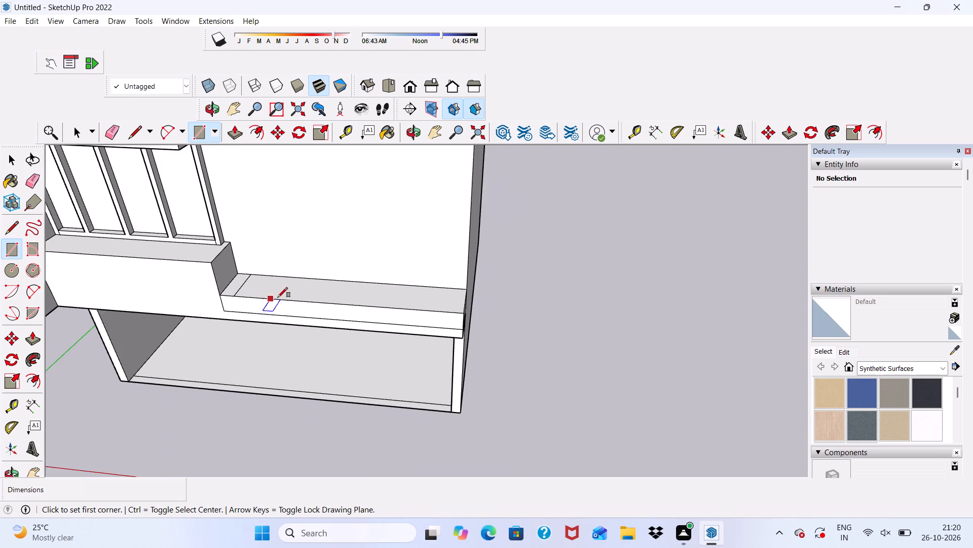
scroll(286, 296, down, 5)
scroll(374, 306, down, 8)
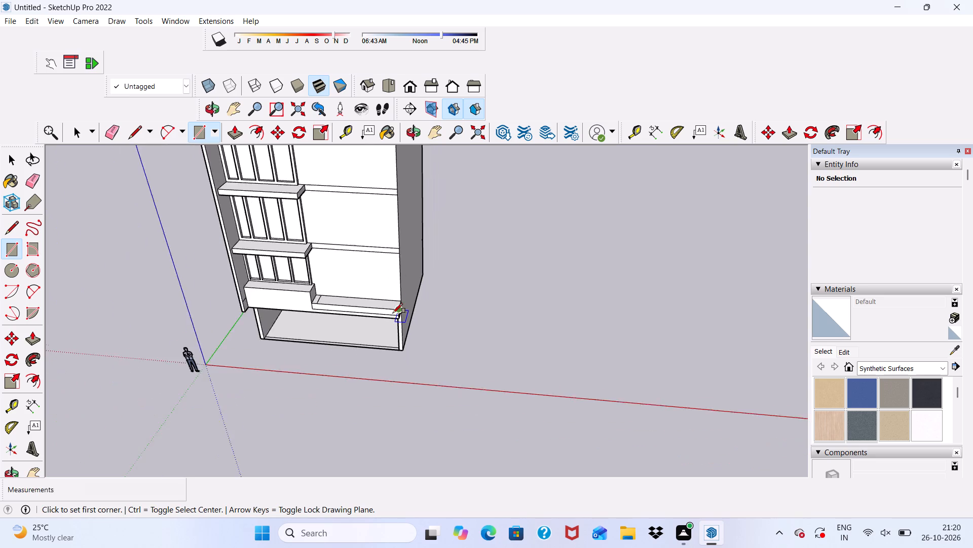
scroll(393, 313, down, 8)
scroll(329, 308, down, 6)
middle_drag(342, 333, 349, 352)
scroll(340, 324, up, 3)
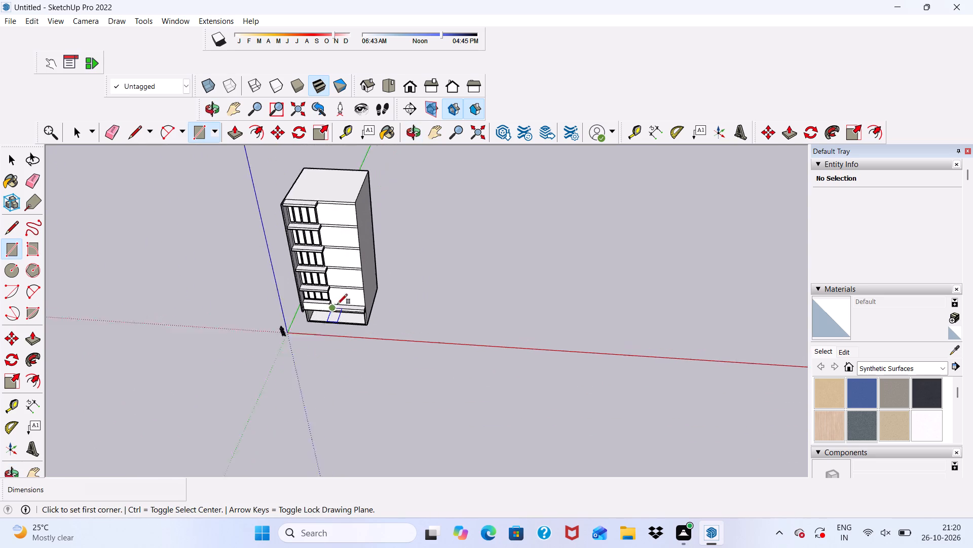
scroll(338, 304, up, 20)
scroll(338, 304, up, 5)
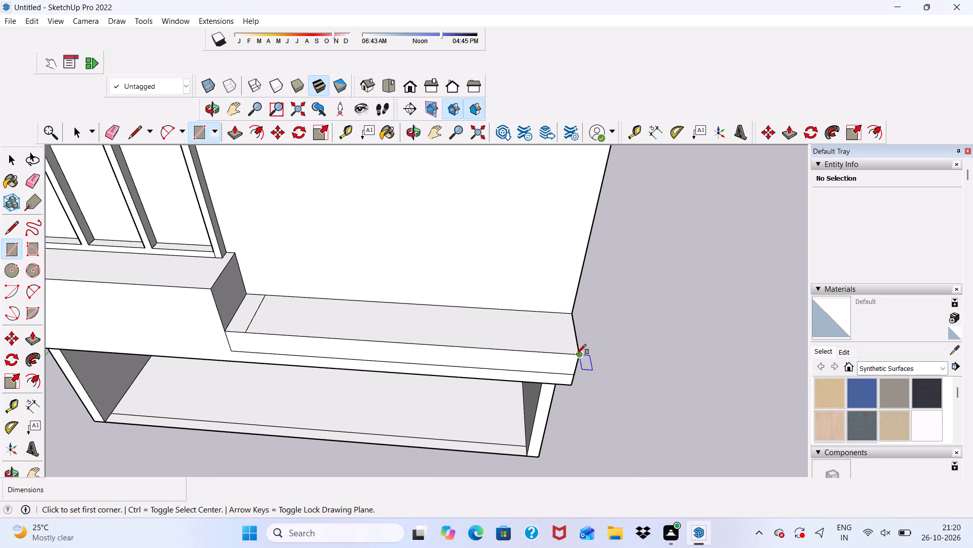
click(576, 354)
scroll(555, 319, up, 4)
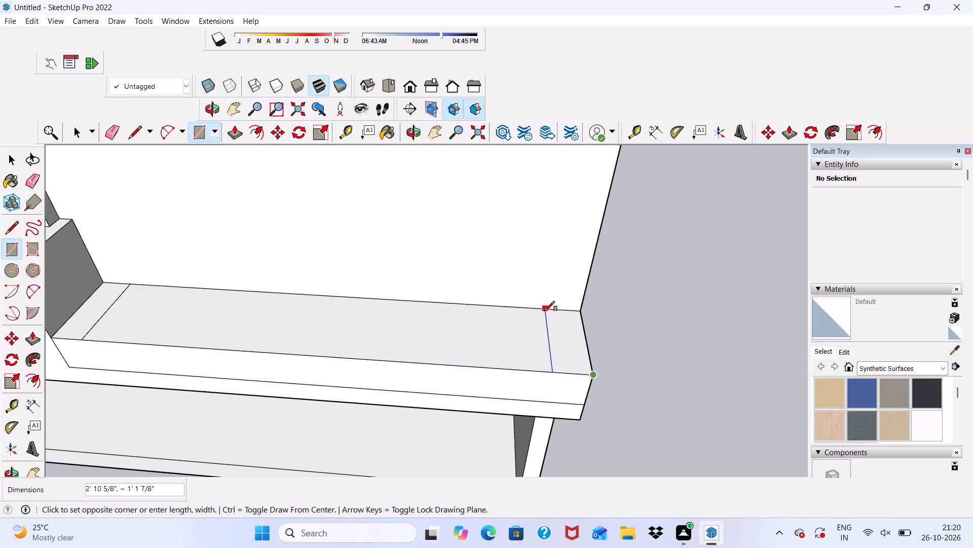
click(545, 311)
scroll(538, 316, down, 6)
key(space)
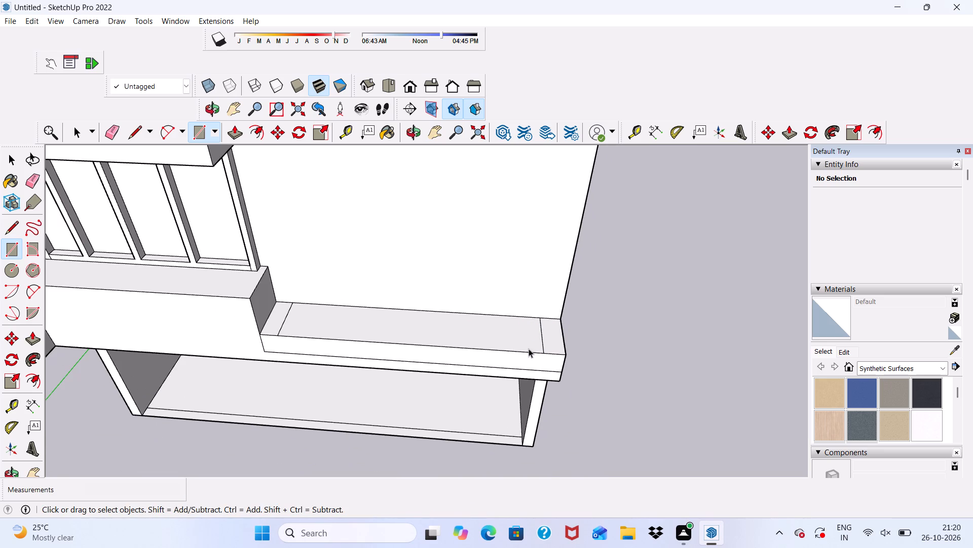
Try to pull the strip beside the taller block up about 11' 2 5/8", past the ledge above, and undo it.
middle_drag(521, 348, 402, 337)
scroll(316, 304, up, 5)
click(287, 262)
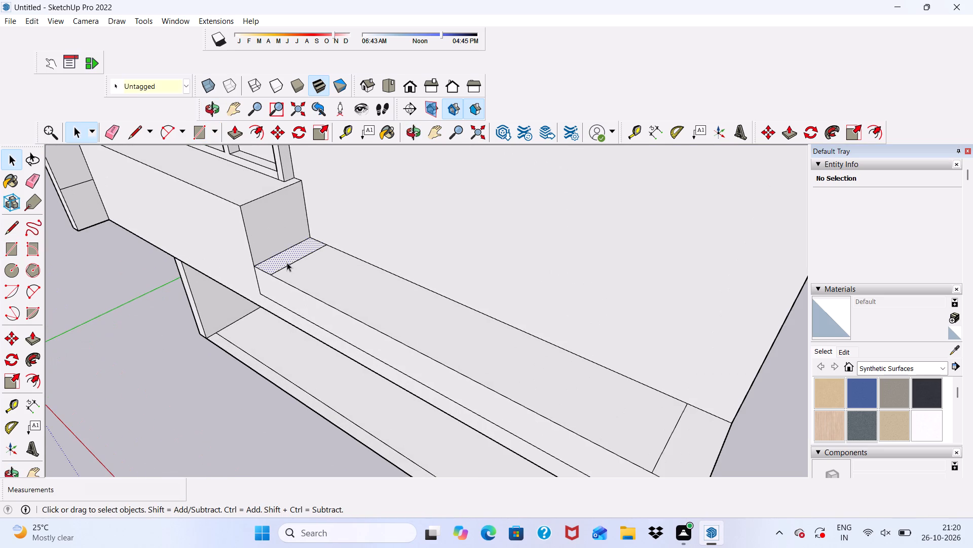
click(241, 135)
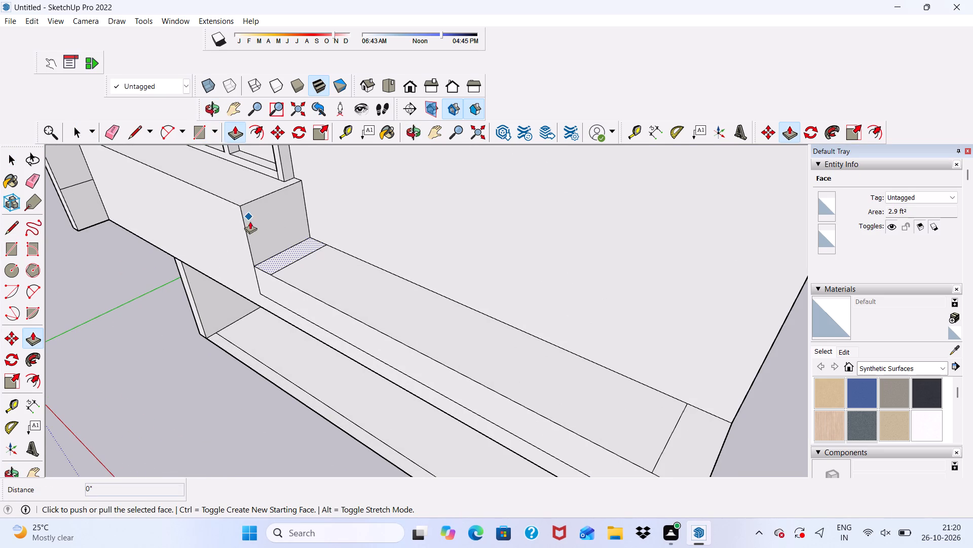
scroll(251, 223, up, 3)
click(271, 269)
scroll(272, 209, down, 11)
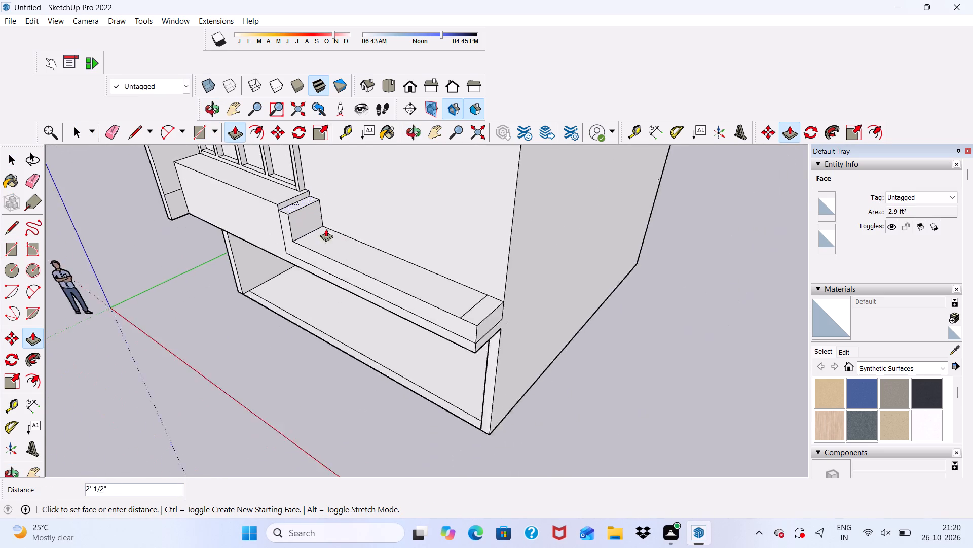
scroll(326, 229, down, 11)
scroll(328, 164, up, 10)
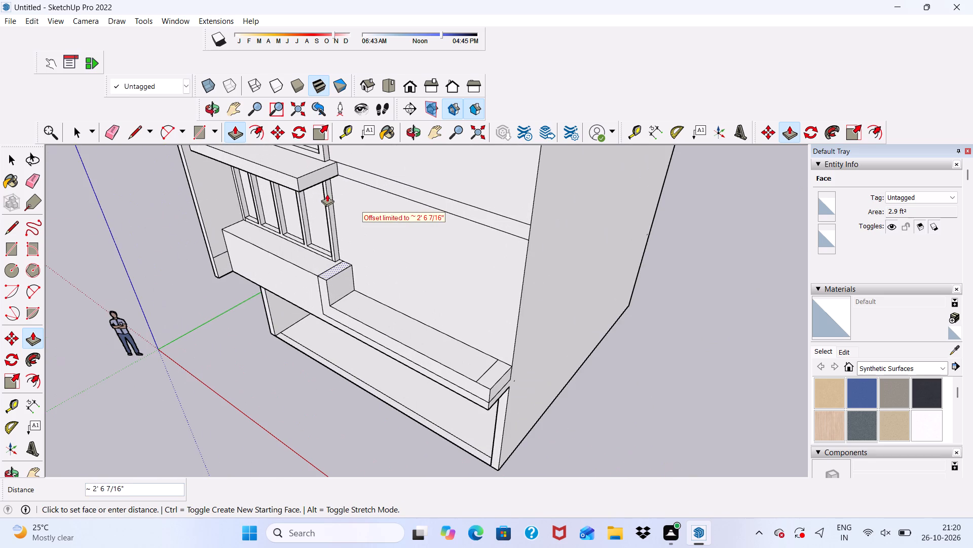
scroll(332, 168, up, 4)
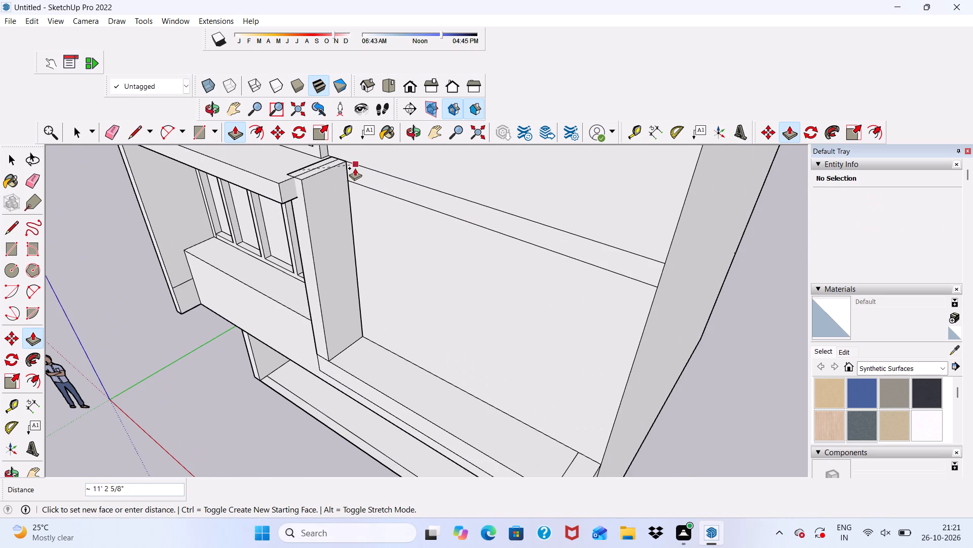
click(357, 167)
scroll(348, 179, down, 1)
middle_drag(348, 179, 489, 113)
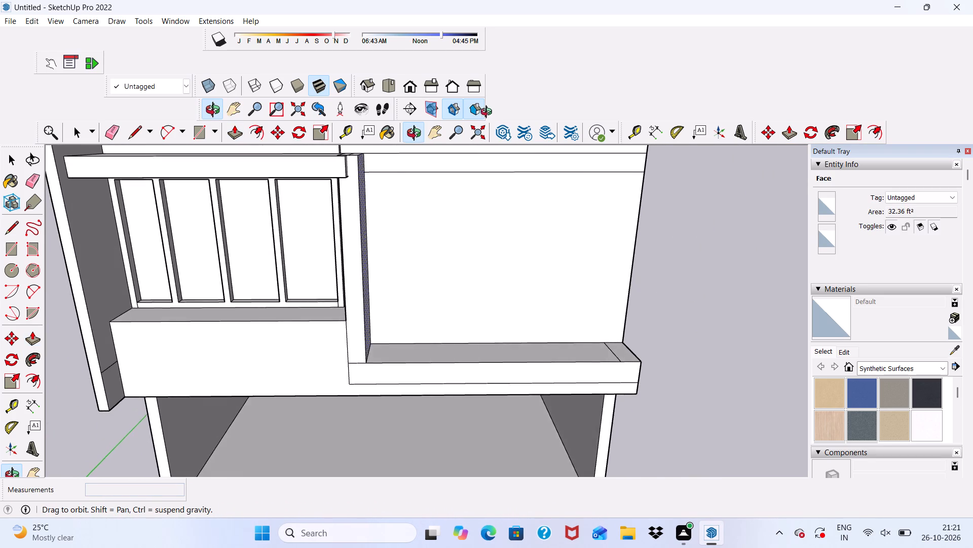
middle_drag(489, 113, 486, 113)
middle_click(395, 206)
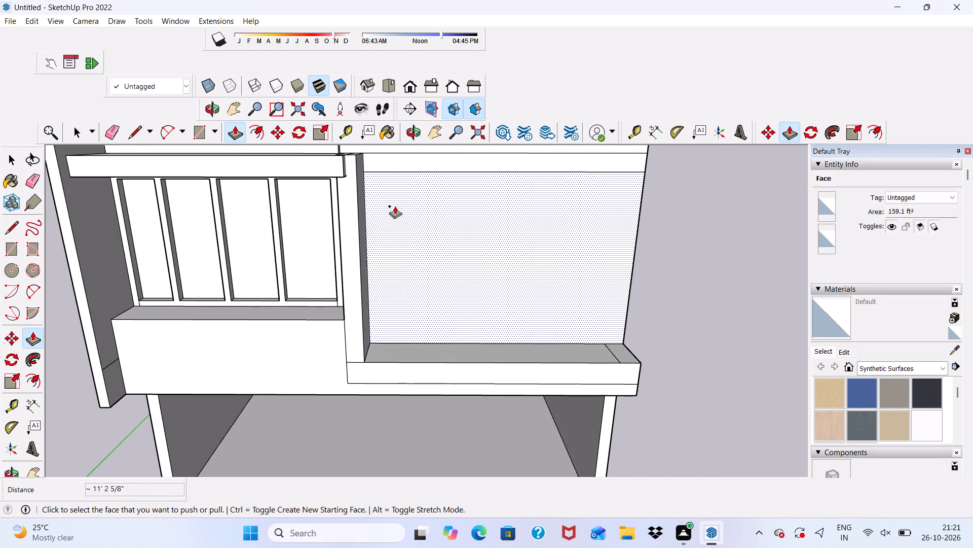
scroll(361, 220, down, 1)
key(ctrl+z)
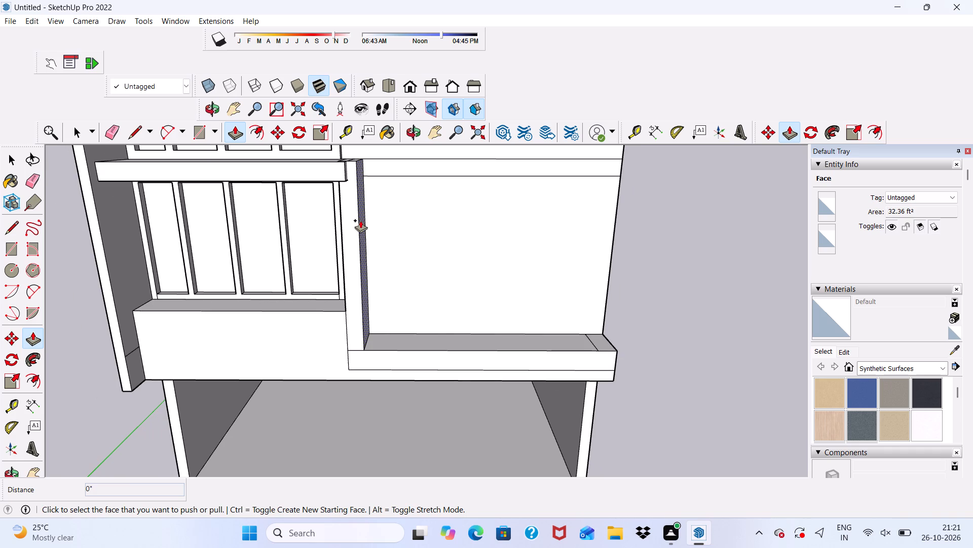
Pull the strip beside the taller block up into a short post reaching partway up the adjacent windows.
middle_drag(372, 341, 314, 354)
scroll(335, 339, up, 5)
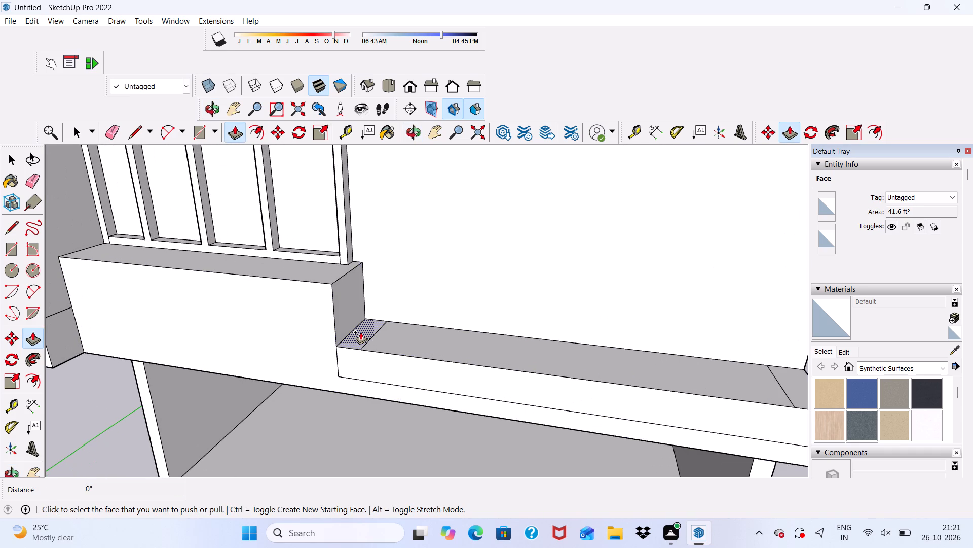
click(360, 332)
click(409, 189)
Push the short post's window-side face inward 3 1/16".
scroll(404, 201, down, 2)
middle_drag(395, 231, 540, 200)
key(space)
scroll(366, 250, up, 4)
click(407, 229)
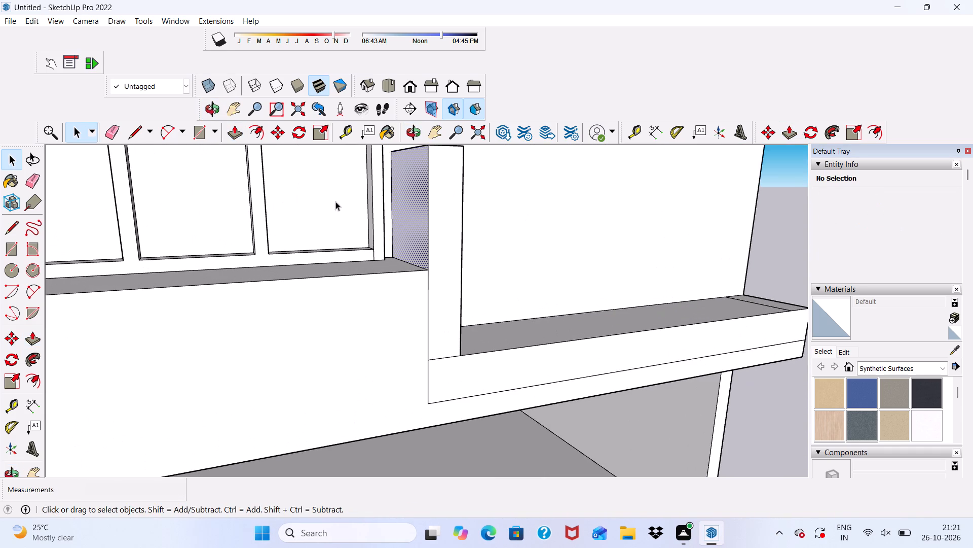
click(231, 130)
scroll(390, 234, up, 1)
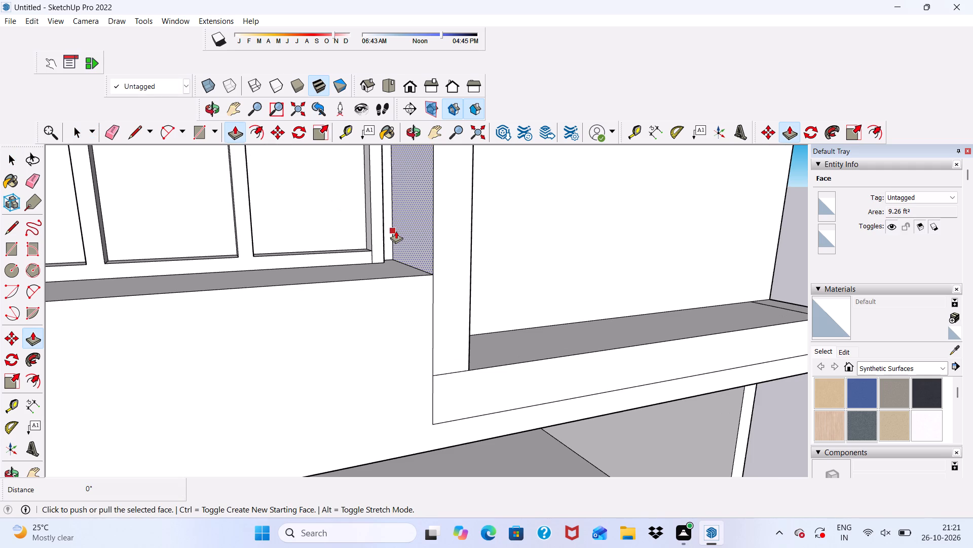
click(400, 227)
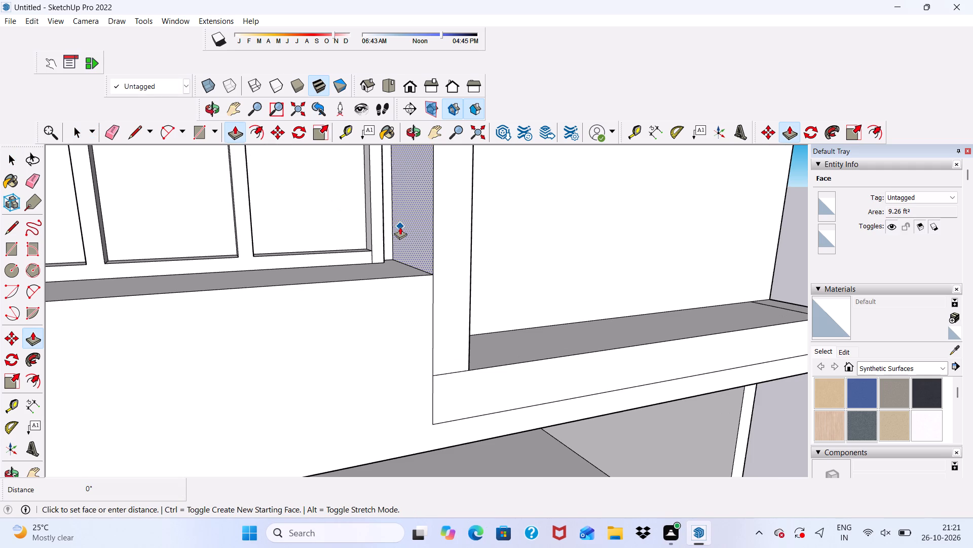
click(408, 221)
scroll(407, 229, down, 3)
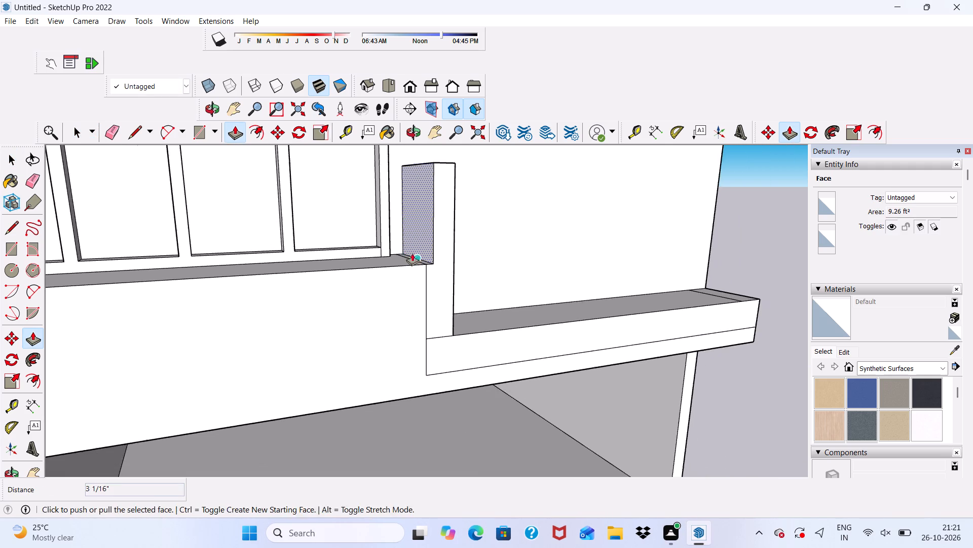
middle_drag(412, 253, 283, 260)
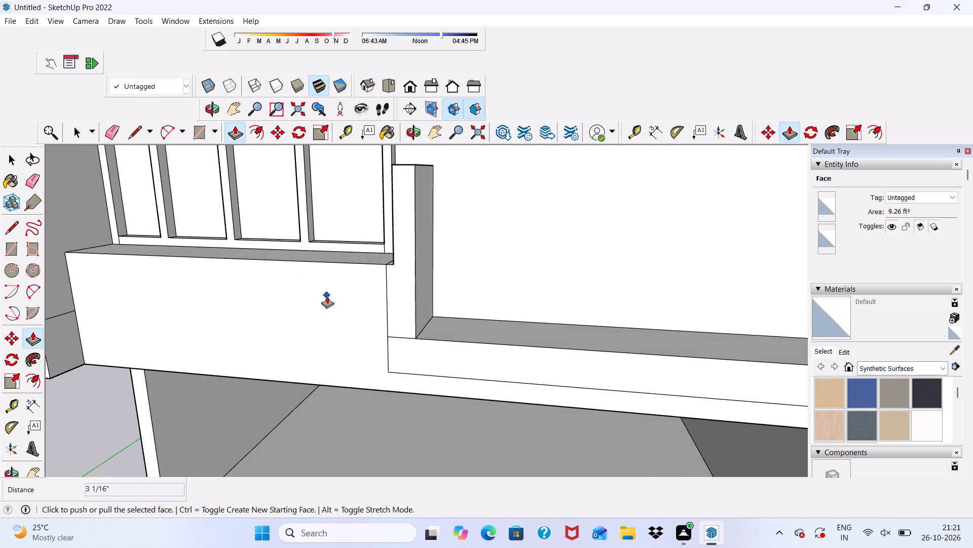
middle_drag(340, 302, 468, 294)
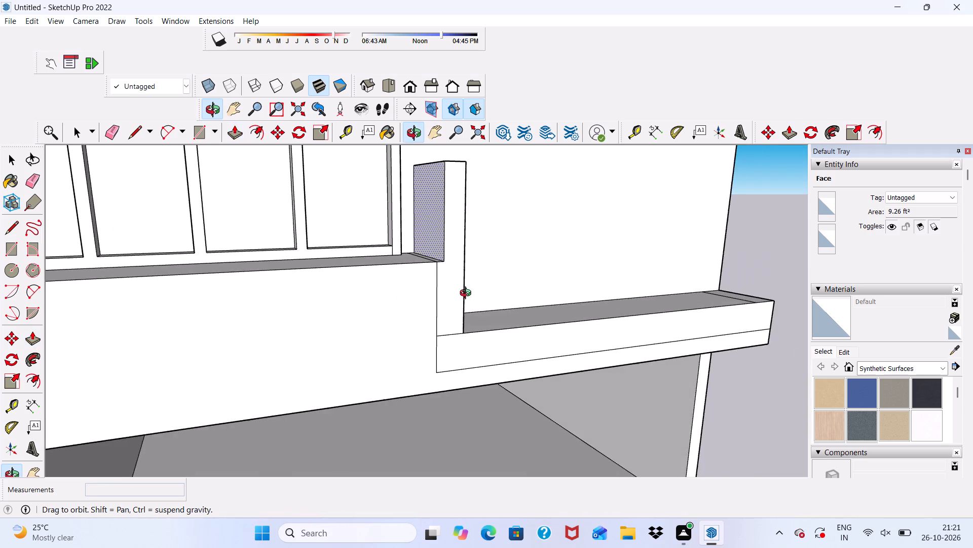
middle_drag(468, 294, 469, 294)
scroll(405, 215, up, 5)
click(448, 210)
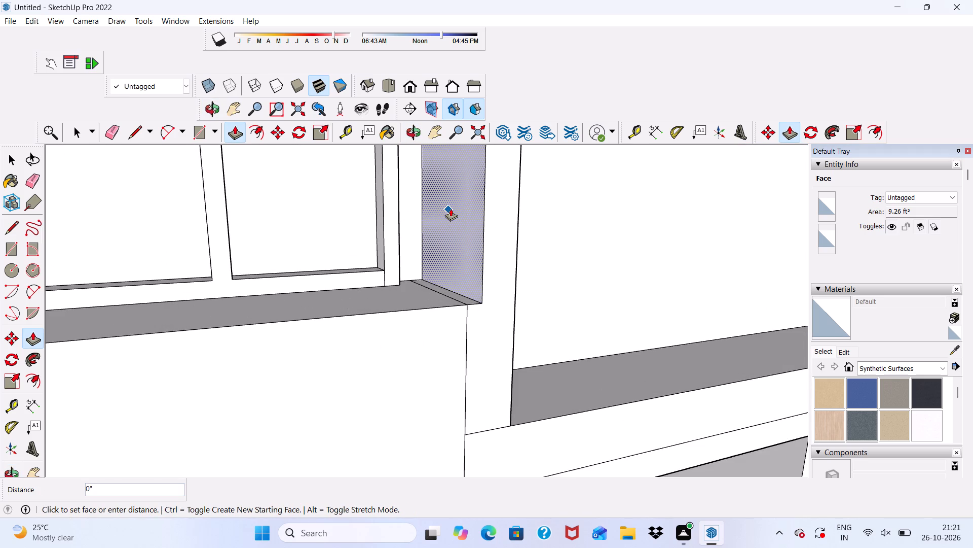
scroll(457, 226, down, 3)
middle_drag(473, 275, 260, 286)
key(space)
Pull the short post's face on the lowered-ledge side outward about 2 1/4".
click(415, 304)
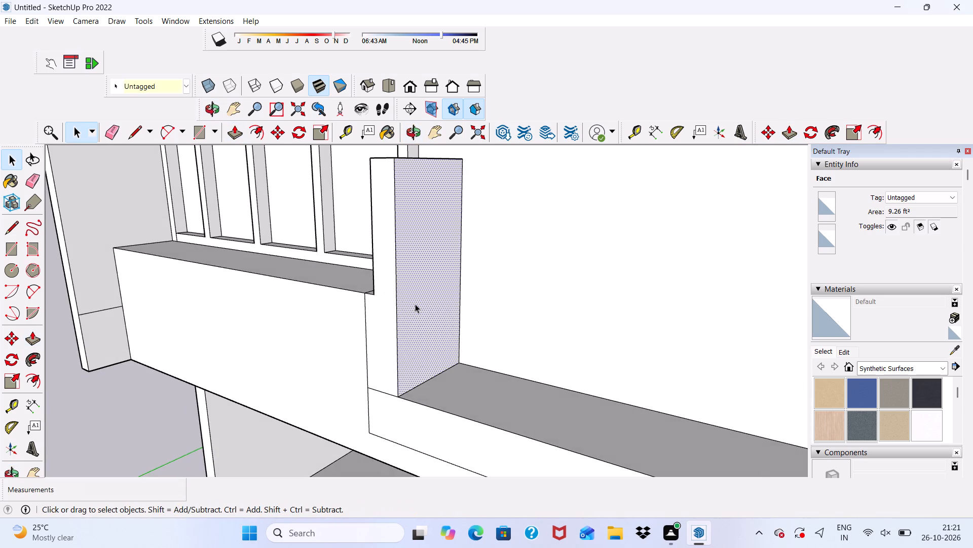
click(234, 132)
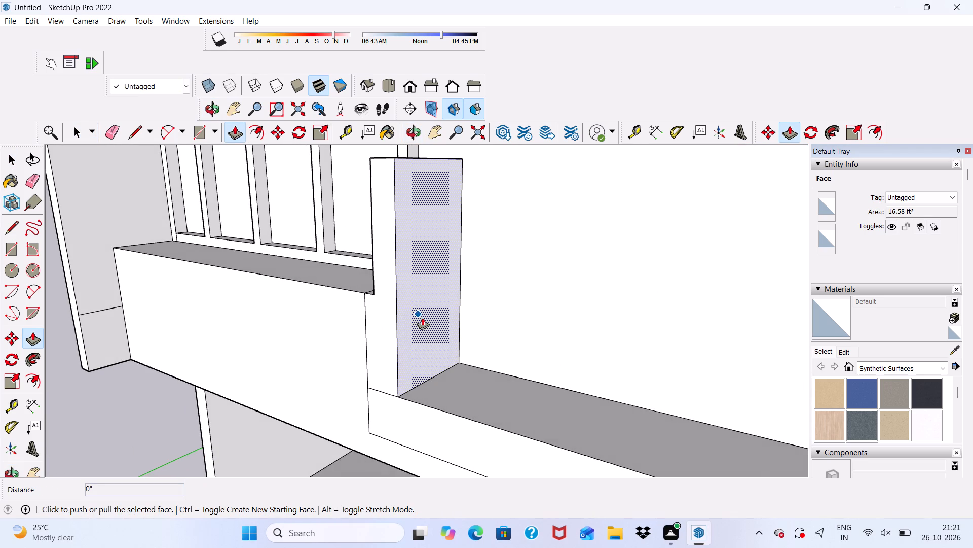
click(415, 311)
click(420, 317)
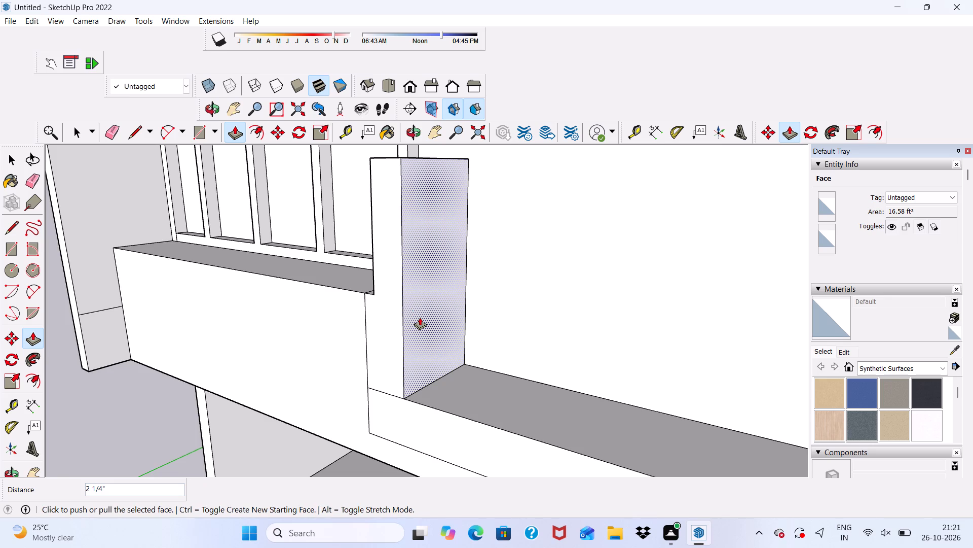
Push the short post's window-side face inward a further 1 1/16".
scroll(411, 302, down, 3)
middle_drag(418, 328, 536, 384)
middle_drag(430, 323, 547, 339)
scroll(470, 300, up, 5)
key(space)
click(465, 270)
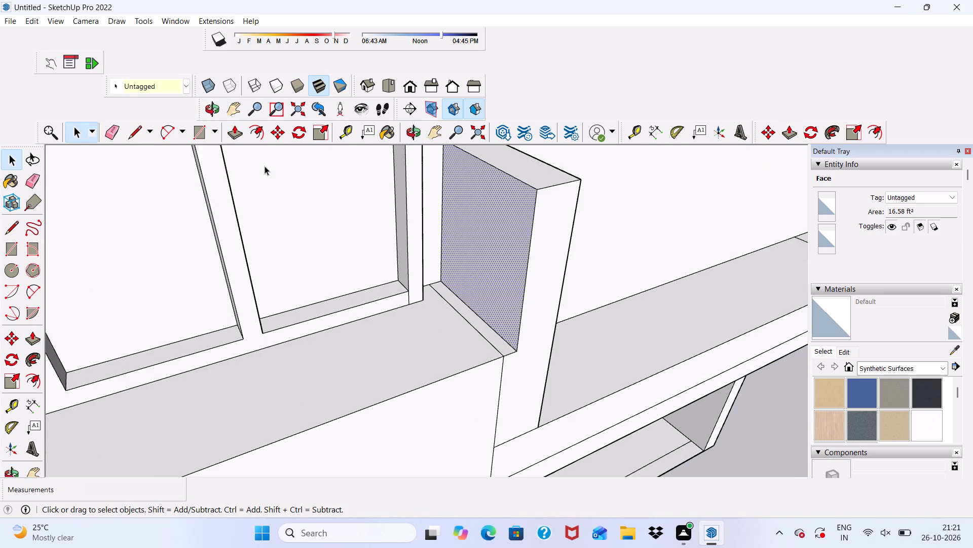
click(230, 130)
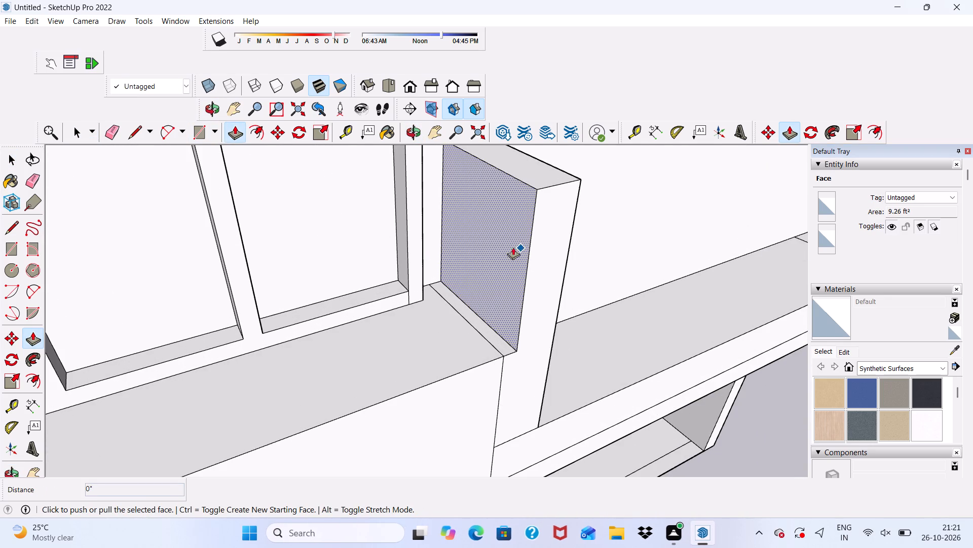
click(498, 247)
click(500, 246)
scroll(486, 246, down, 1)
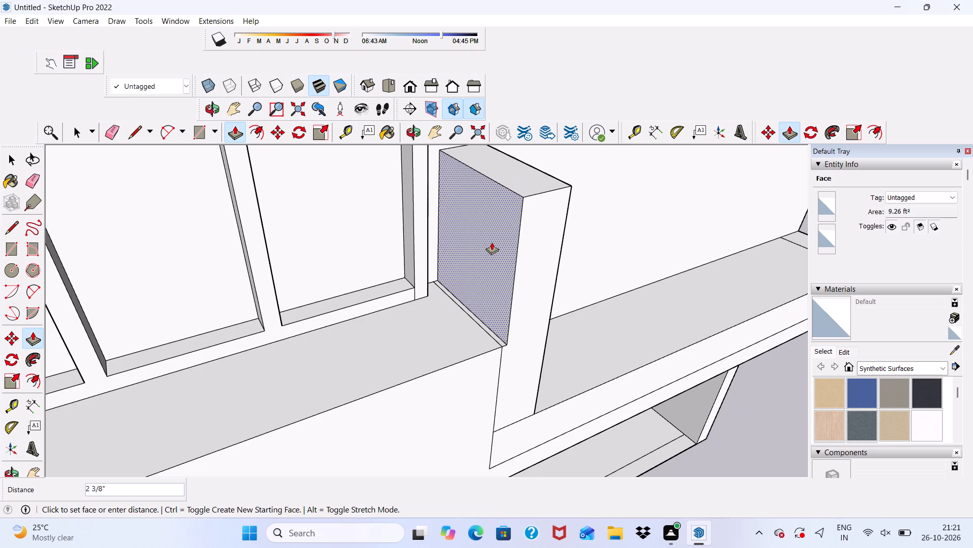
click(501, 241)
scroll(497, 245, down, 1)
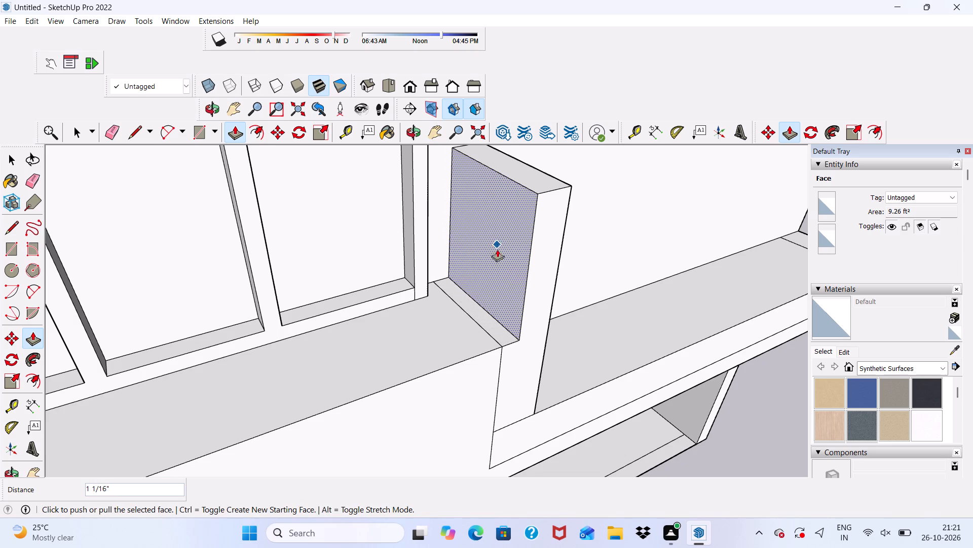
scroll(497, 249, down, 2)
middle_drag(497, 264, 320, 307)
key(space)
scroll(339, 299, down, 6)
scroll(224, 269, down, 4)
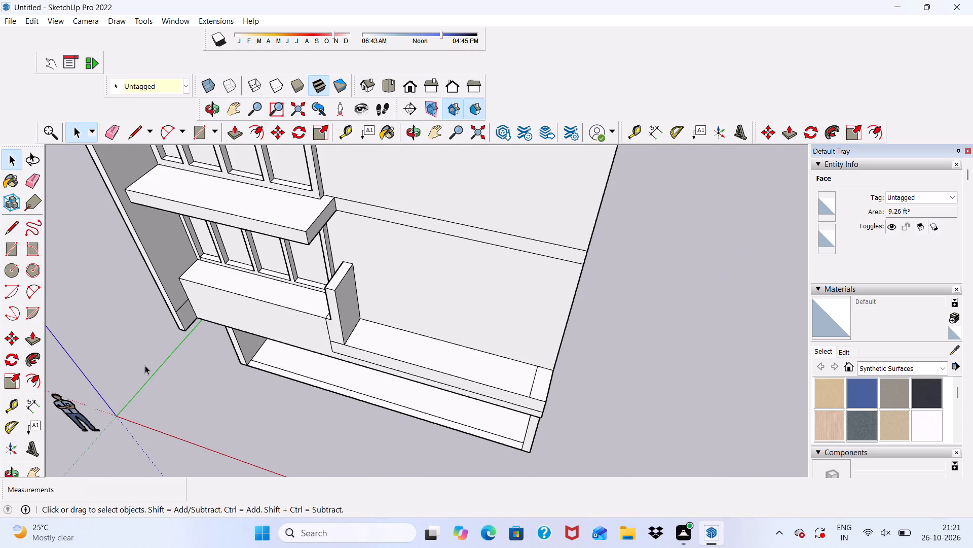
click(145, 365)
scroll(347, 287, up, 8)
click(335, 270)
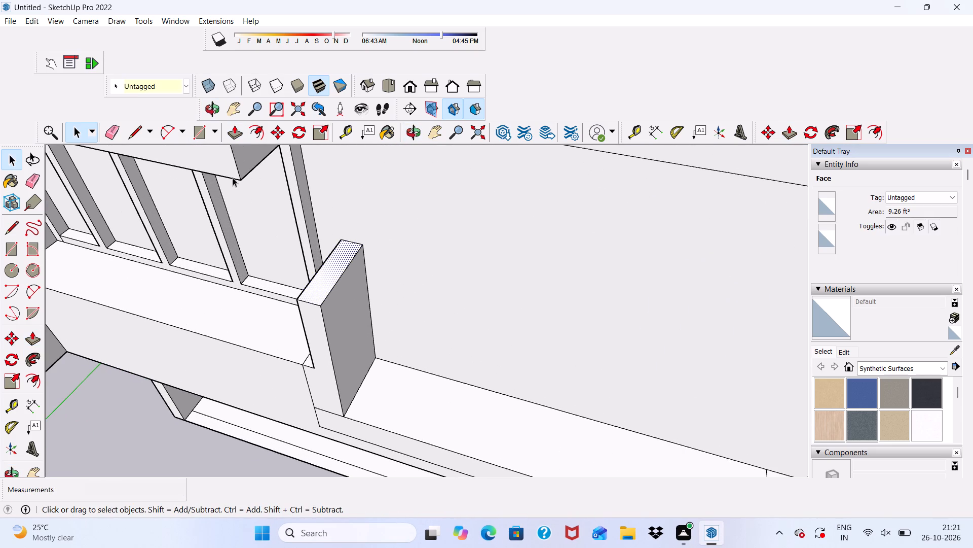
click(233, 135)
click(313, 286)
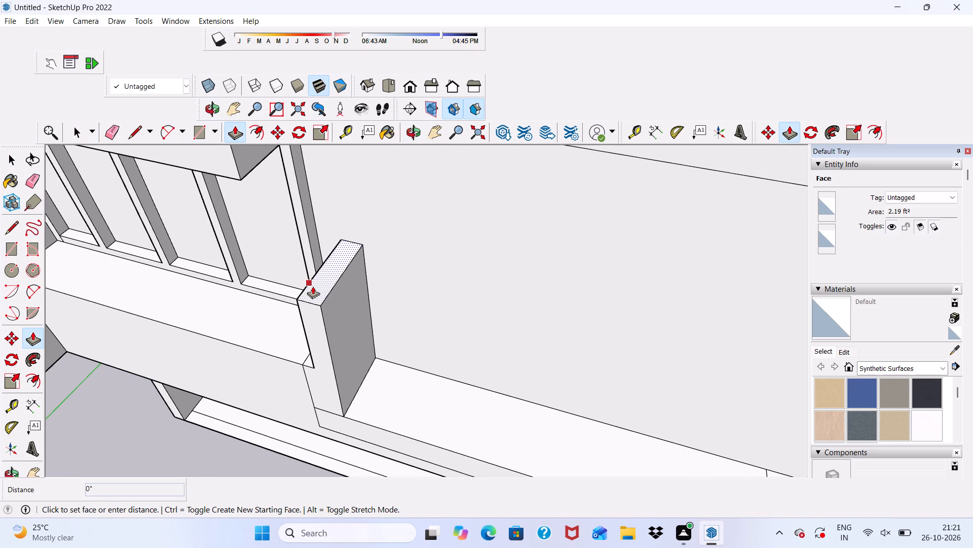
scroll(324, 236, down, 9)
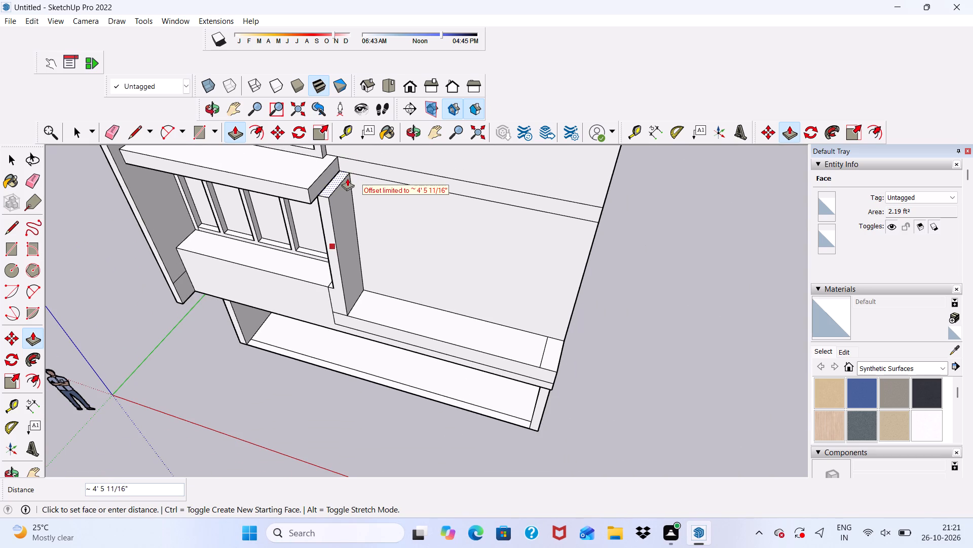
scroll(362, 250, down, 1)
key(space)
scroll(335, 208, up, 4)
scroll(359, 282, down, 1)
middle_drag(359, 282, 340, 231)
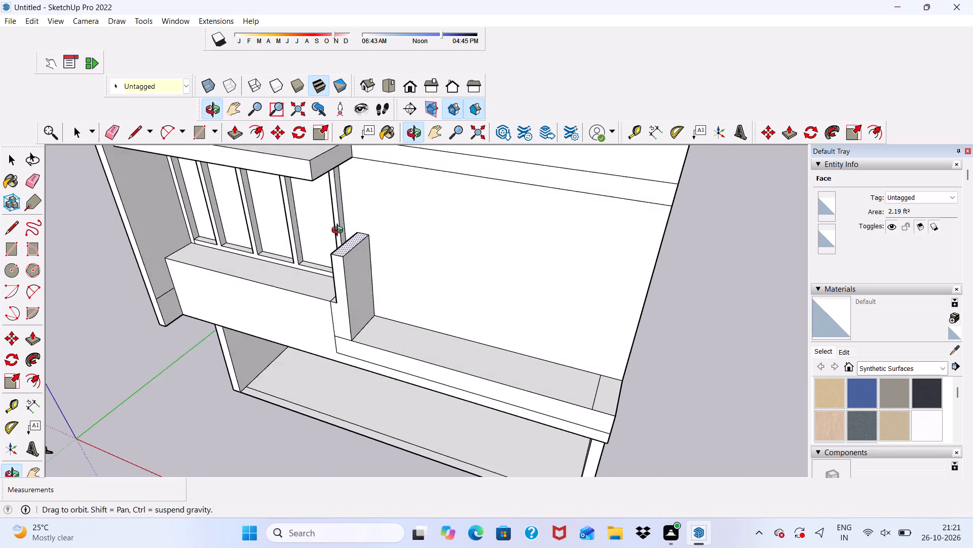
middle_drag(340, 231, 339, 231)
Undo the short post's face adjustments, its extrusion and the strip drawn on the lowered ledge beside the taller block.
key(ctrl+z)
key(ctrl+z)
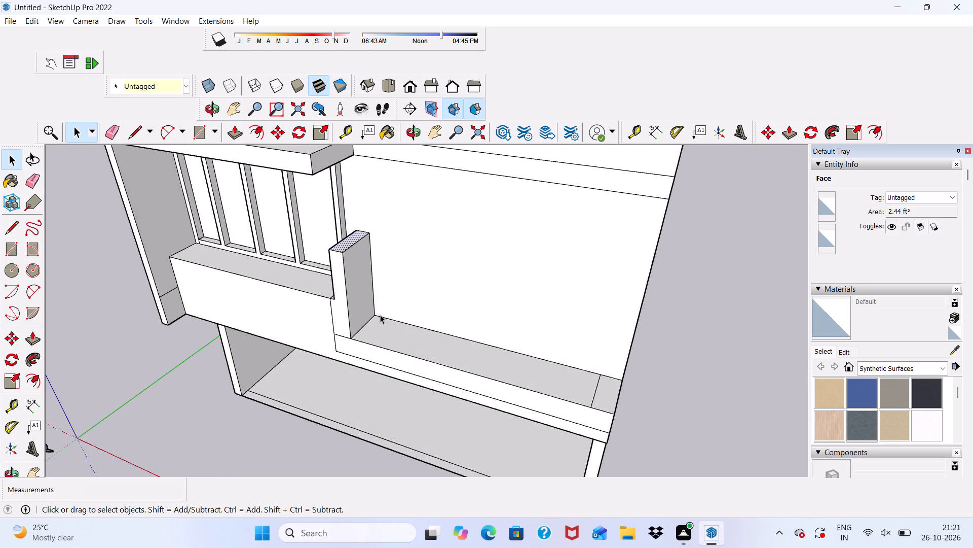
key(ctrl+z)
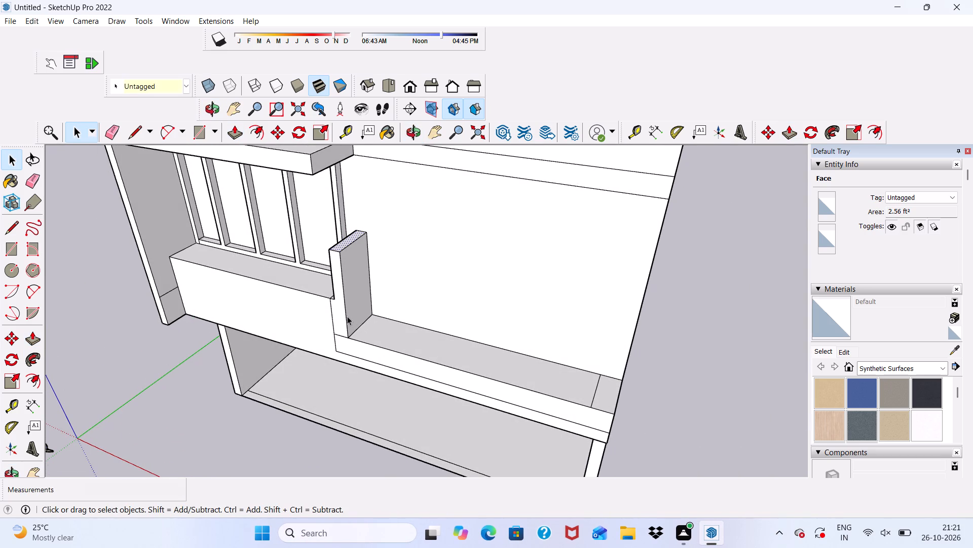
middle_drag(347, 316, 426, 291)
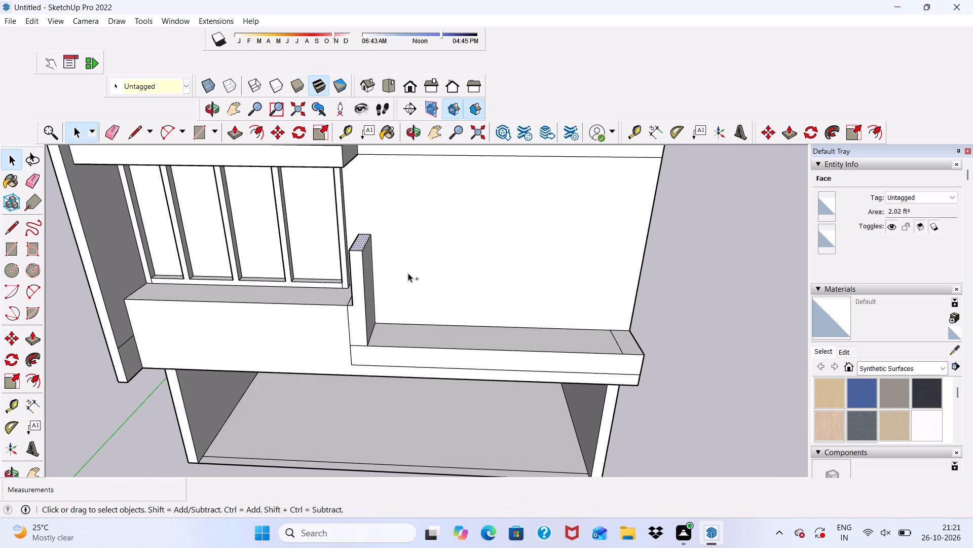
key(ctrl+z)
key(ctrl+z)
key(ctrl+z)
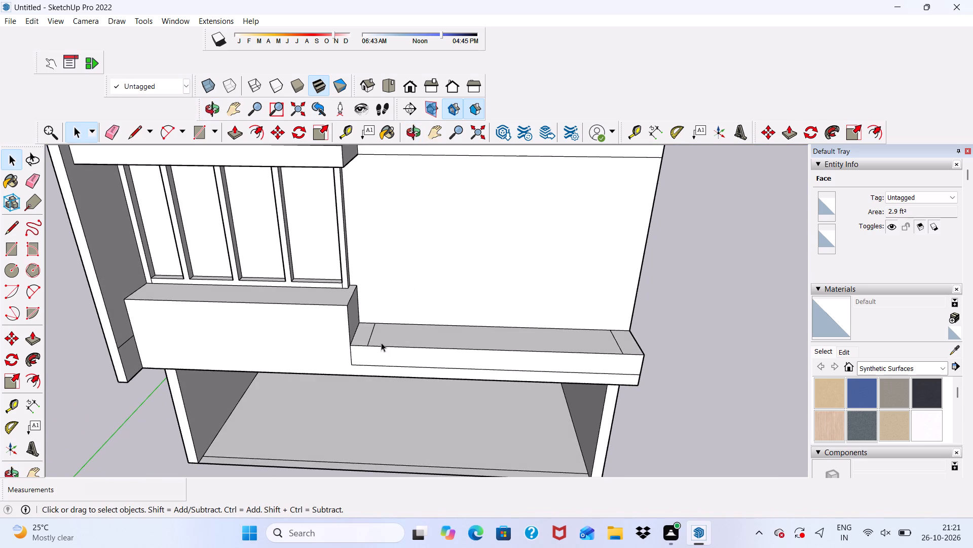
key(ctrl+z)
key(ctrl+z)
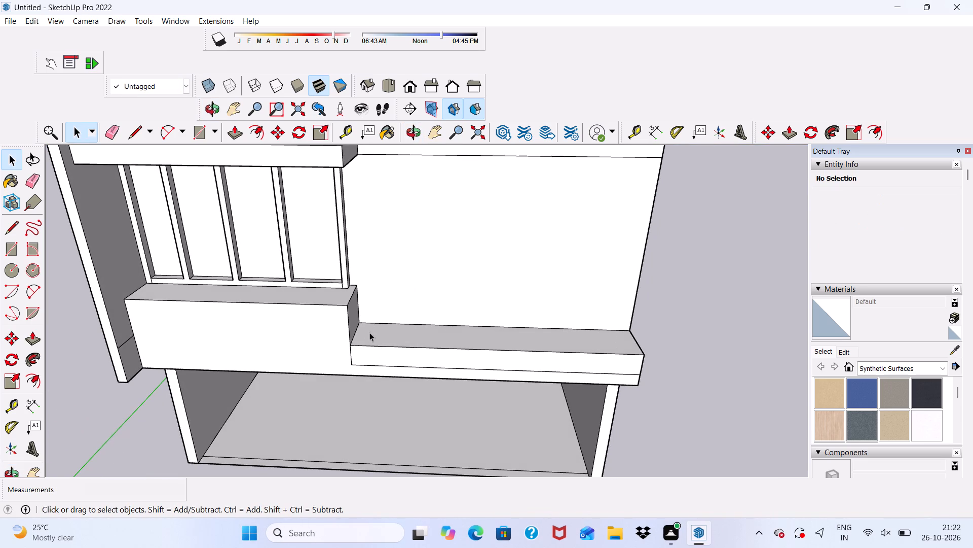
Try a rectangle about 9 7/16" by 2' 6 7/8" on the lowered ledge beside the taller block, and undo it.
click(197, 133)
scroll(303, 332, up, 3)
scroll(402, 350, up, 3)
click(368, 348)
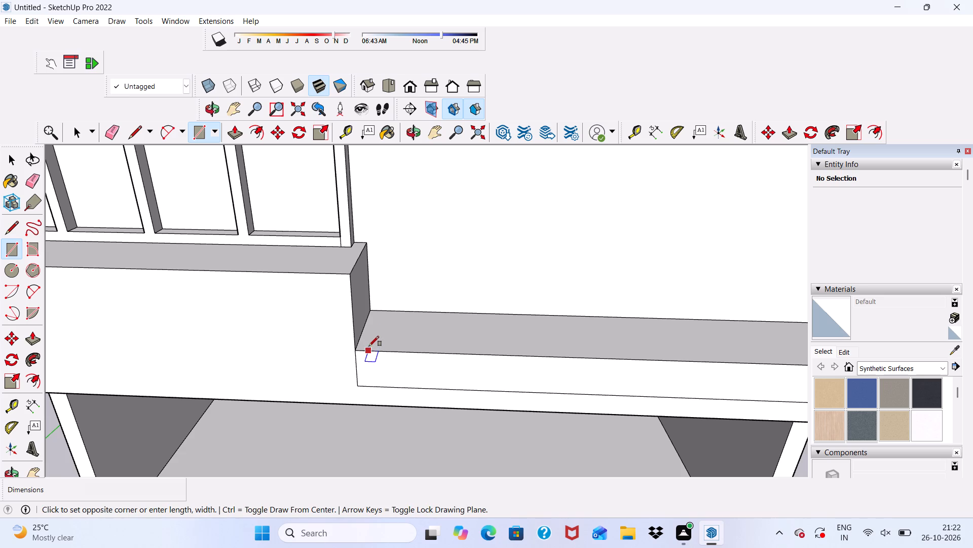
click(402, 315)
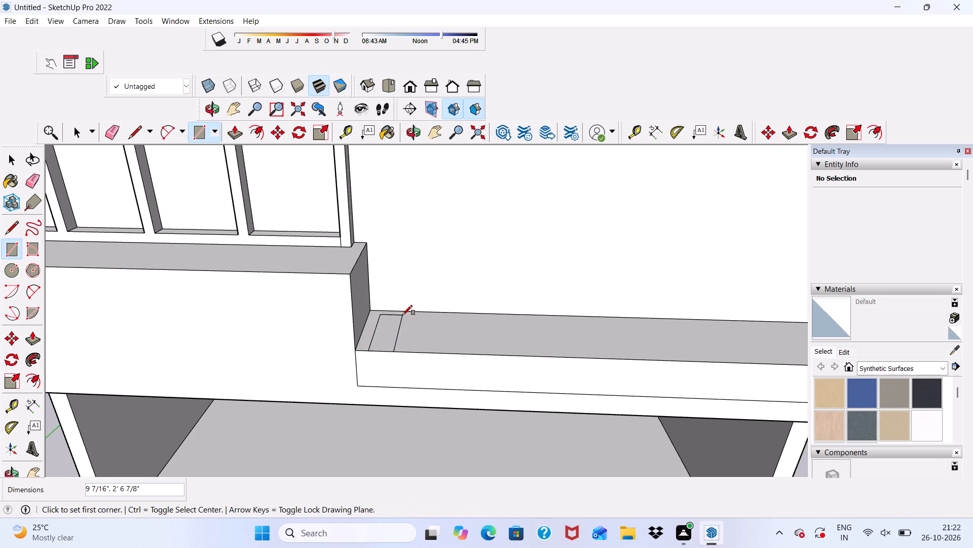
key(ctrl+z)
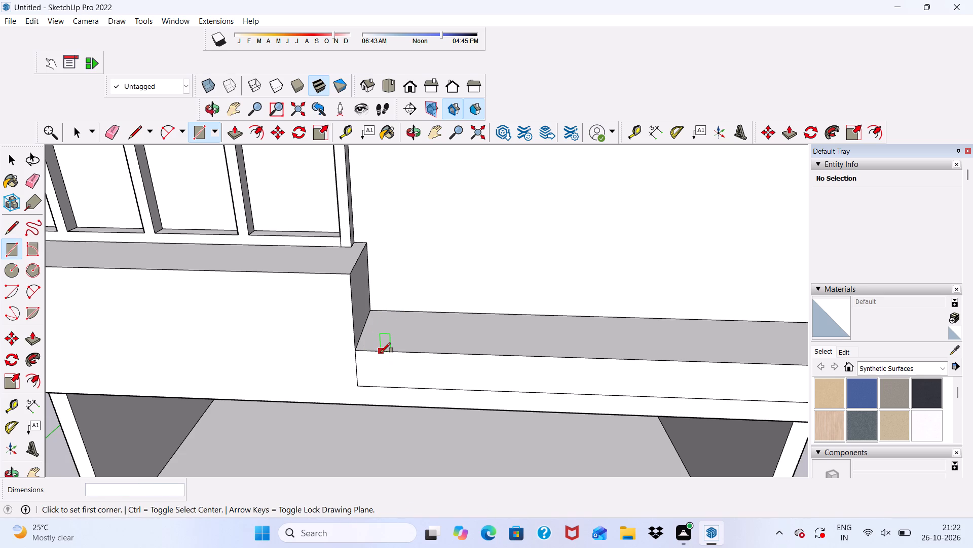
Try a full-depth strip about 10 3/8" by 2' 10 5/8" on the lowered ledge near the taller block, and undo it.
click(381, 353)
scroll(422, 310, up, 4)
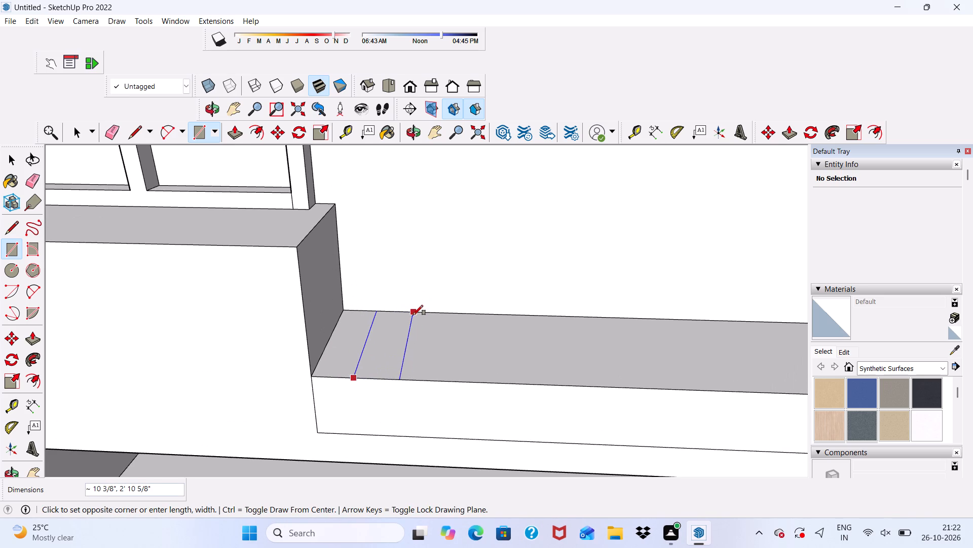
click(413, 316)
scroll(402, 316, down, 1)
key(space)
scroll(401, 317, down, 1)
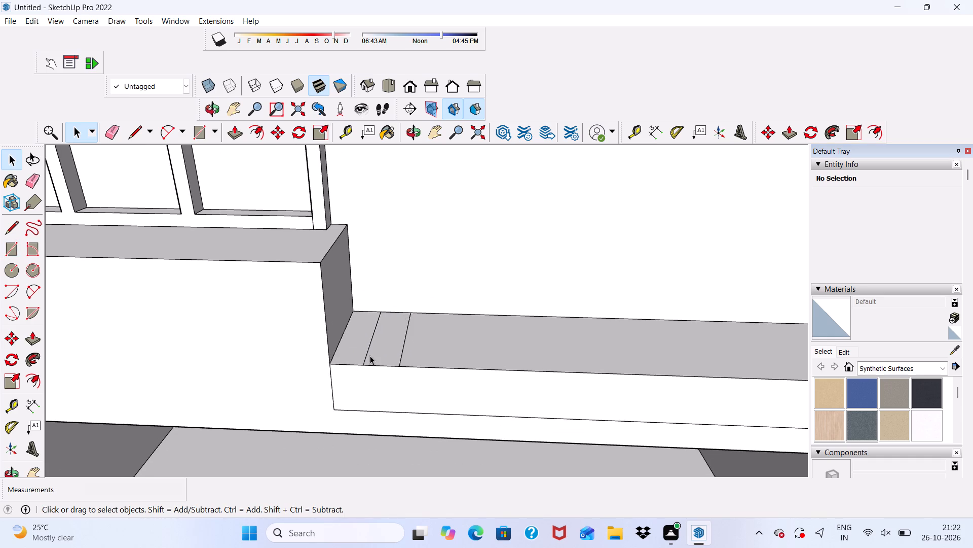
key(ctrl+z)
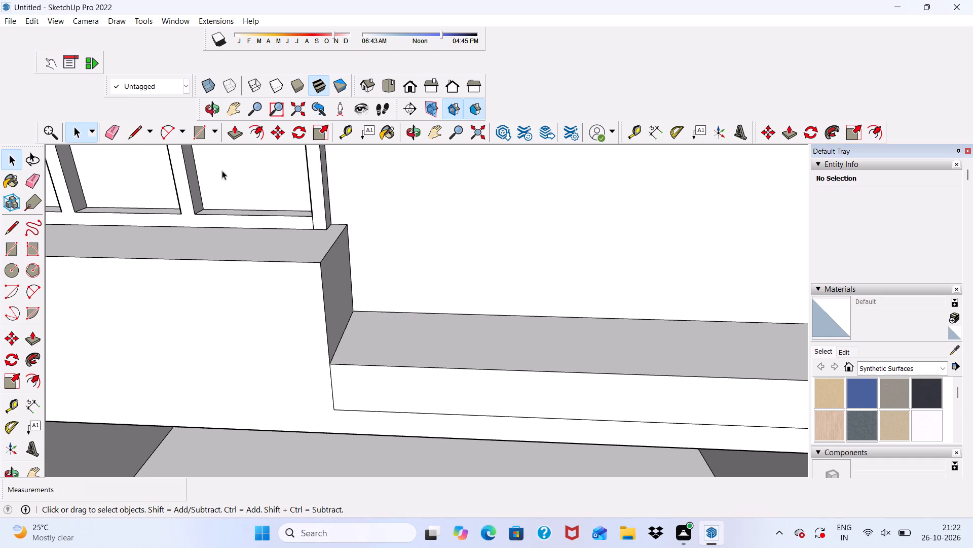
Draw a full-depth strip about 7" by 2' 10 5/8" on the lowered ledge, slightly away from the taller block.
click(194, 140)
scroll(356, 319, up, 2)
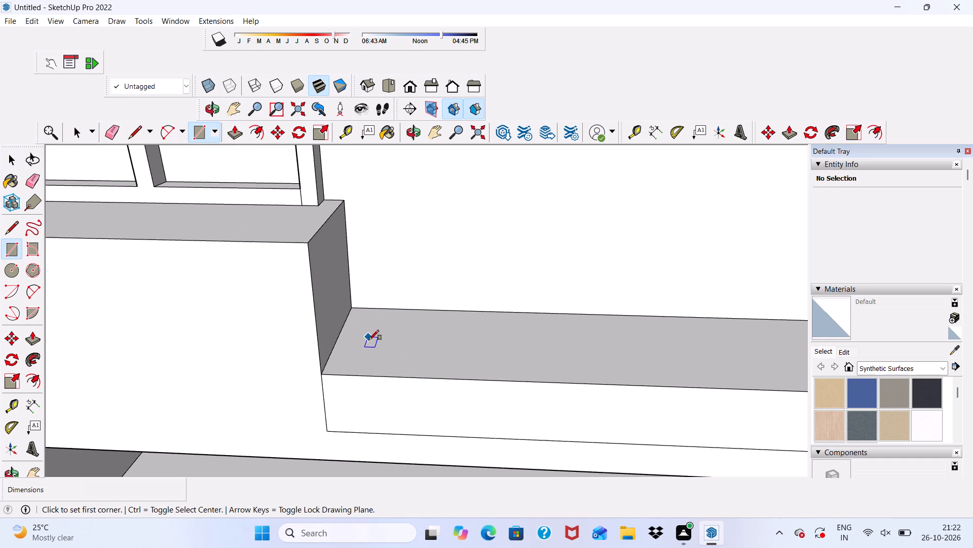
click(345, 375)
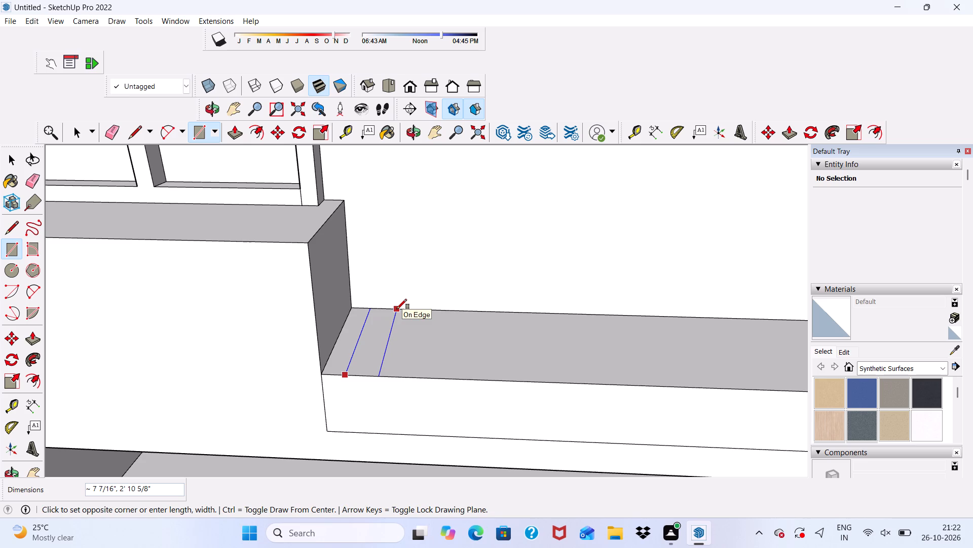
click(394, 309)
key(space)
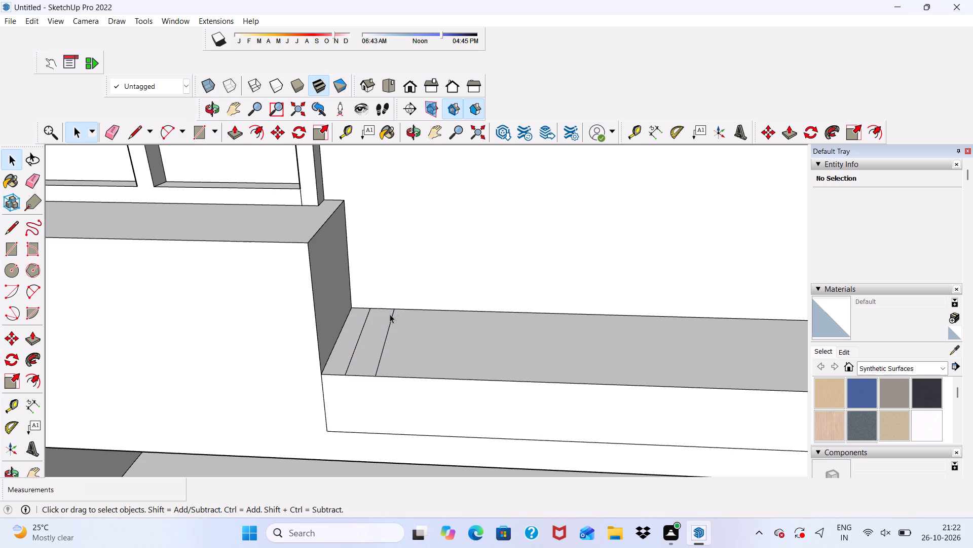
Pull the narrow strip up about 10' into a post reaching just below the ledge above.
scroll(383, 331, up, 2)
click(383, 331)
scroll(383, 331, down, 8)
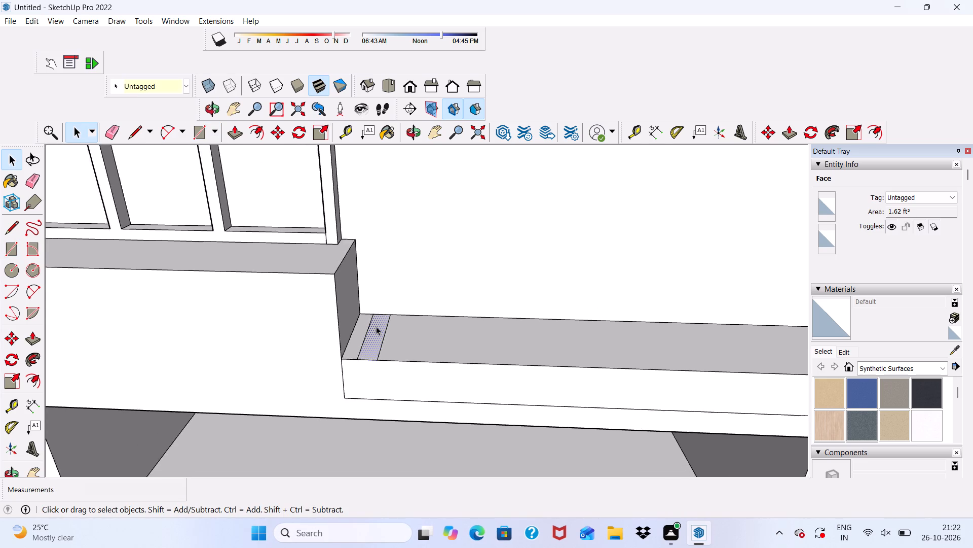
scroll(376, 326, down, 3)
click(232, 131)
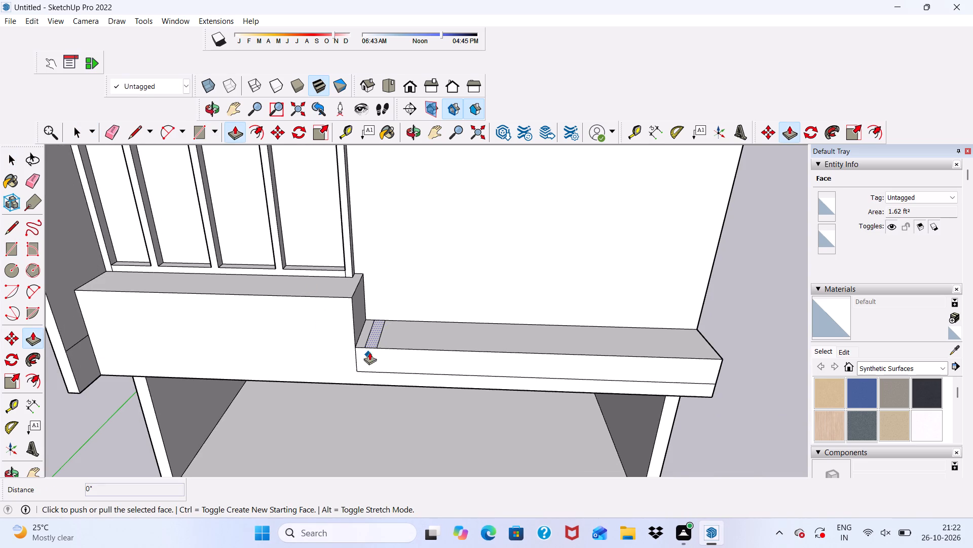
scroll(369, 352, up, 3)
click(370, 337)
scroll(370, 310, down, 4)
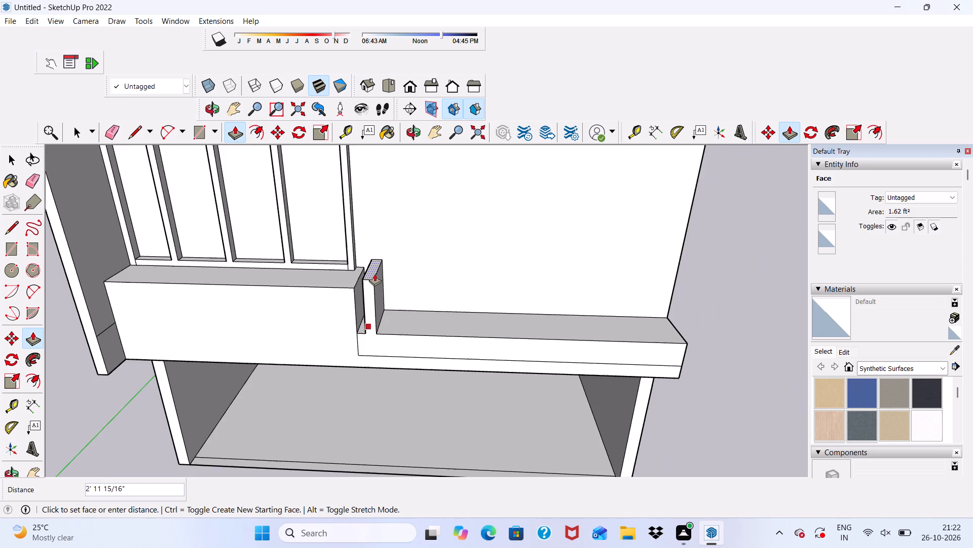
scroll(375, 273, down, 11)
scroll(398, 260, up, 6)
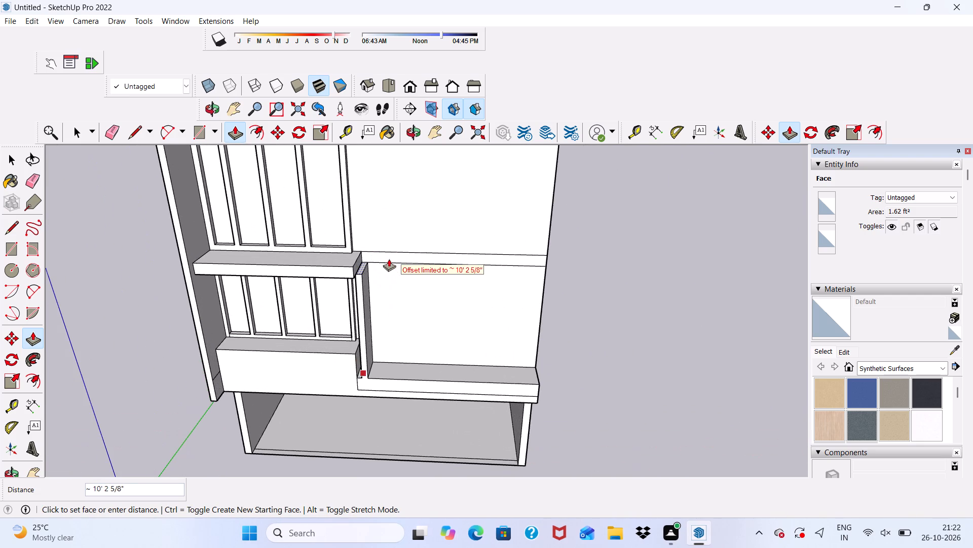
scroll(388, 255, up, 8)
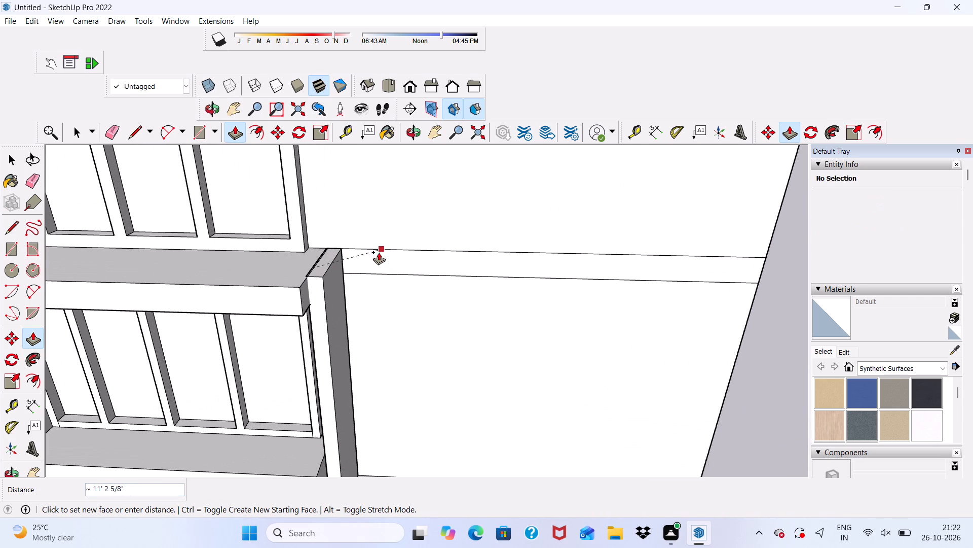
scroll(359, 252, up, 6)
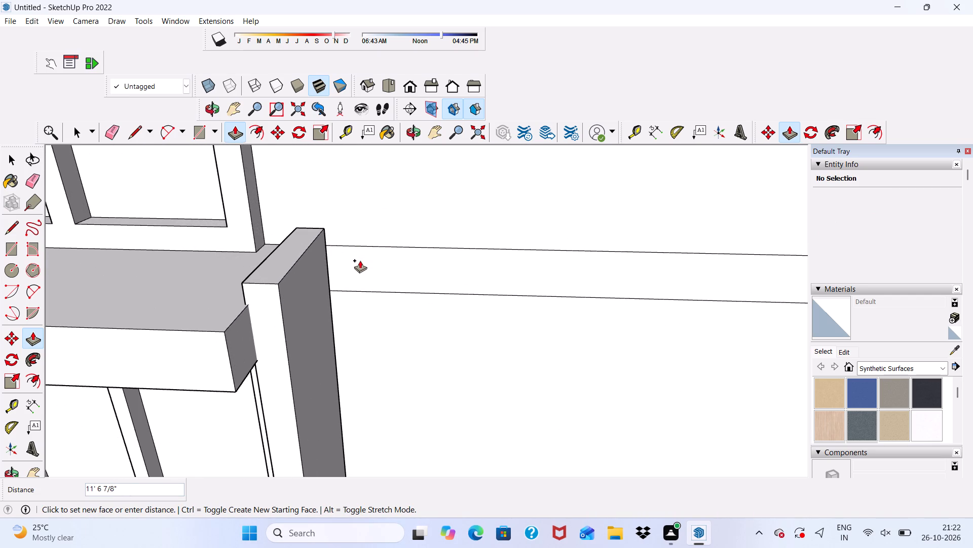
scroll(362, 267, down, 5)
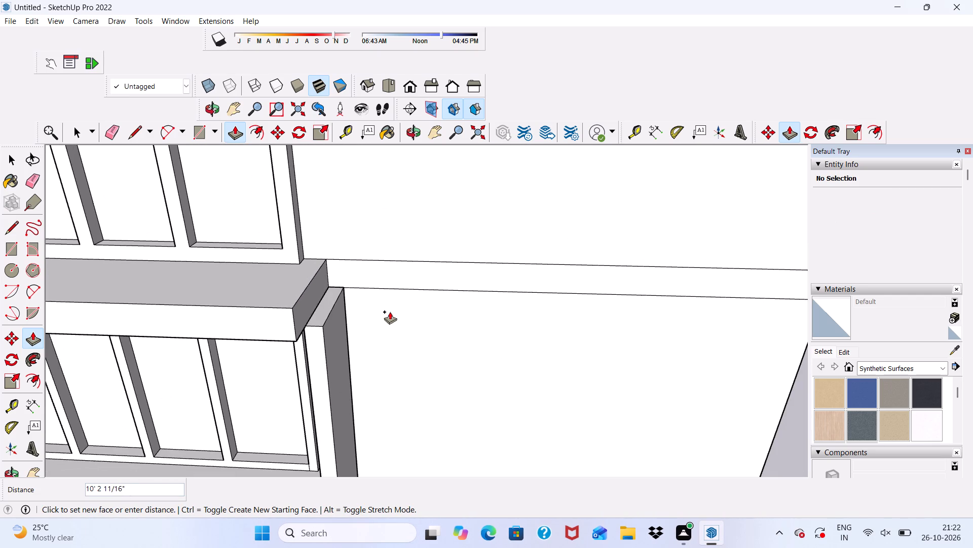
click(392, 319)
scroll(391, 315, down, 3)
middle_drag(391, 315, 483, 263)
key(space)
Pull the tall post's face on the lowered-ledge side outward 9 3/8".
middle_drag(387, 349, 219, 333)
scroll(339, 290, down, 5)
scroll(406, 355, down, 5)
middle_drag(414, 389, 301, 387)
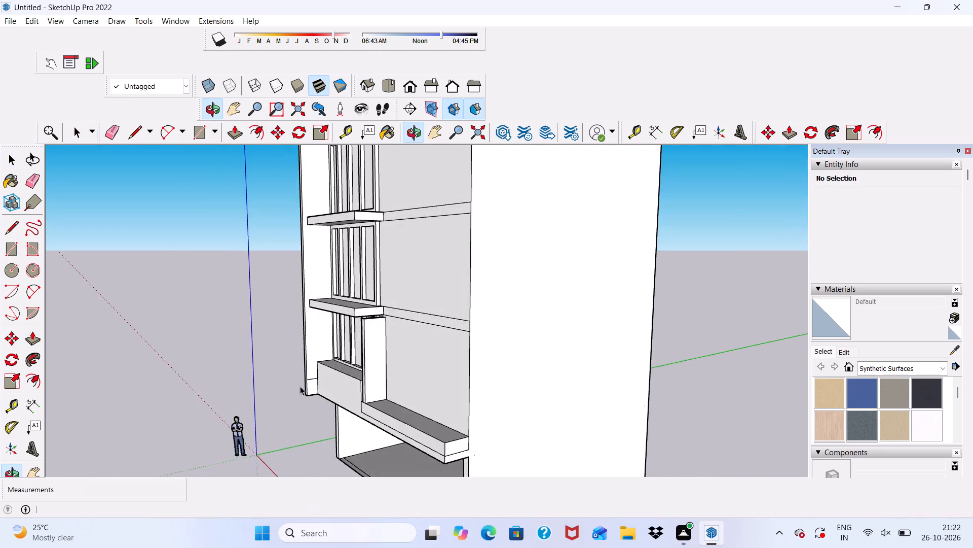
scroll(336, 368, up, 7)
scroll(393, 306, down, 6)
scroll(411, 350, up, 6)
click(406, 346)
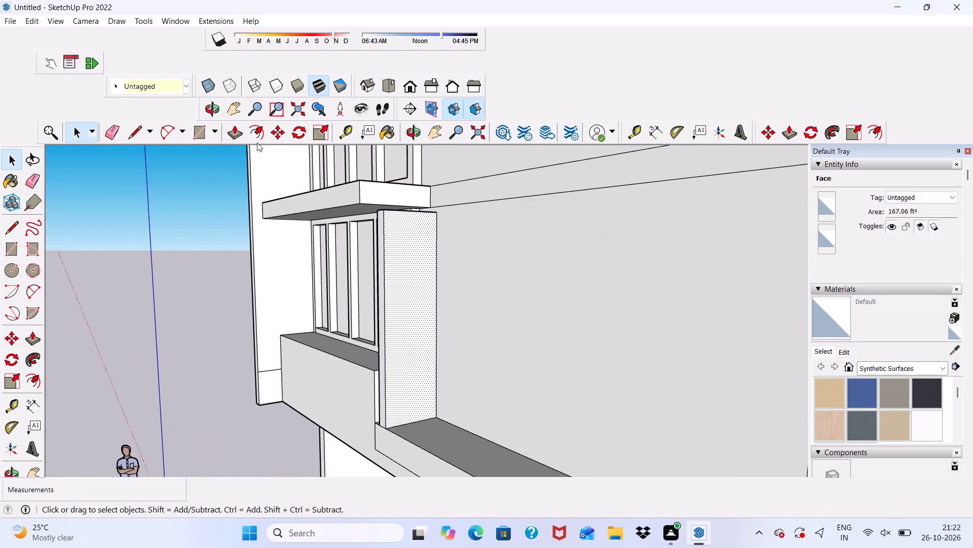
click(237, 129)
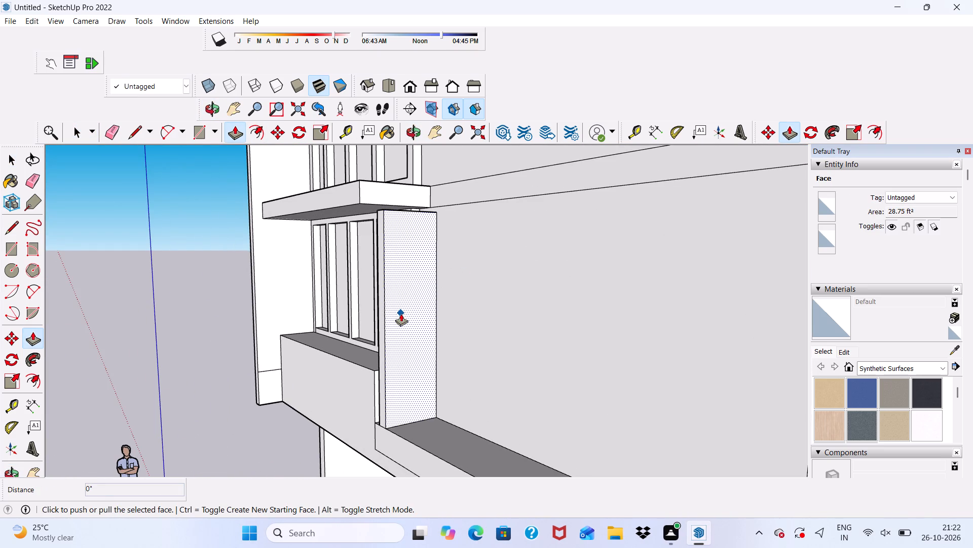
click(401, 314)
click(409, 322)
scroll(373, 290, down, 5)
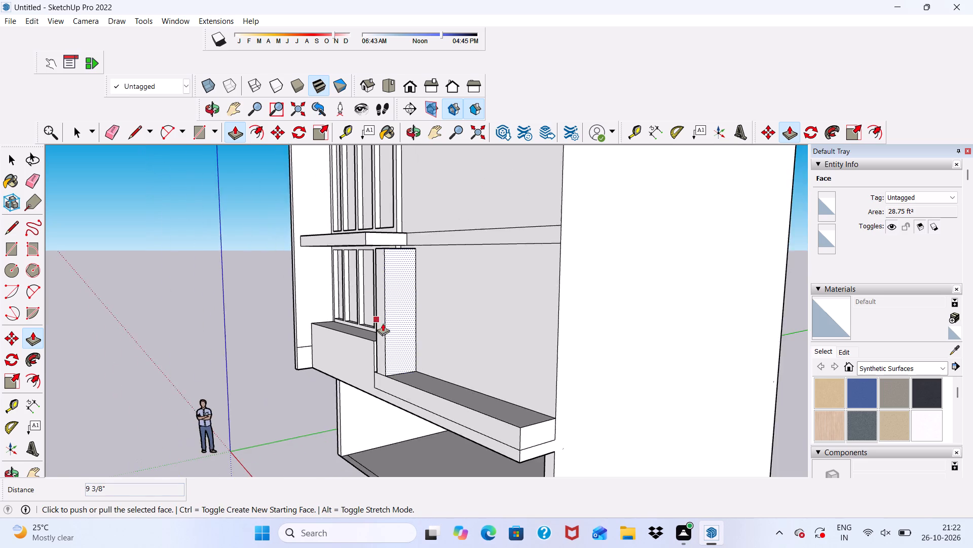
middle_drag(383, 323, 661, 312)
key(space)
Push the tall post's window-side face inward 5 1/2".
scroll(661, 312, up, 4)
scroll(402, 319, up, 4)
click(397, 318)
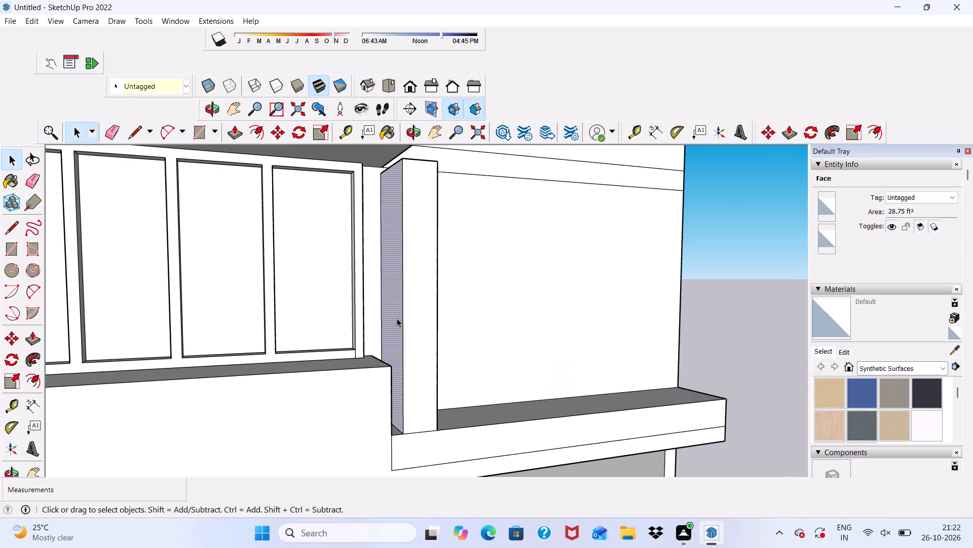
click(229, 127)
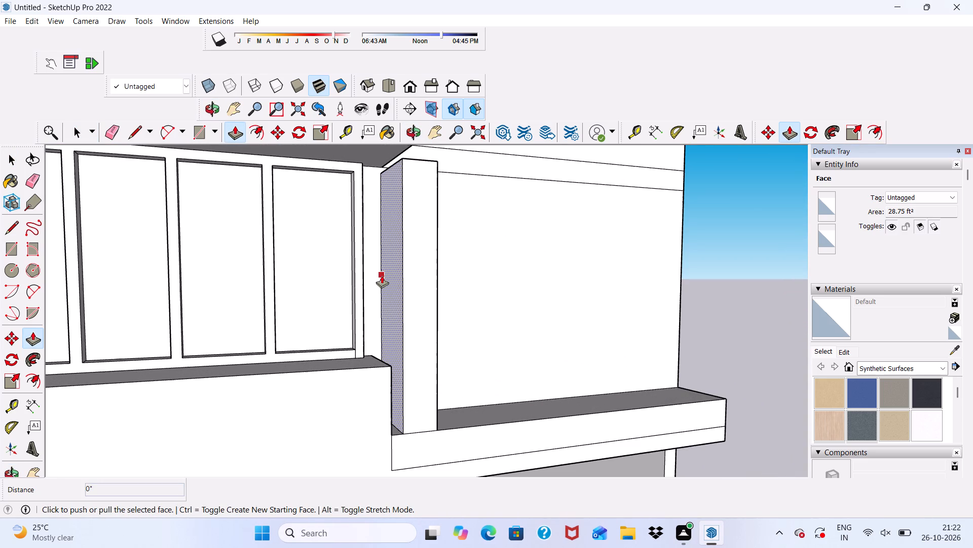
click(394, 288)
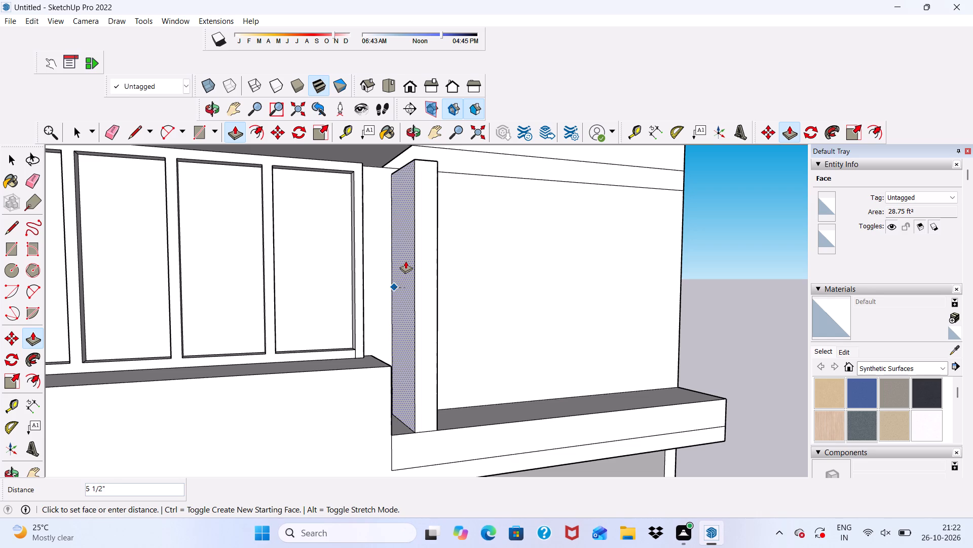
click(405, 261)
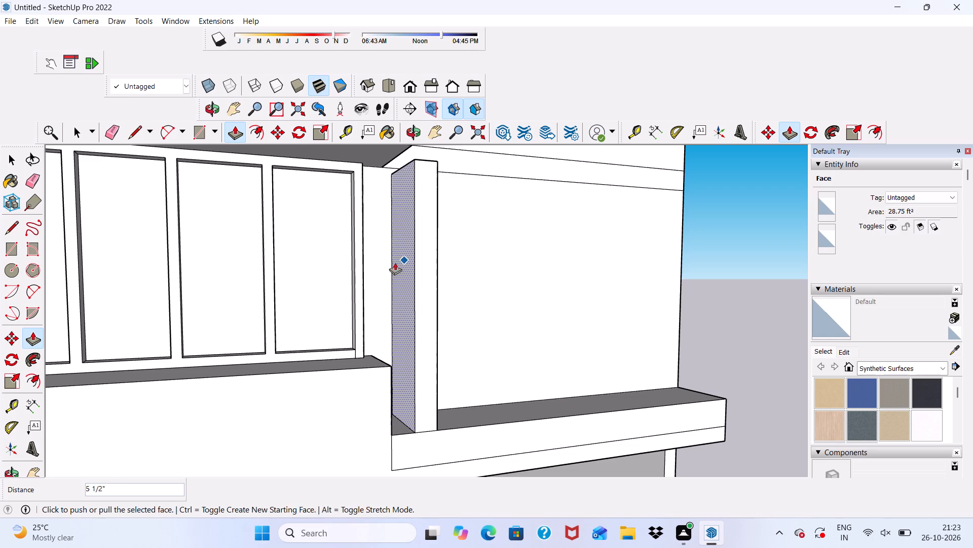
scroll(394, 263, down, 3)
middle_drag(394, 284, 398, 307)
scroll(398, 308, up, 4)
scroll(395, 288, down, 1)
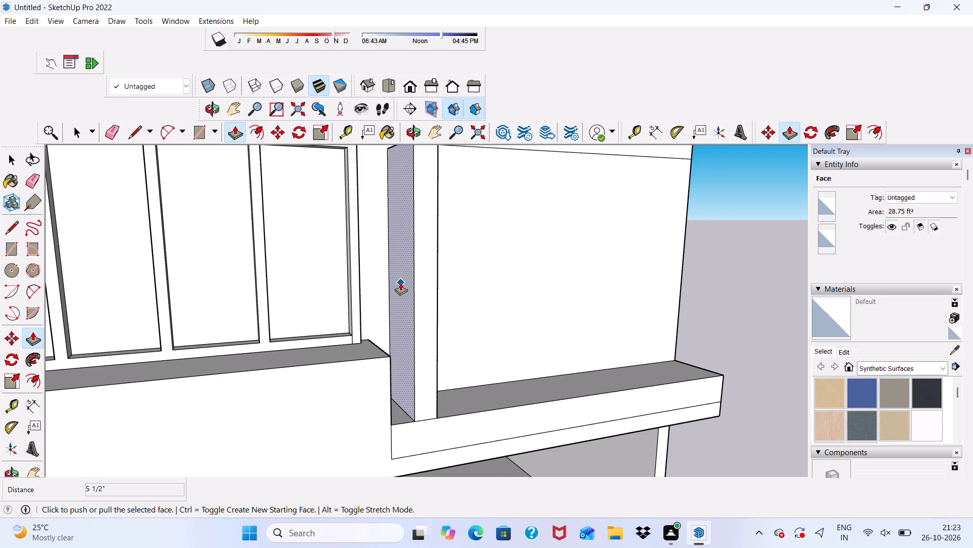
Push the tall post's window-side face in by about another 1".
click(401, 281)
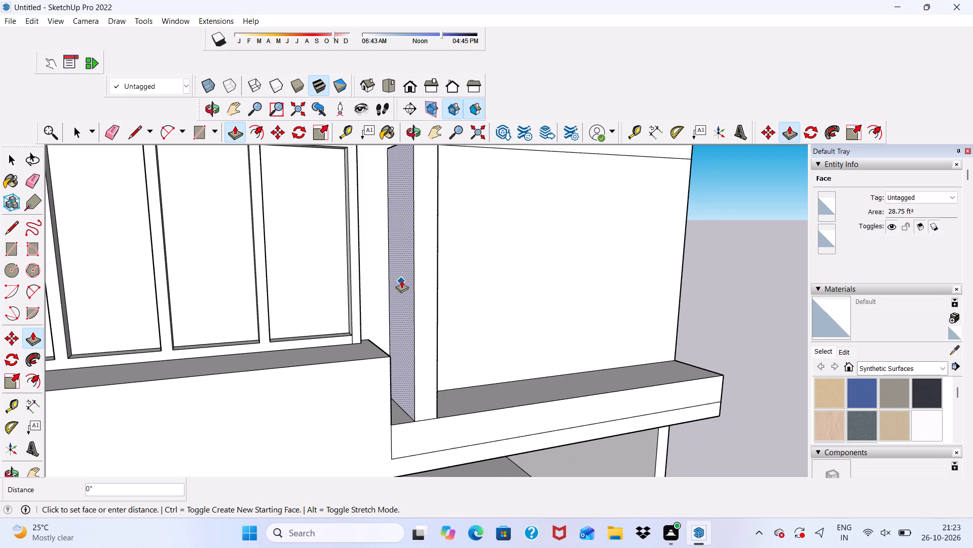
click(401, 280)
scroll(393, 248, down, 6)
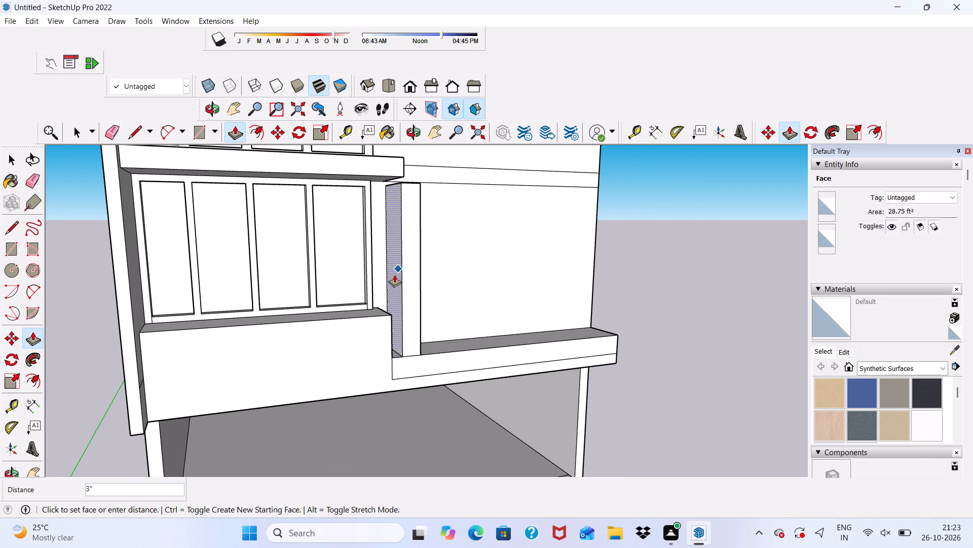
scroll(406, 272, up, 4)
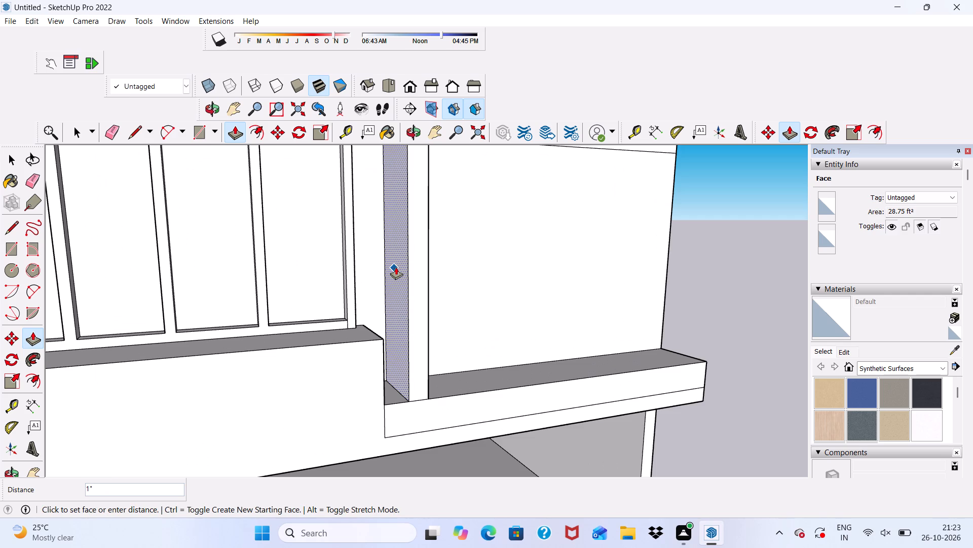
click(396, 267)
Raise the tall post's top about 1' 3" to the upper line of the wall band beside the ledge.
scroll(396, 267, down, 4)
middle_drag(396, 279, 308, 336)
scroll(400, 177, up, 5)
key(space)
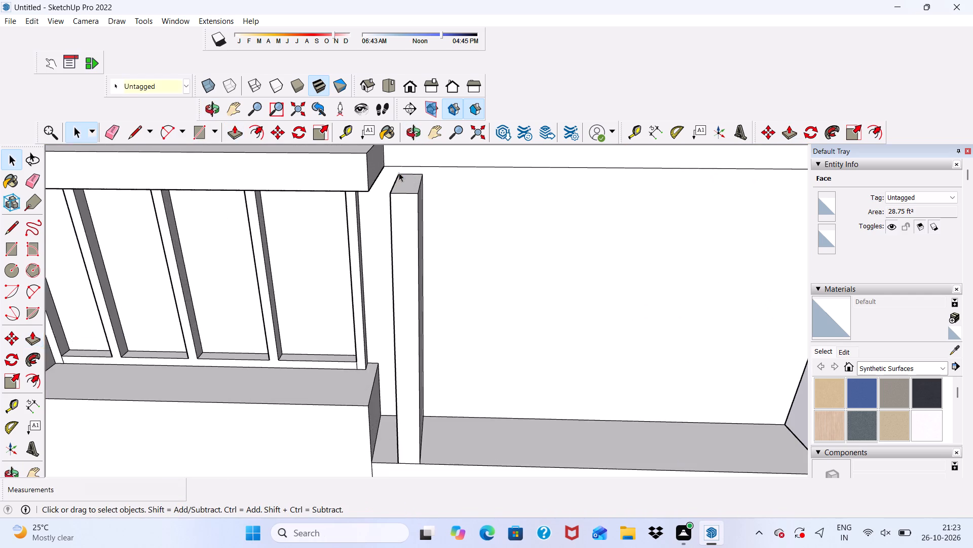
scroll(399, 173, up, 3)
click(400, 188)
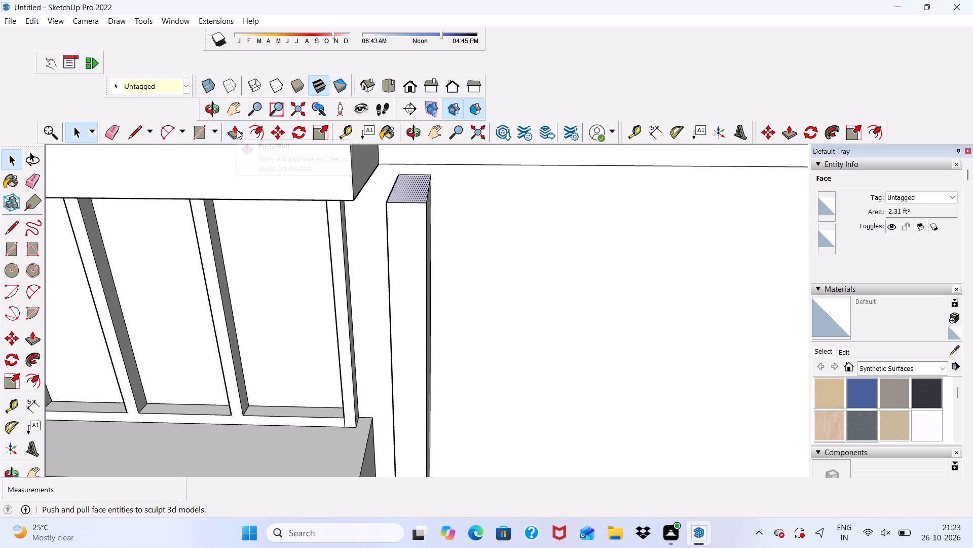
click(237, 130)
click(402, 191)
scroll(393, 144, down, 7)
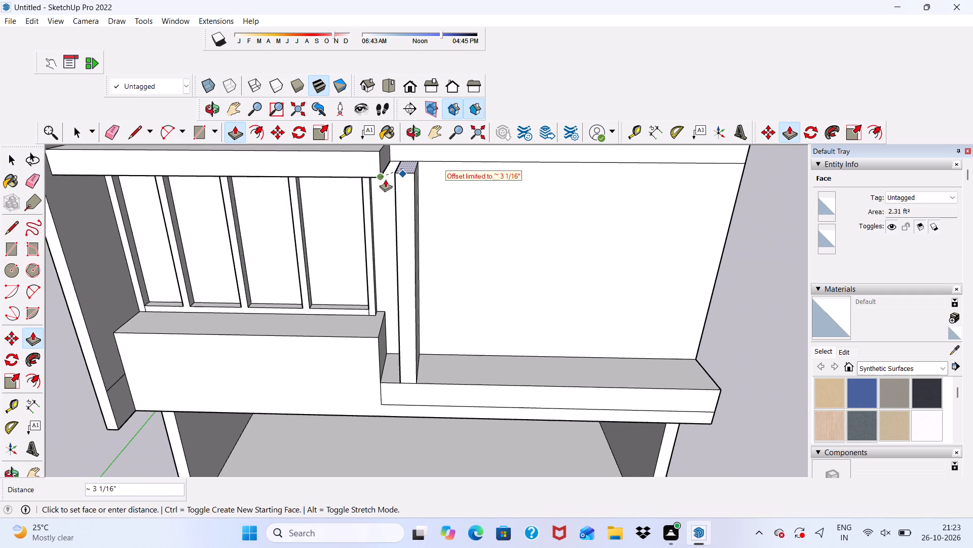
scroll(385, 179, down, 10)
scroll(407, 147, up, 9)
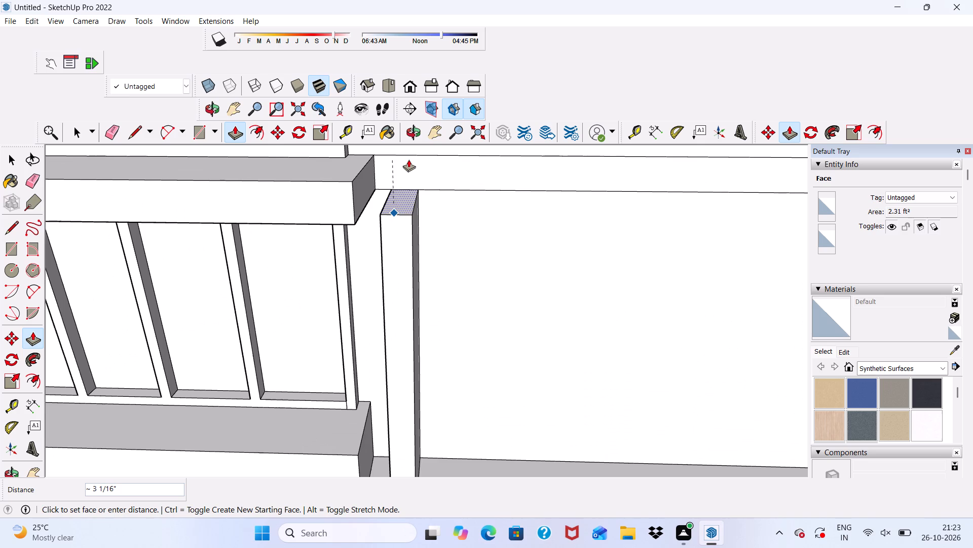
click(441, 159)
scroll(424, 167, down, 5)
middle_drag(424, 197, 430, 154)
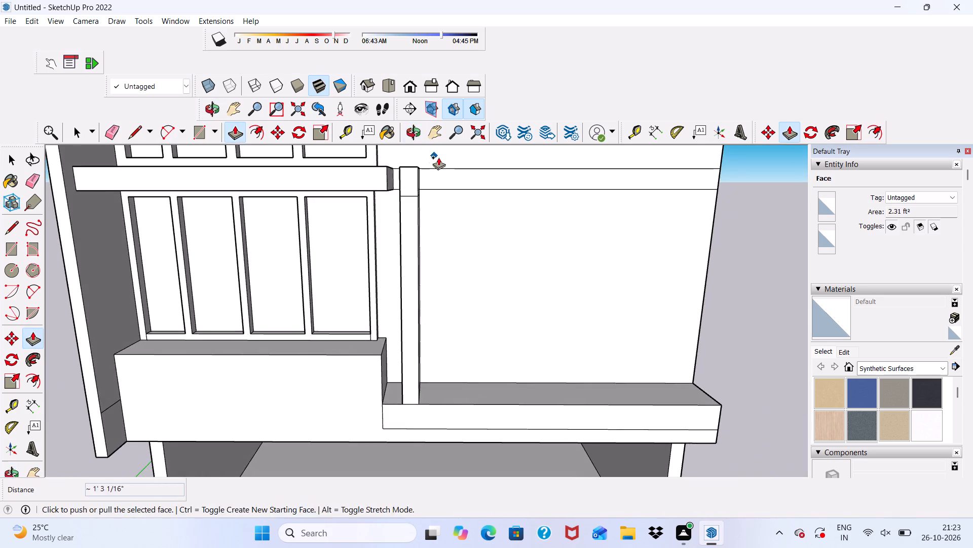
key(space)
Erase the leftover seam edges across the front and outer side of the tall post near its top.
scroll(439, 161, down, 2)
middle_drag(442, 200, 345, 194)
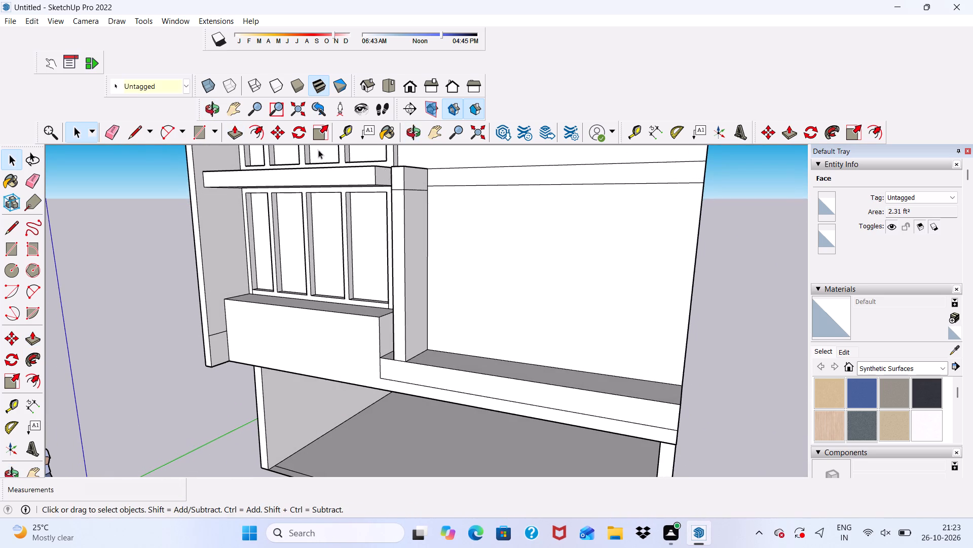
click(114, 134)
scroll(384, 211, up, 4)
scroll(419, 173, up, 3)
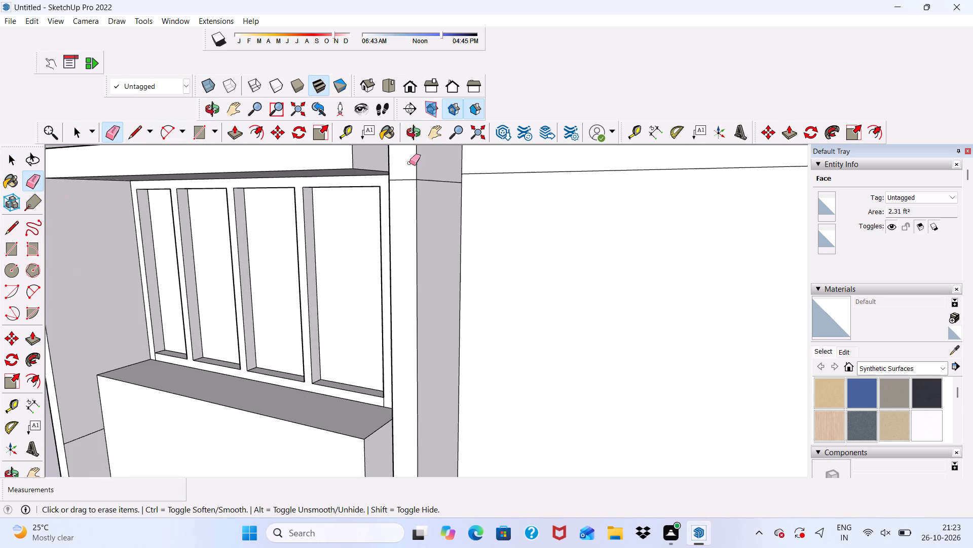
drag(403, 176, 404, 186)
drag(446, 178, 444, 194)
Examine the raised post from several angles, checking how it meets the upper and lower ledges.
scroll(444, 194, down, 3)
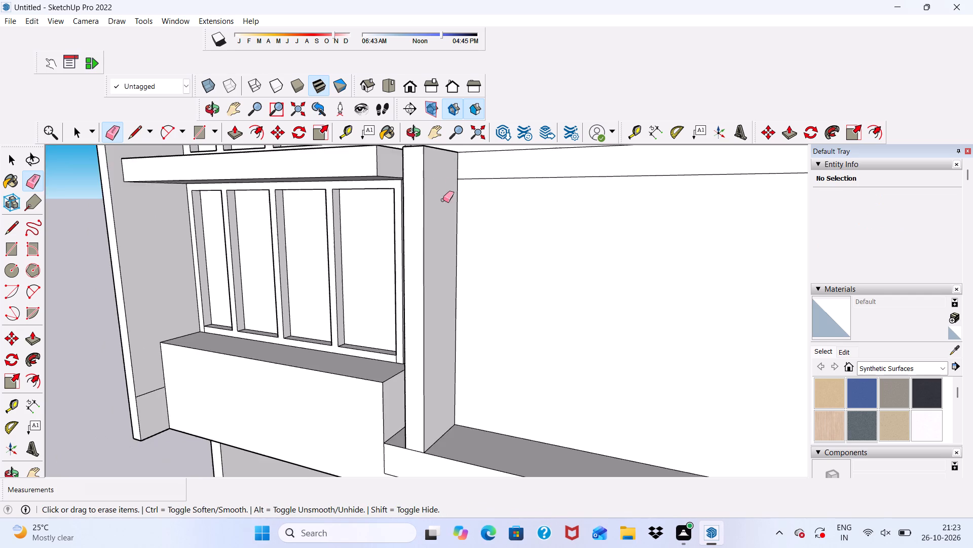
middle_drag(443, 200, 609, 188)
scroll(430, 198, up, 5)
scroll(441, 199, down, 4)
middle_drag(473, 217, 477, 227)
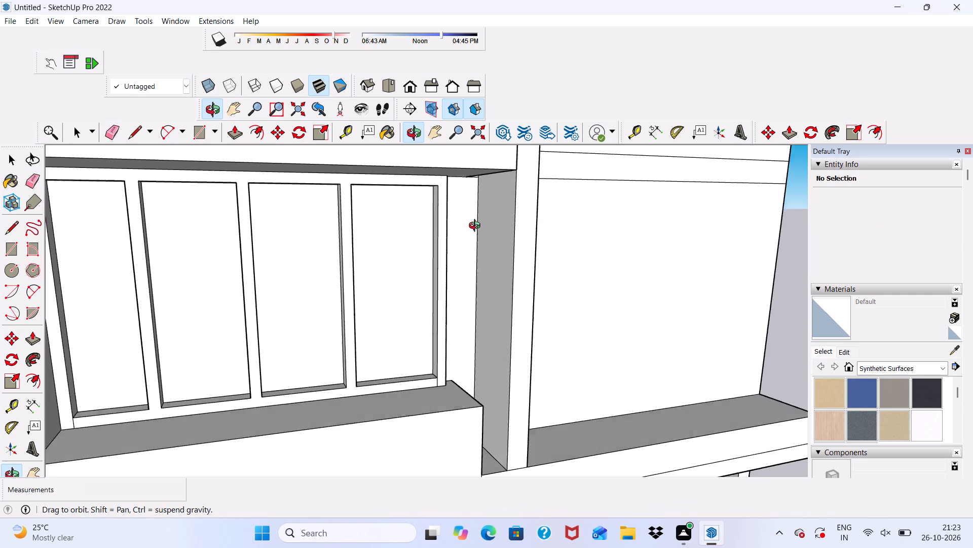
middle_drag(477, 227, 511, 229)
scroll(465, 206, down, 5)
middle_drag(477, 257, 405, 191)
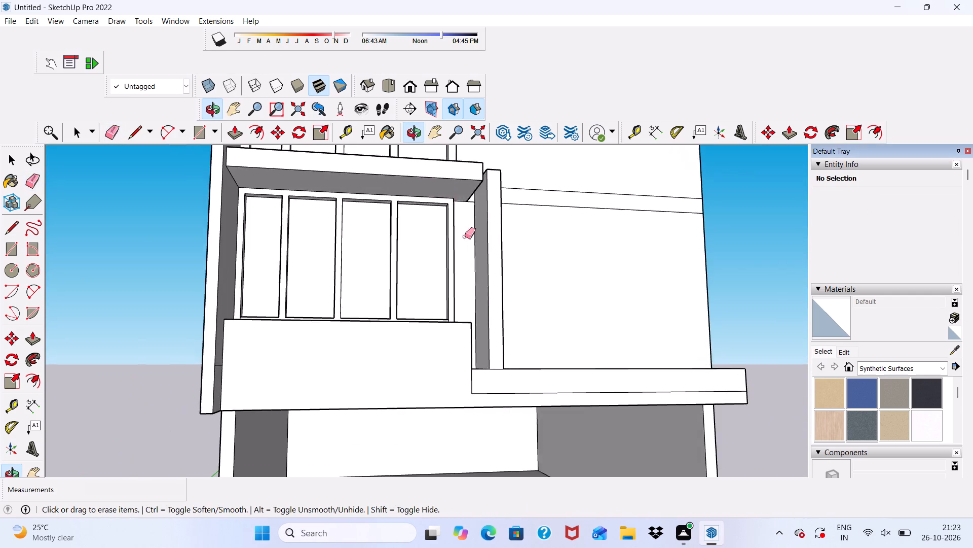
scroll(471, 247, down, 5)
middle_drag(551, 330, 461, 391)
scroll(455, 358, up, 8)
scroll(468, 338, down, 4)
middle_drag(468, 338, 439, 395)
scroll(429, 374, up, 1)
scroll(420, 344, down, 5)
middle_drag(427, 388, 424, 312)
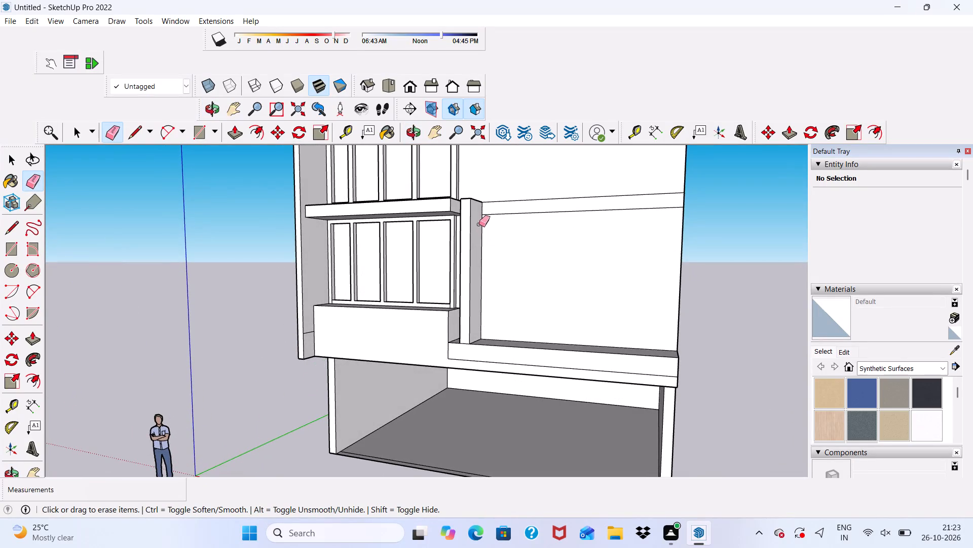
Draw a rectangle about 2' 11" by 1' at the top of the post's outer side face, matching the wall band.
scroll(472, 208, up, 4)
key(space)
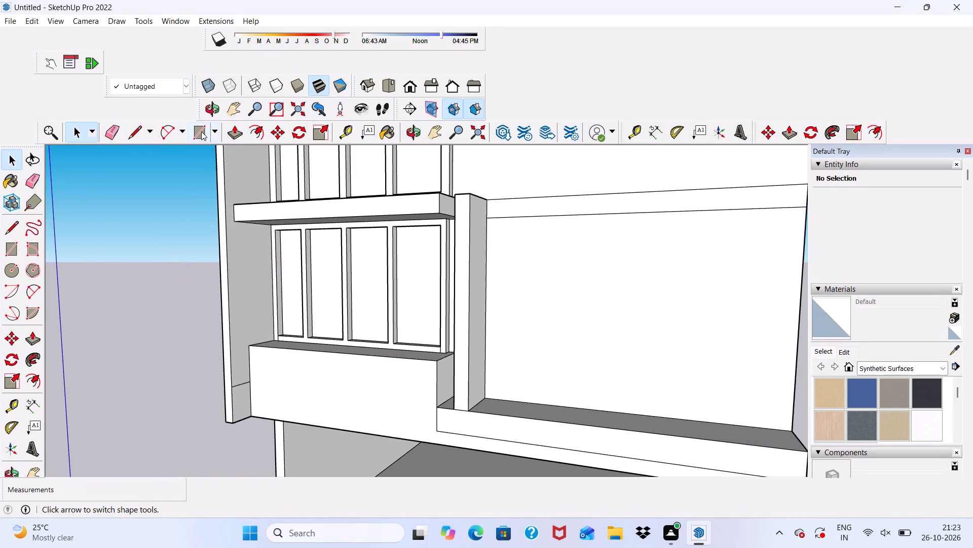
click(201, 131)
scroll(424, 178, up, 3)
scroll(523, 203, up, 2)
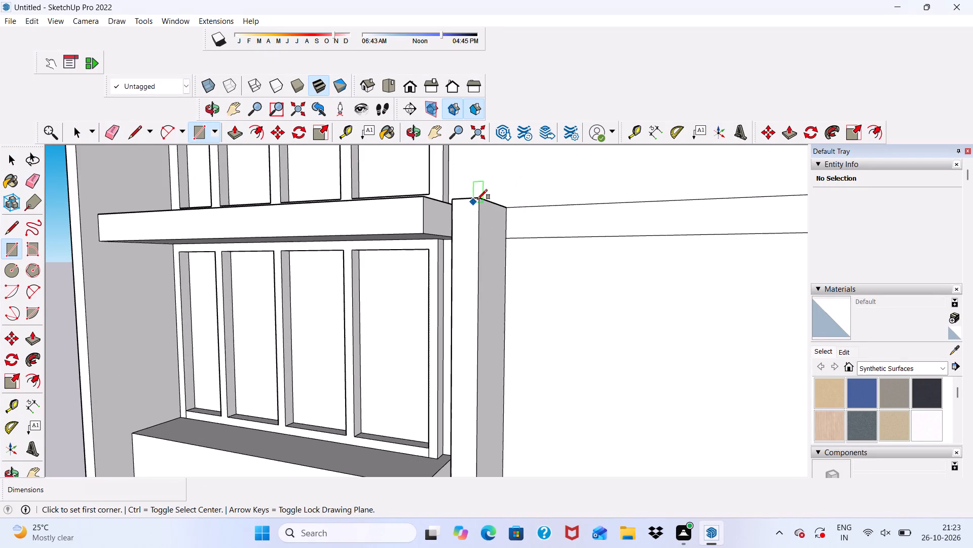
click(480, 196)
scroll(514, 250, up, 3)
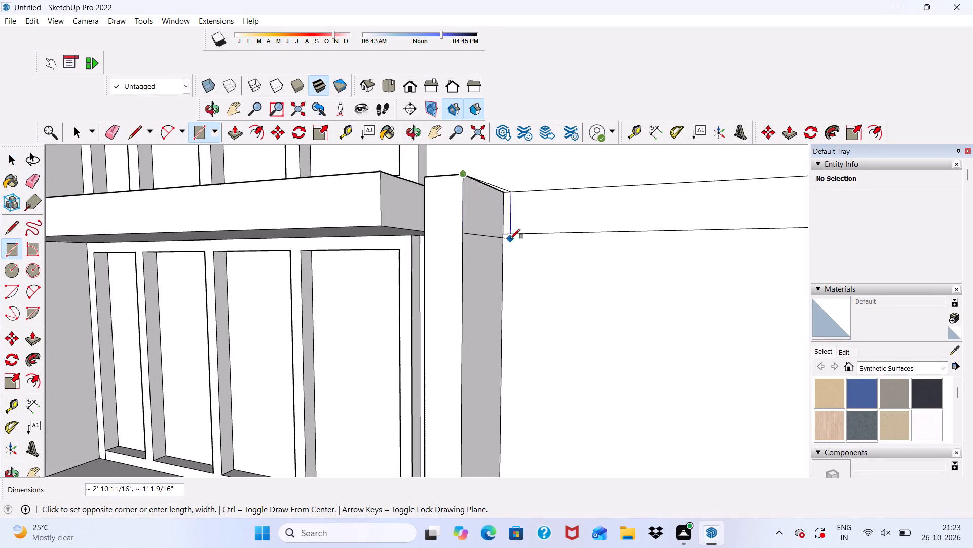
click(509, 236)
Pull the new rectangle on the post's side along the wall band to the building's far edge as an upper ledge.
key(space)
click(482, 201)
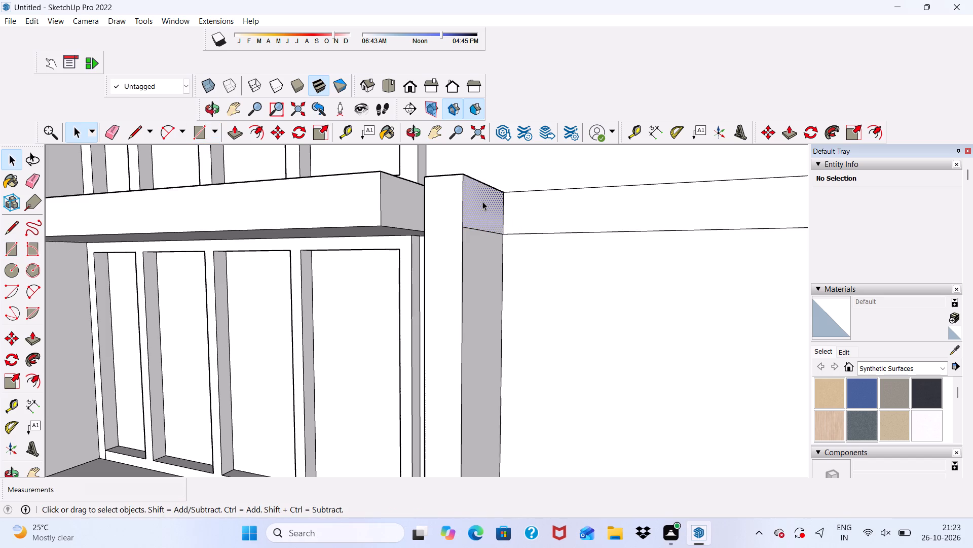
click(235, 133)
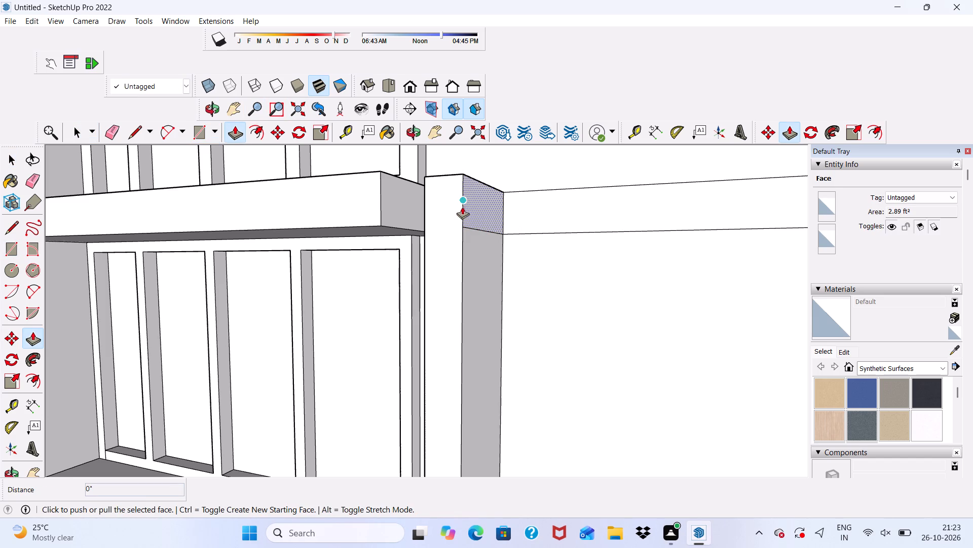
click(464, 205)
scroll(529, 192, down, 9)
scroll(477, 186, down, 7)
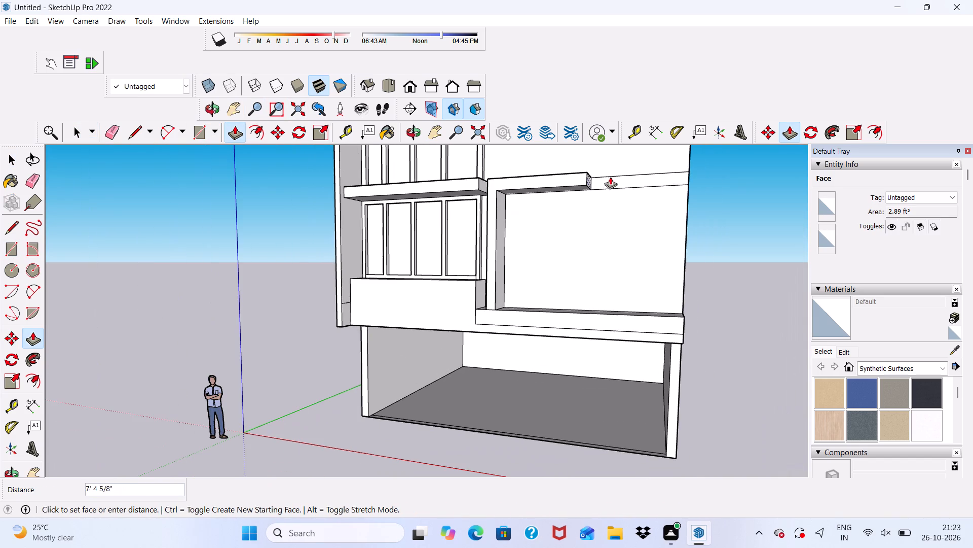
scroll(696, 181, up, 4)
click(687, 189)
scroll(674, 191, down, 5)
middle_drag(618, 223, 643, 246)
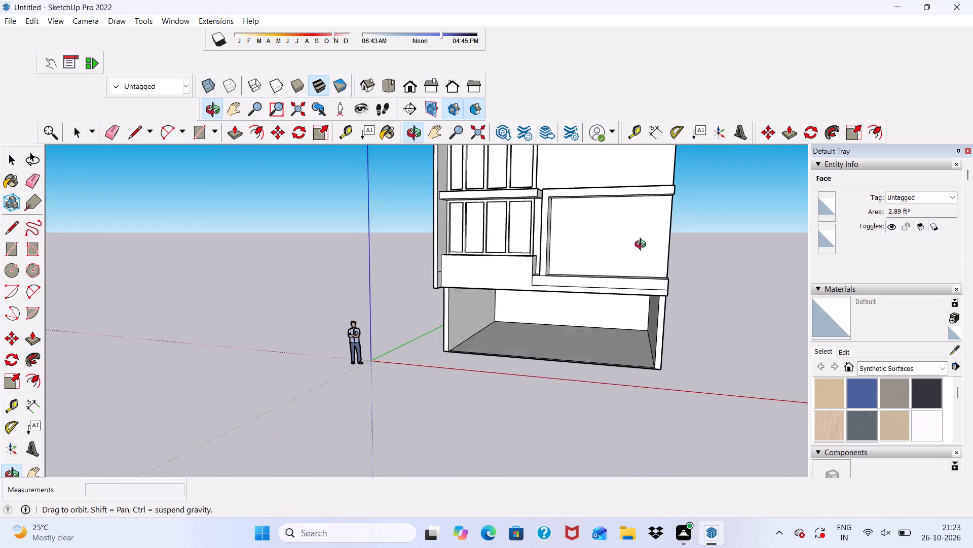
middle_drag(643, 246, 700, 282)
key(space)
Examine the building front from several angles, checking the new upper ledge against the lowered ledge.
scroll(660, 270, up, 4)
scroll(655, 266, down, 3)
middle_click(655, 266)
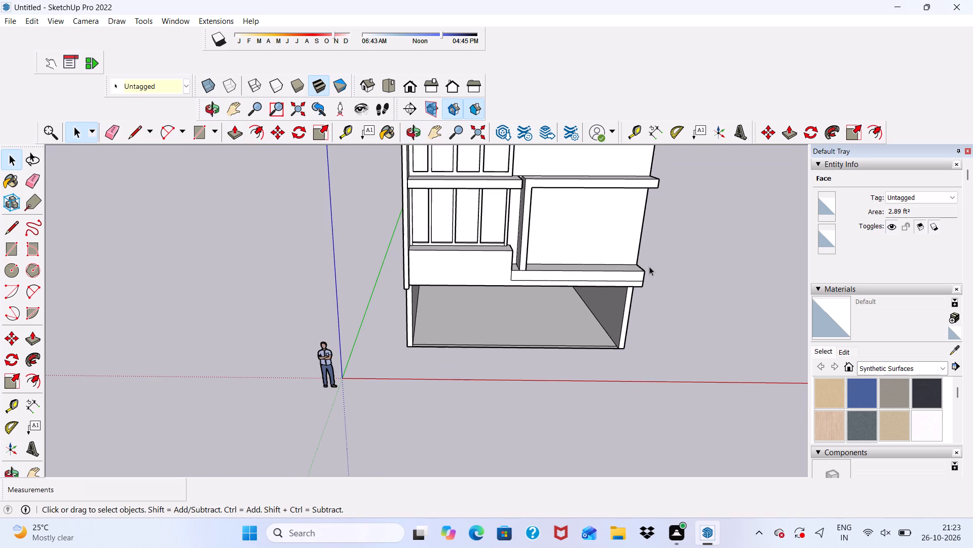
scroll(606, 276, down, 4)
middle_drag(606, 276, 585, 253)
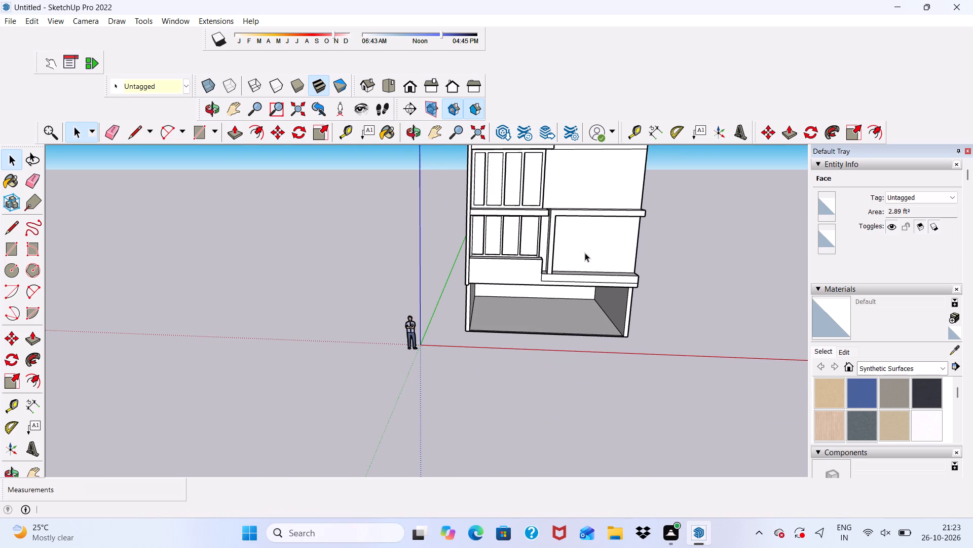
middle_drag(595, 279, 589, 218)
scroll(589, 218, up, 5)
scroll(589, 218, down, 4)
middle_drag(588, 225, 597, 259)
scroll(659, 280, down, 1)
scroll(664, 277, up, 6)
scroll(613, 265, down, 5)
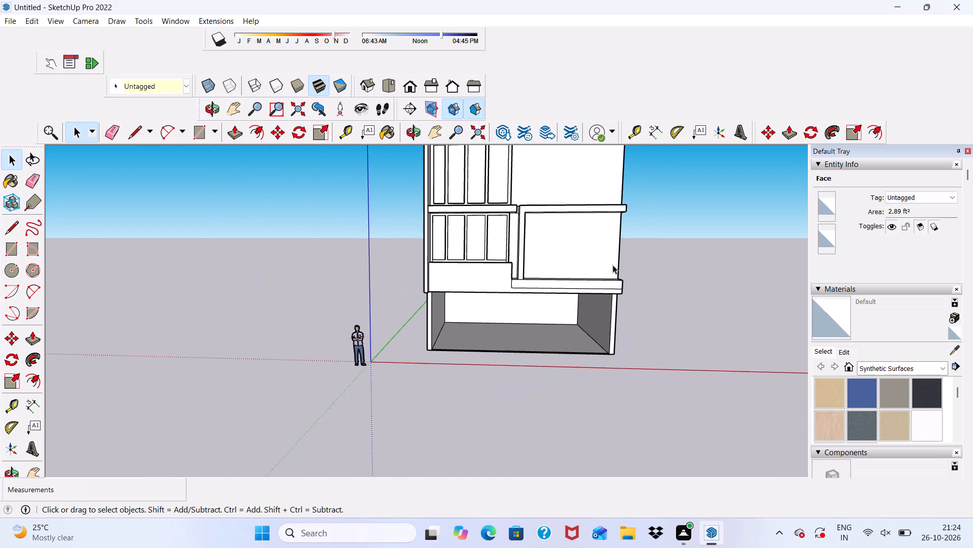
middle_drag(613, 265, 593, 321)
Draw a full-depth rectangle about 2' 10 5/8" by 1' 9/16" on the far outer end of the lowered ledge.
scroll(604, 276, up, 5)
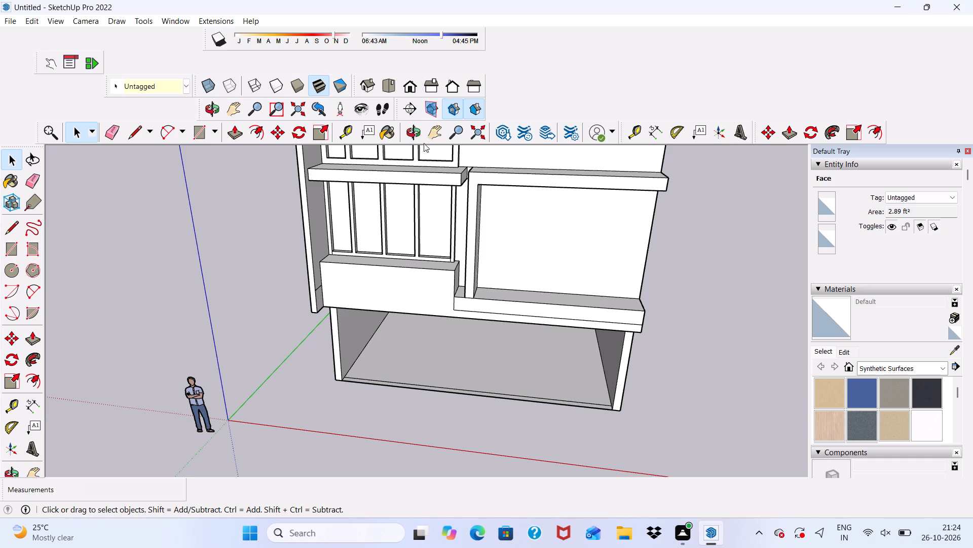
click(201, 137)
scroll(658, 312, up, 8)
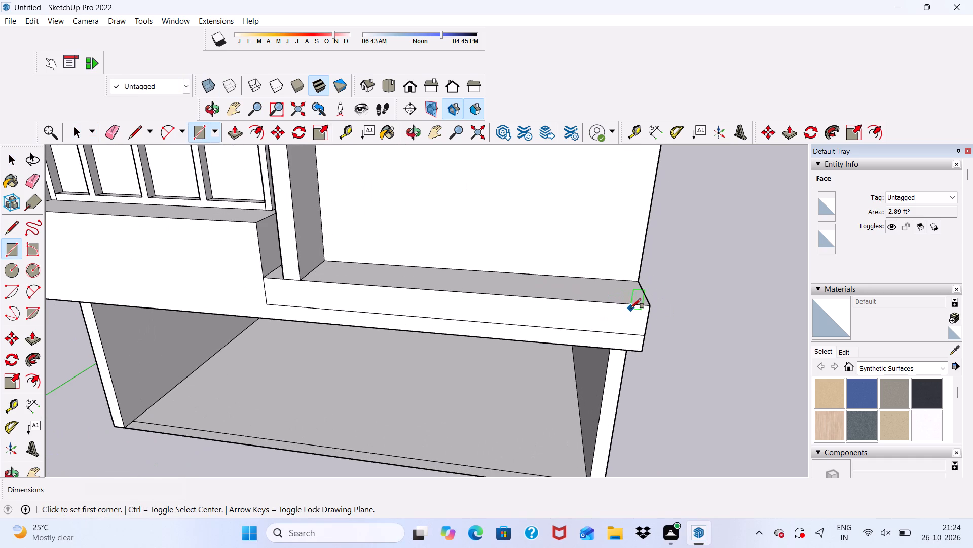
click(649, 307)
scroll(618, 288, up, 4)
scroll(614, 282, down, 1)
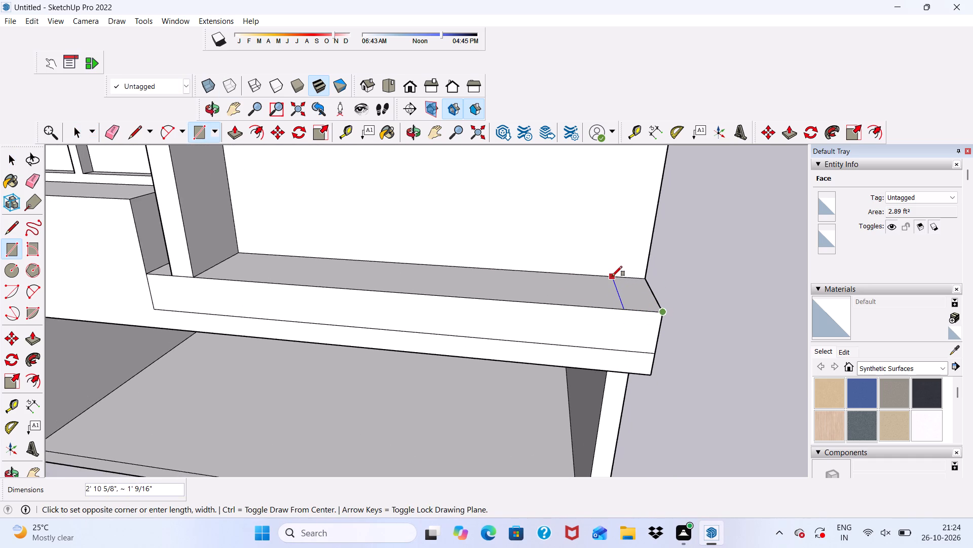
click(612, 276)
Pull the end rectangle up about 10' 2 5/8" into a post reaching the underside of the upper ledge.
click(228, 128)
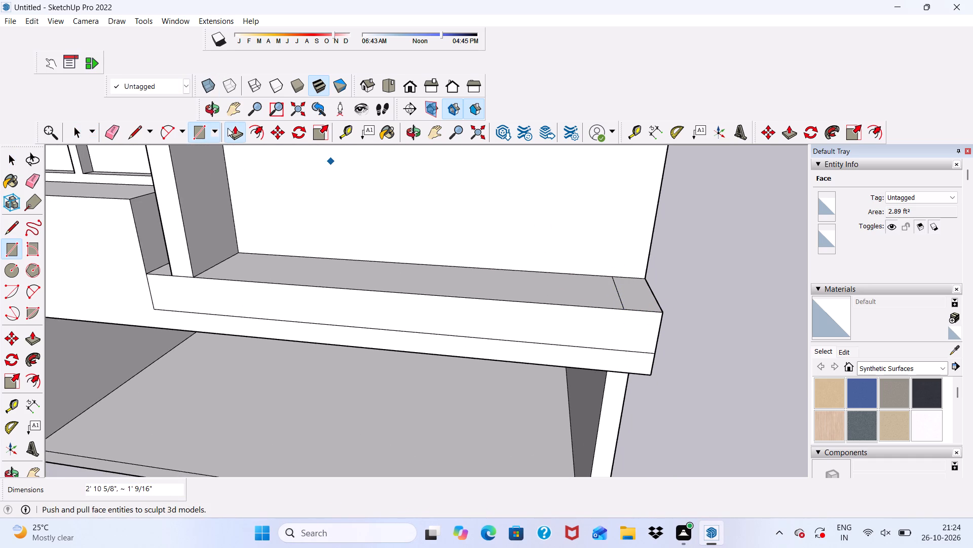
key(space)
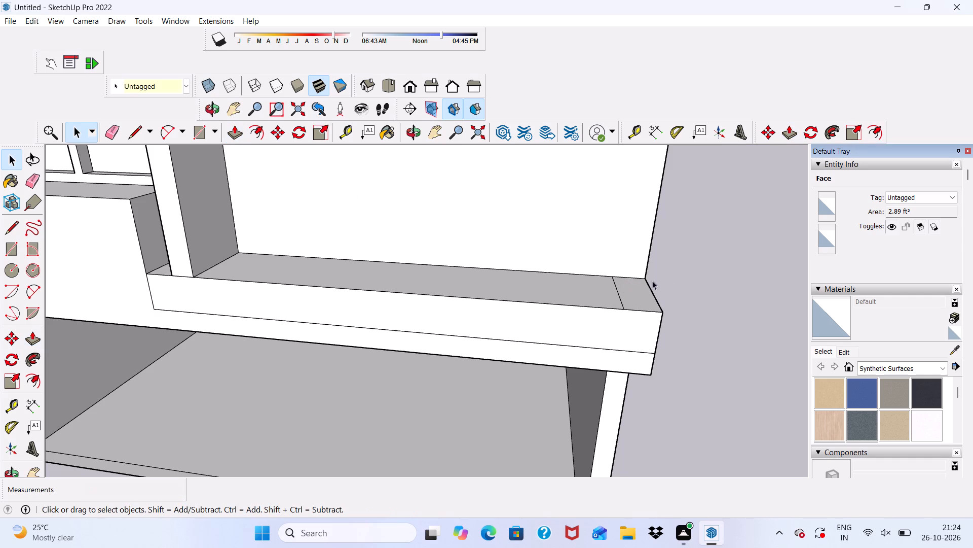
click(686, 281)
scroll(634, 292, up, 1)
click(634, 292)
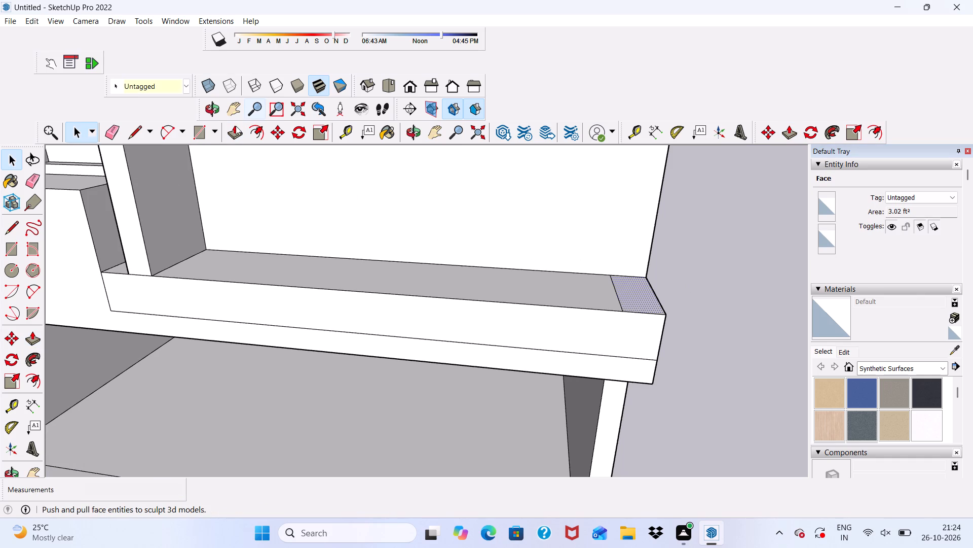
click(236, 126)
click(638, 297)
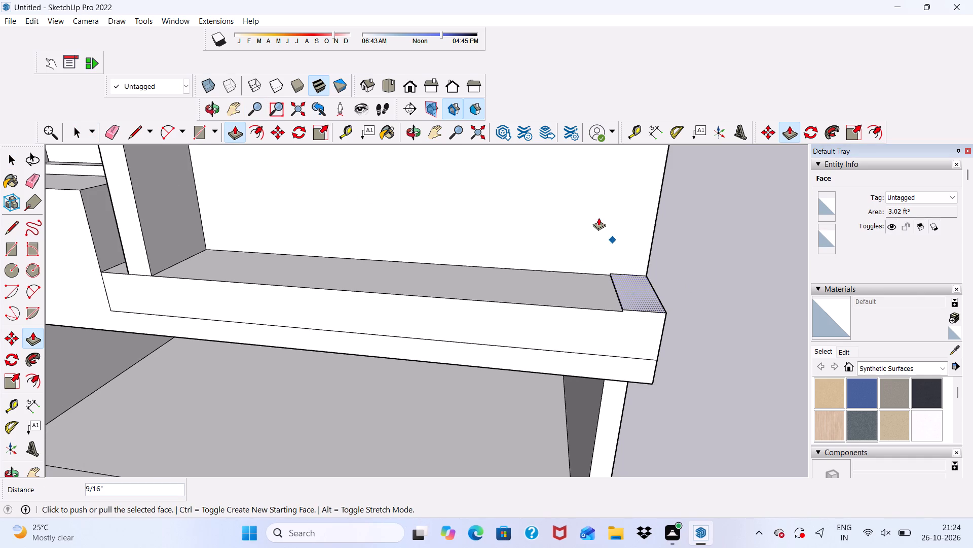
scroll(593, 211, down, 4)
key(ctrl+z)
scroll(628, 262, up, 2)
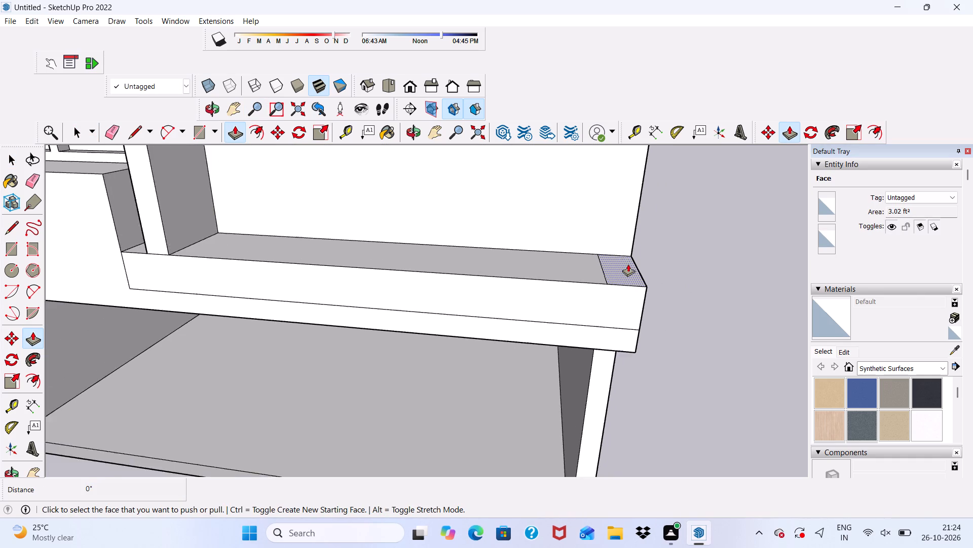
scroll(628, 264, up, 2)
click(623, 270)
scroll(596, 211, down, 17)
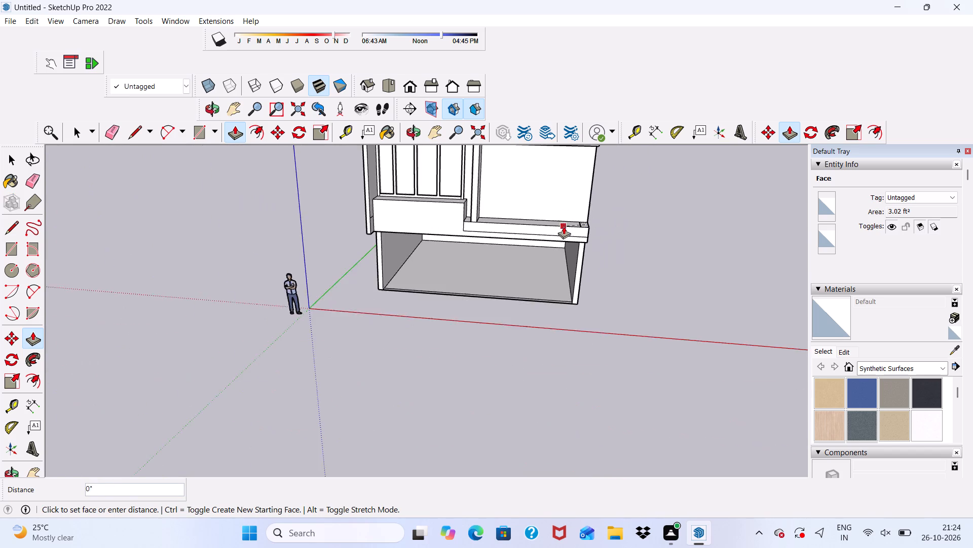
scroll(564, 226, down, 6)
scroll(562, 191, up, 14)
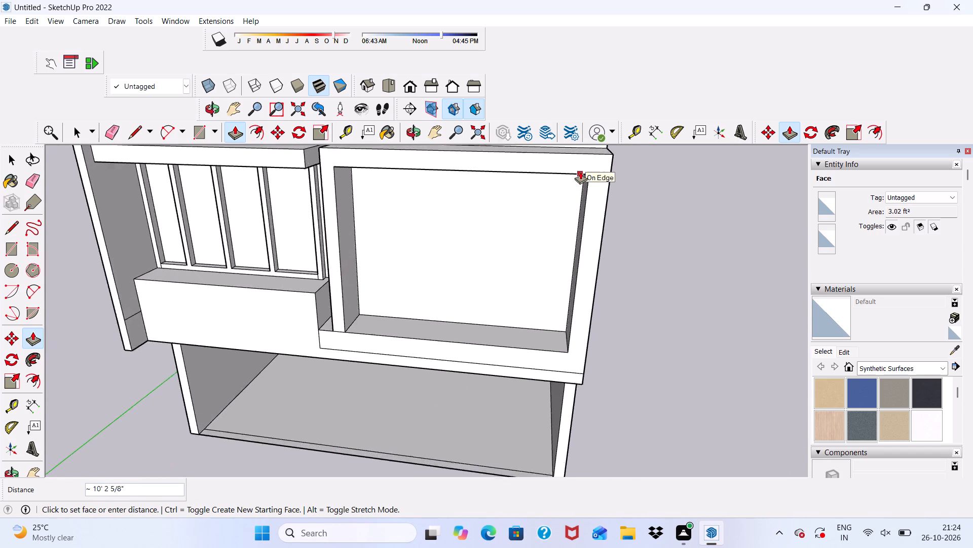
scroll(580, 172, up, 9)
click(550, 179)
scroll(548, 180, down, 4)
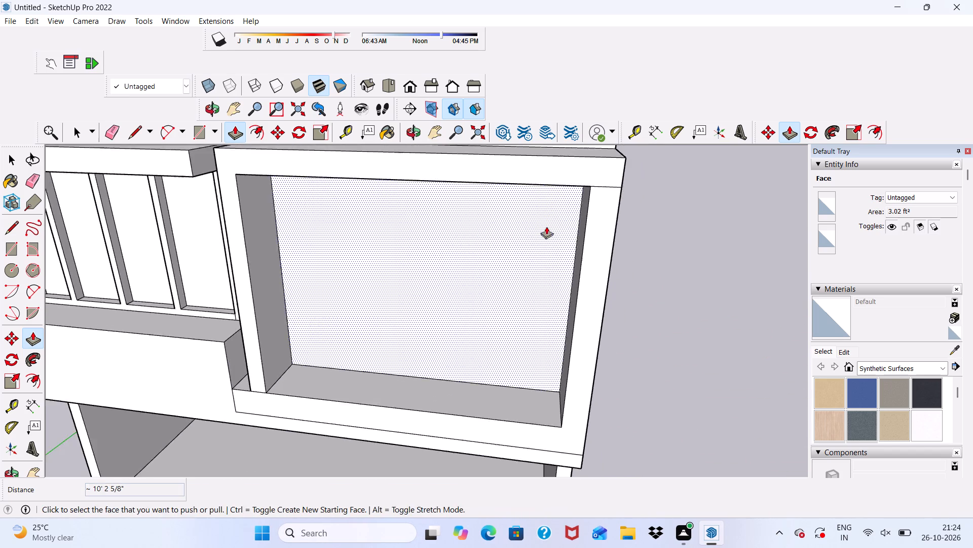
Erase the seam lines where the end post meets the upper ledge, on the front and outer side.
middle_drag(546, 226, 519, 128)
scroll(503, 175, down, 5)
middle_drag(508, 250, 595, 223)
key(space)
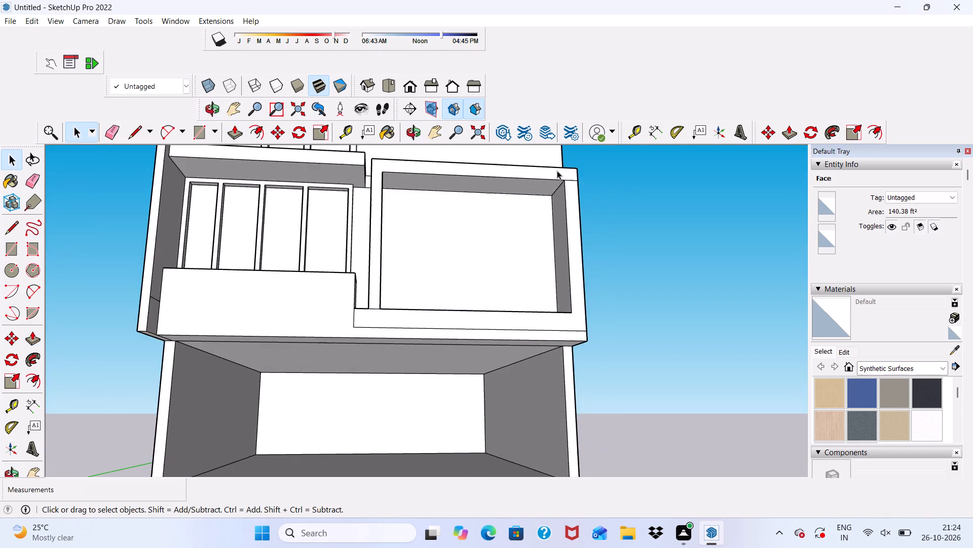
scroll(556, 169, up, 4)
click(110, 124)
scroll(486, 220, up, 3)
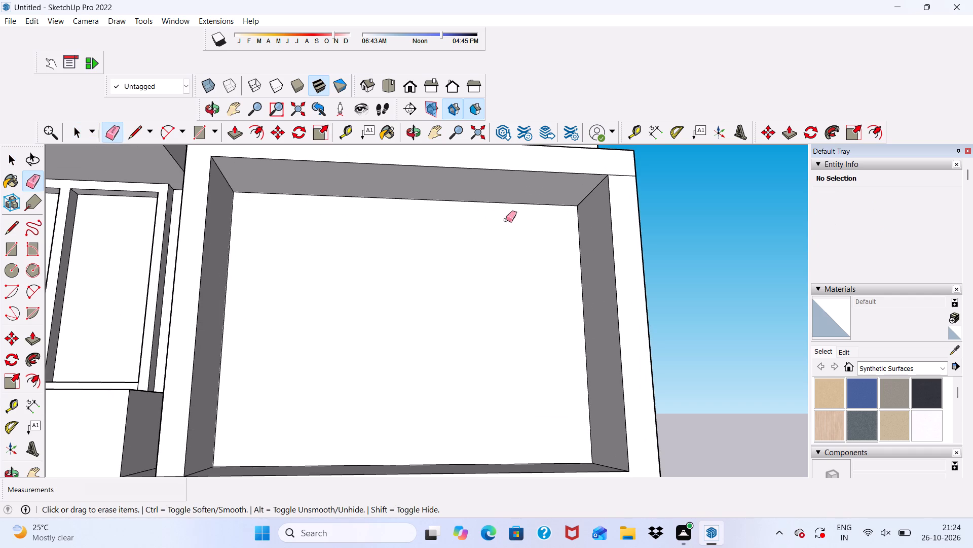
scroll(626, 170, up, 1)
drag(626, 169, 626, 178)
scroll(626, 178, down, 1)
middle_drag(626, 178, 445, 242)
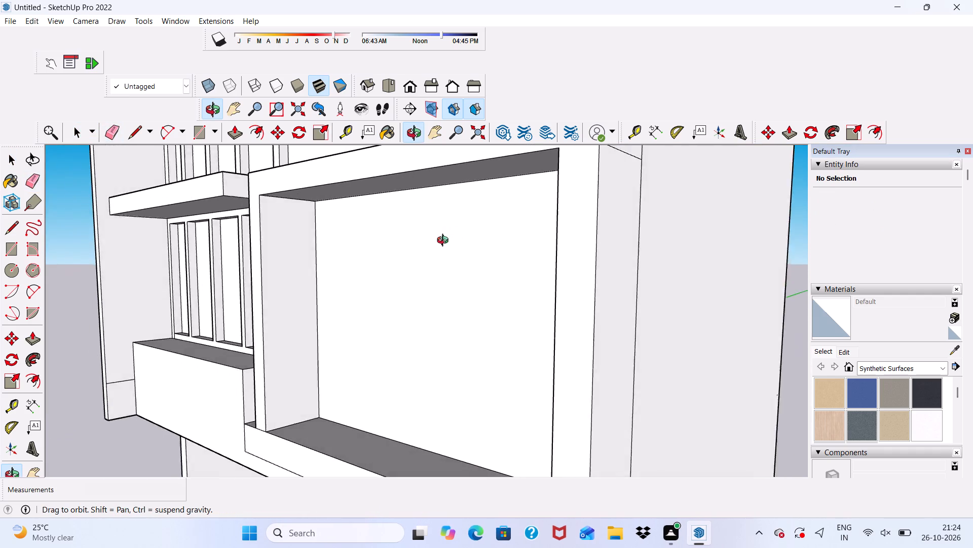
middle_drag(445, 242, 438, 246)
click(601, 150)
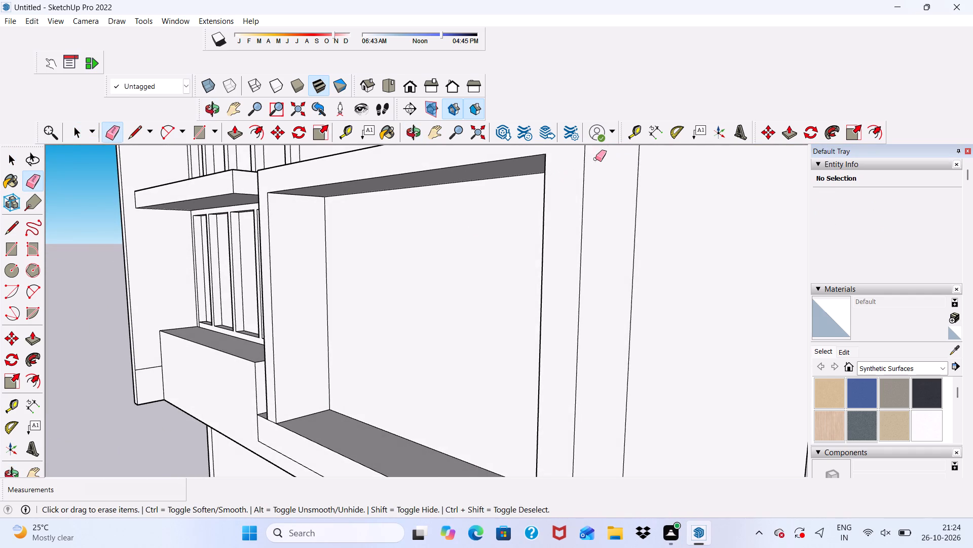
Examine the framed projection and the whole building front from several angles and distances.
scroll(561, 178, down, 11)
middle_drag(588, 222, 677, 201)
scroll(679, 201, up, 1)
scroll(508, 247, down, 3)
key(space)
middle_drag(487, 270, 580, 289)
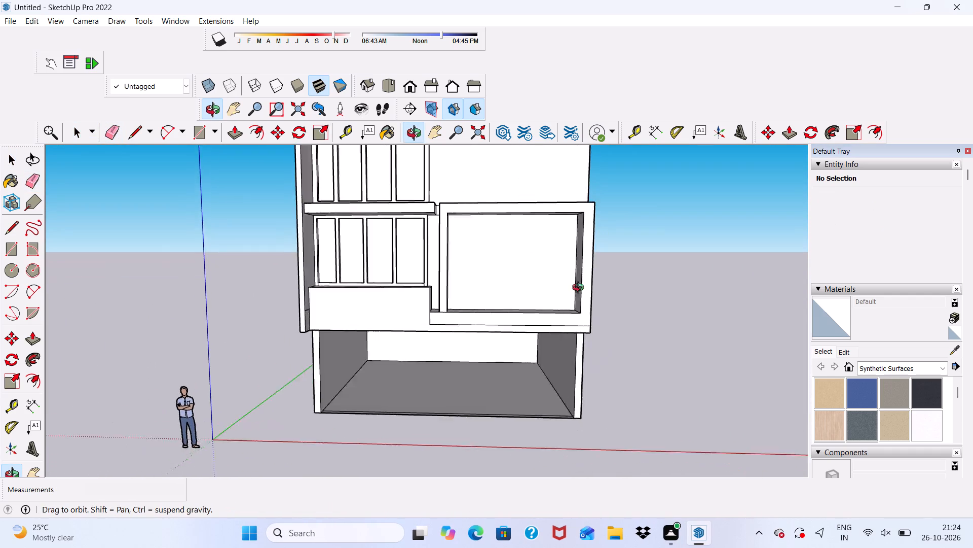
middle_drag(580, 289, 601, 288)
scroll(523, 251, up, 3)
scroll(507, 239, down, 7)
middle_drag(493, 264, 435, 227)
scroll(479, 230, up, 5)
scroll(475, 215, down, 3)
middle_drag(464, 219, 474, 241)
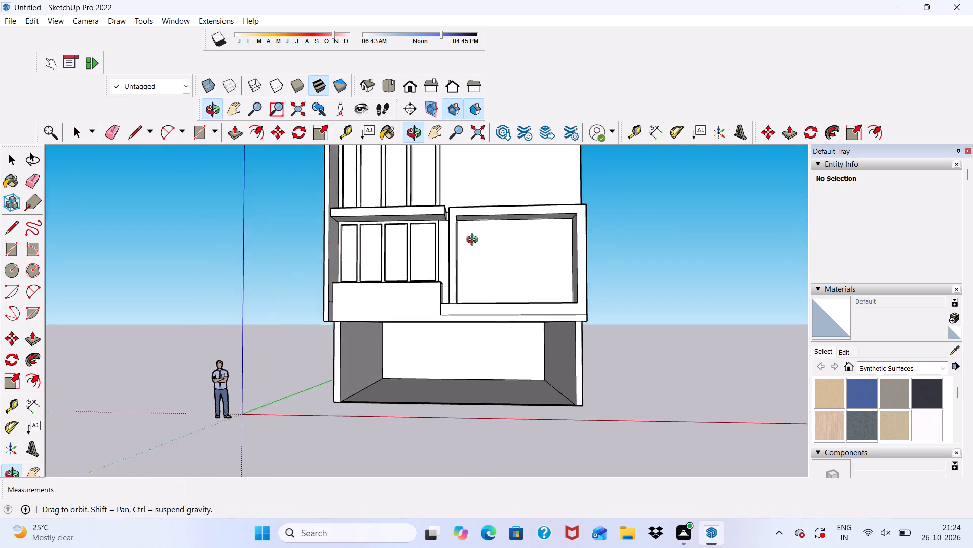
middle_drag(474, 241, 447, 243)
scroll(444, 239, up, 1)
scroll(429, 227, down, 12)
scroll(419, 199, up, 5)
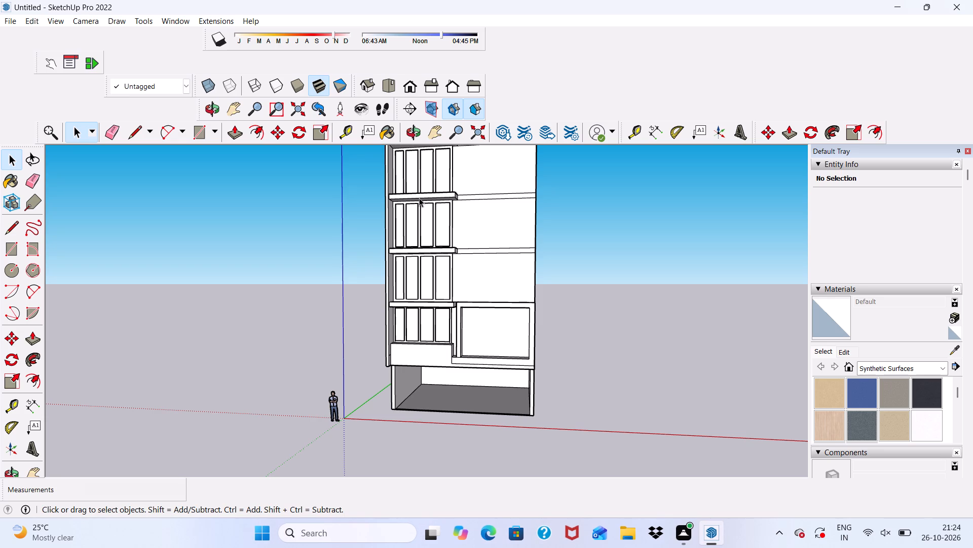
Undo the seam erasures, the end post with its base rectangle, and the upper ledge.
key(ctrl+z)
key(ctrl+z)
key(ctrl+z)
key(ctrl+z)
key(ctrl+z)
key(space)
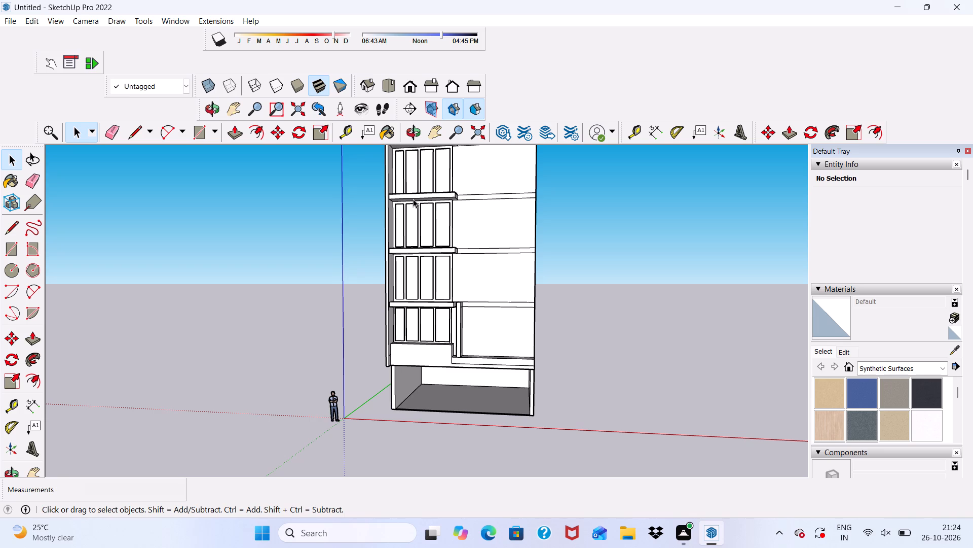
Pull the building's full-height side wall beside the framed projection outward about 7' 1 7/16" to widen the building.
scroll(392, 221, down, 6)
middle_drag(465, 315, 374, 350)
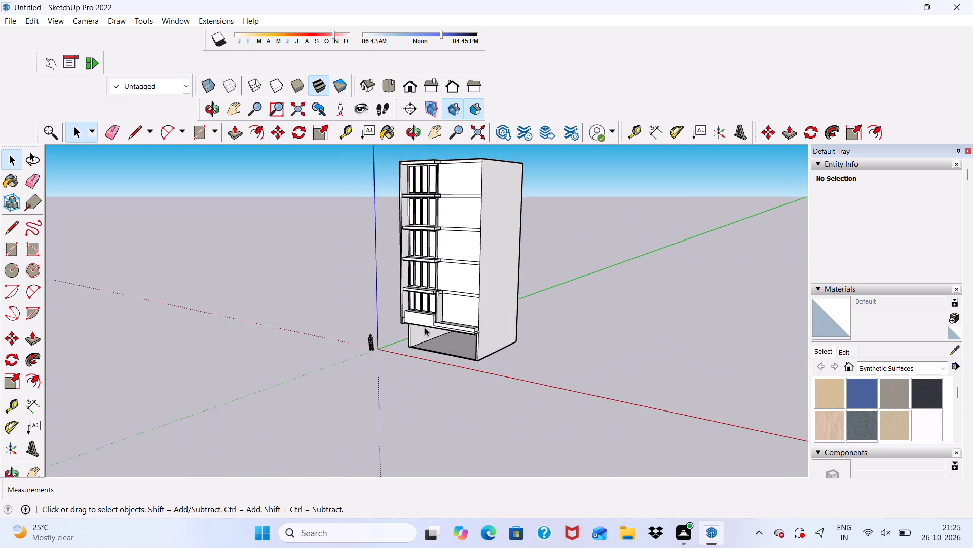
scroll(479, 304, up, 6)
click(501, 291)
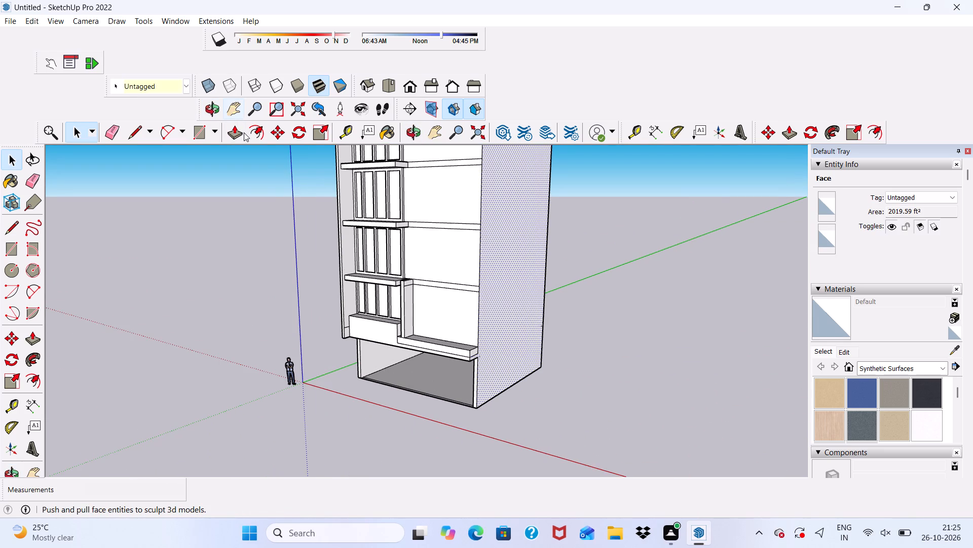
click(233, 134)
click(491, 282)
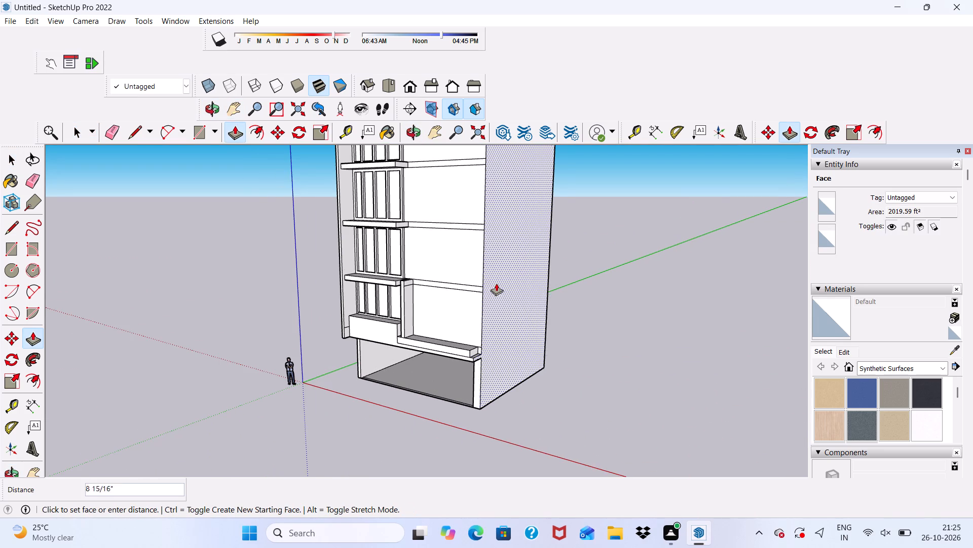
click(523, 308)
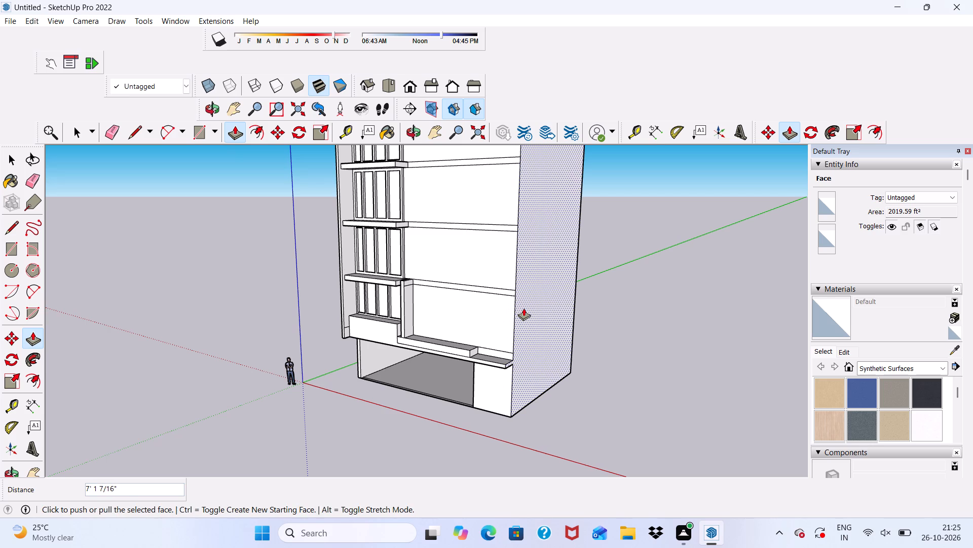
scroll(504, 321, down, 3)
middle_drag(503, 330, 611, 333)
key(space)
Extend the upper tier of the lowered ledge from its end face by 7' 1 7/16" to the widened building's edge.
scroll(629, 319, down, 5)
middle_drag(629, 319, 621, 273)
scroll(594, 297, up, 6)
scroll(494, 341, down, 1)
middle_drag(492, 351, 452, 399)
scroll(461, 377, up, 11)
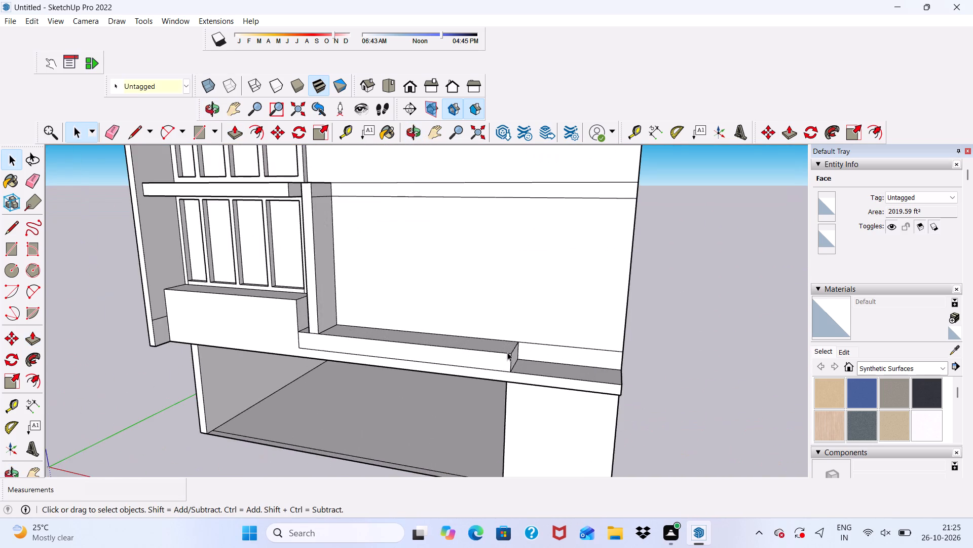
middle_drag(507, 352, 427, 382)
scroll(471, 374, up, 4)
click(472, 377)
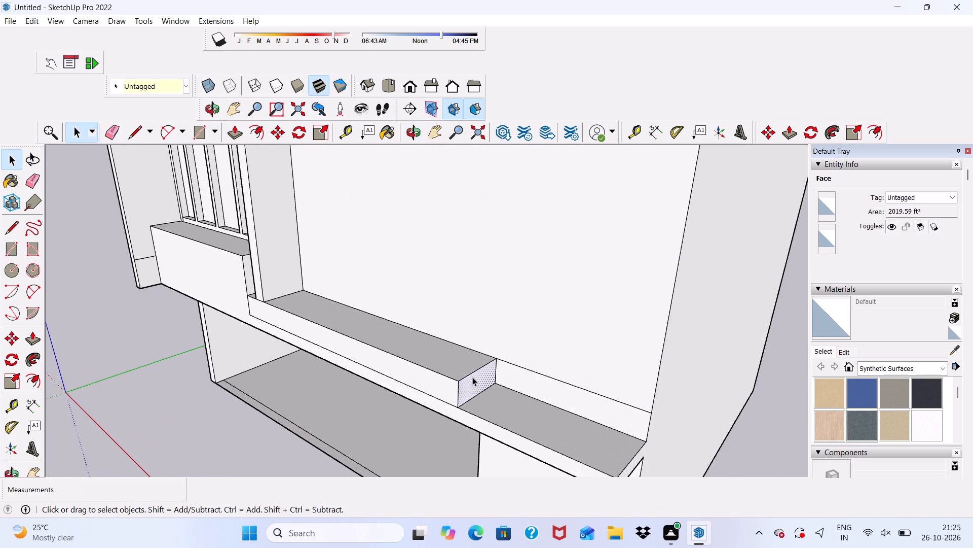
click(228, 131)
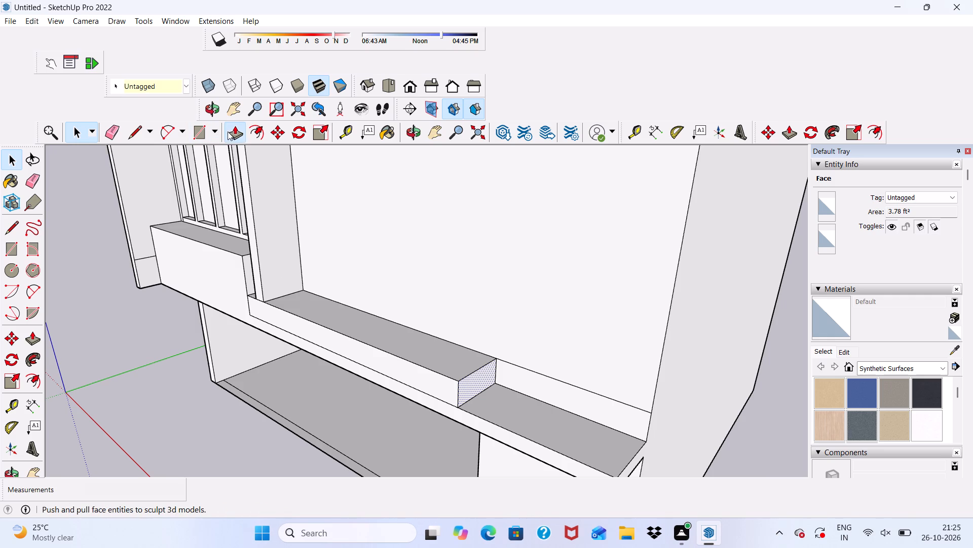
scroll(485, 403, up, 2)
click(455, 384)
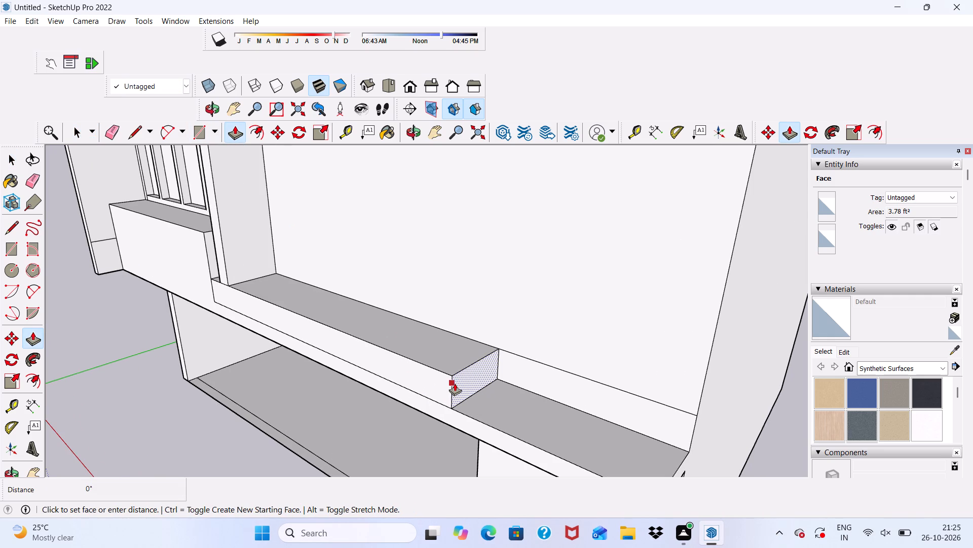
scroll(504, 385, down, 3)
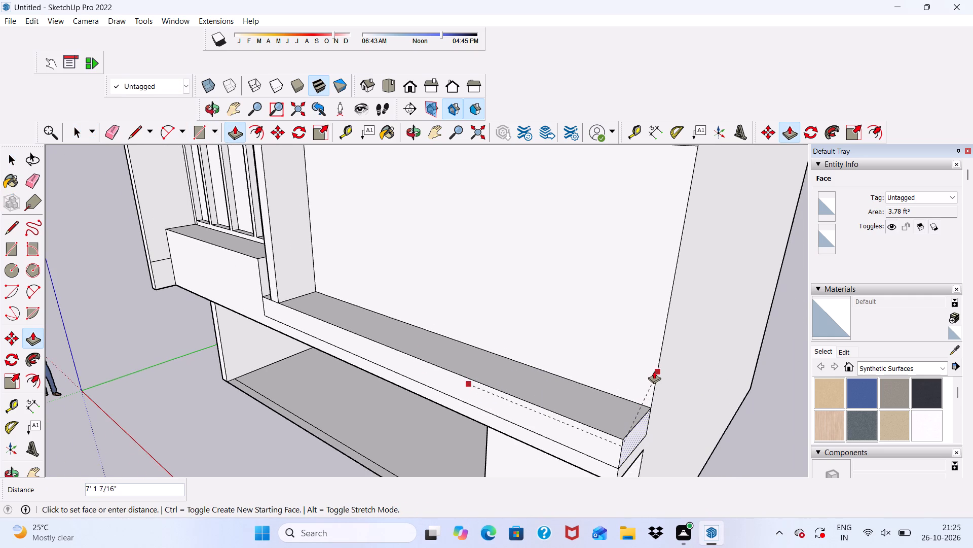
click(655, 372)
scroll(621, 366, down, 4)
middle_drag(613, 372, 726, 271)
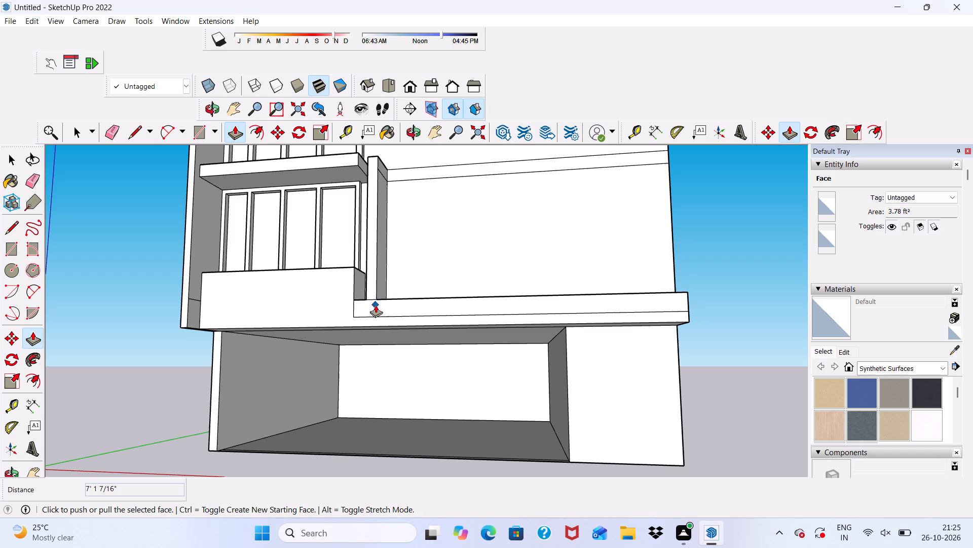
scroll(372, 294, down, 7)
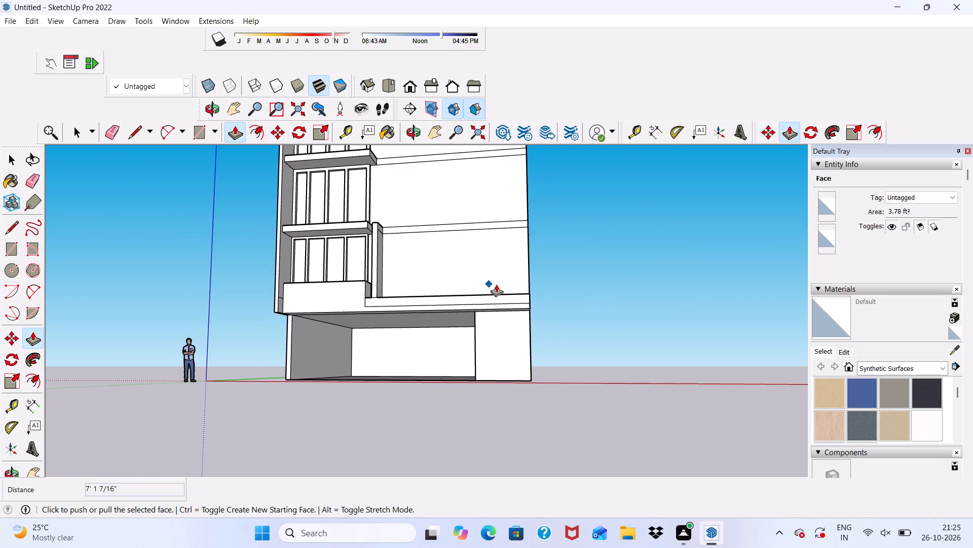
key(space)
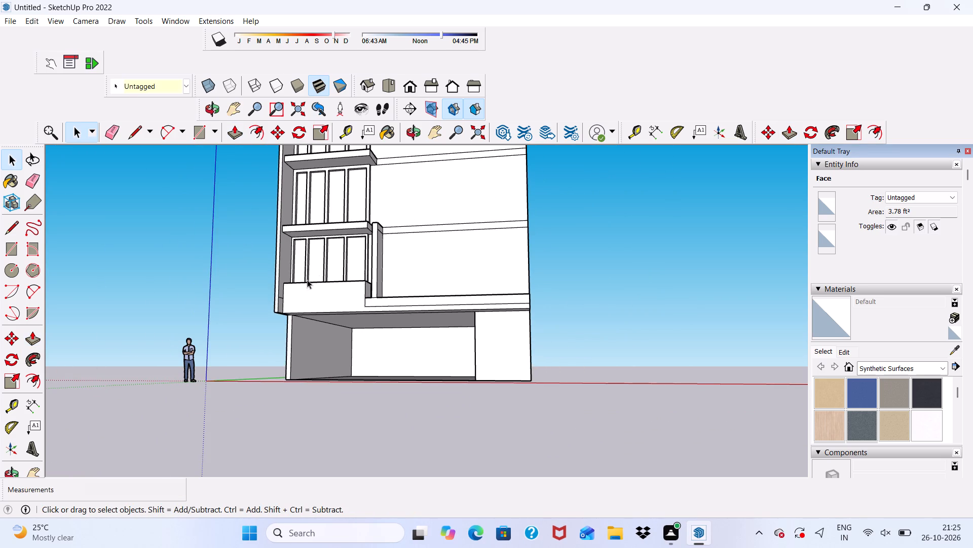
Draw a full-depth rectangle about 2' 10 5/8" by 8 11/16" on top of the extended ledge's far outer end.
middle_drag(340, 275, 375, 285)
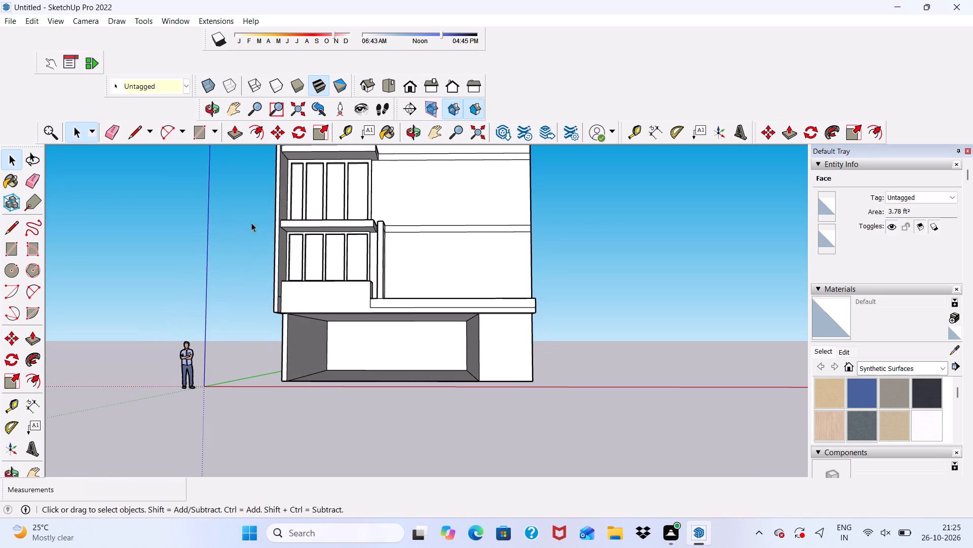
click(200, 133)
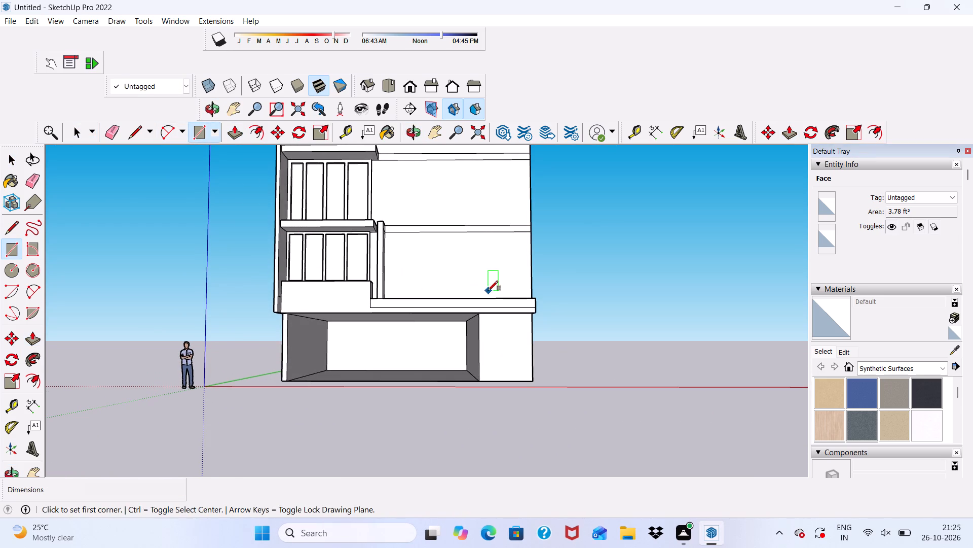
middle_drag(488, 291, 429, 342)
scroll(551, 326, up, 5)
scroll(470, 316, up, 3)
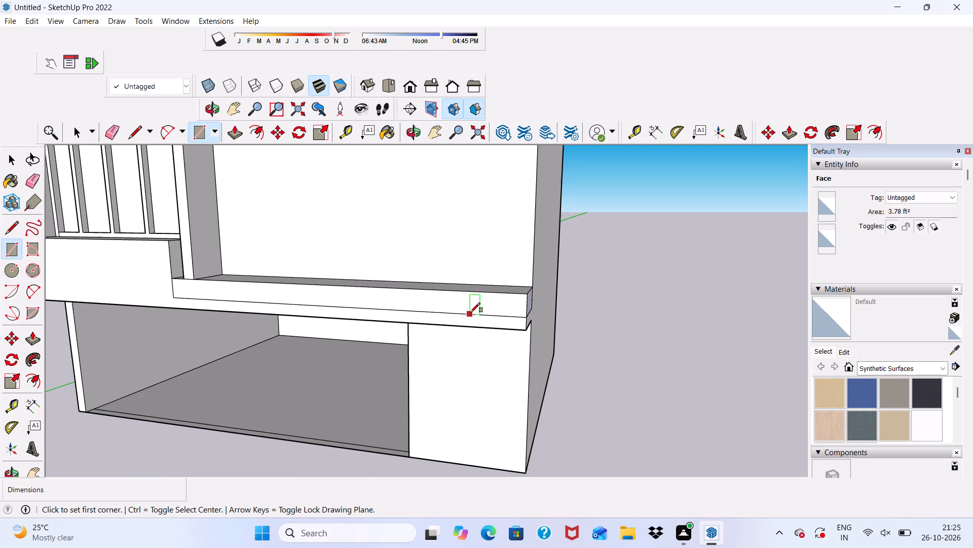
middle_drag(483, 306, 459, 329)
scroll(528, 302, up, 5)
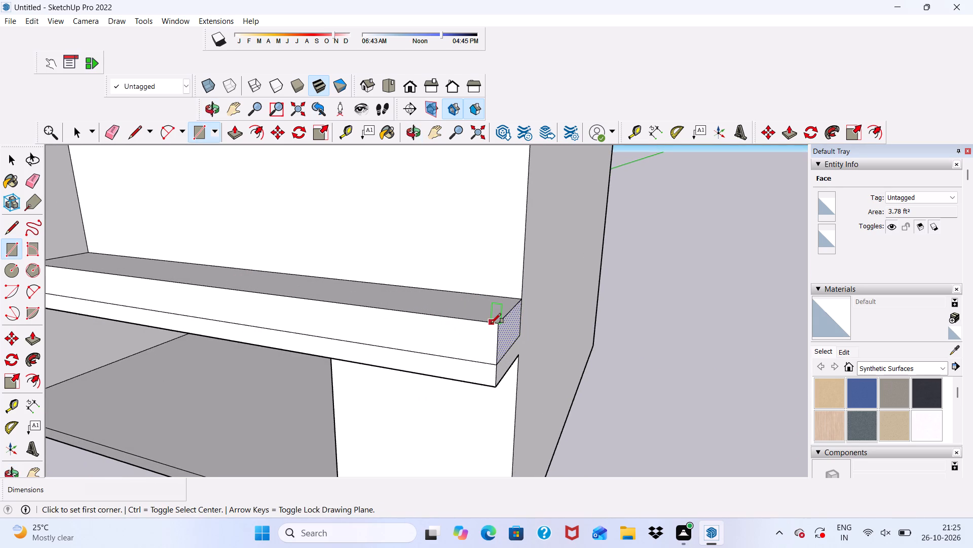
click(496, 326)
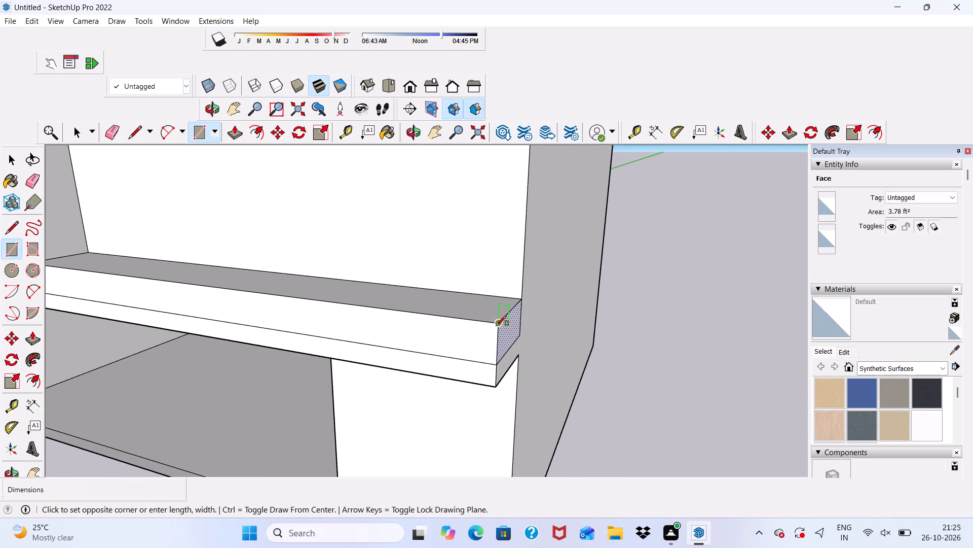
scroll(472, 282, up, 4)
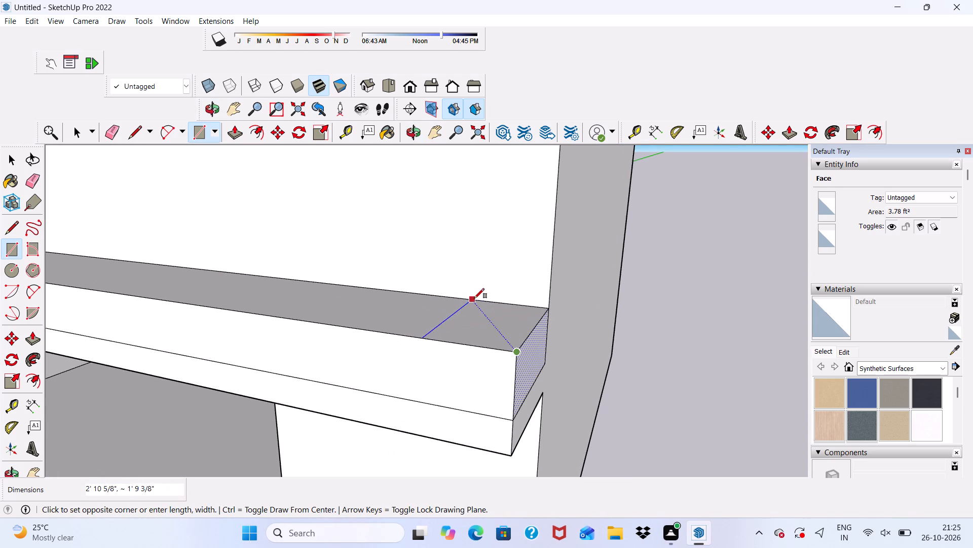
scroll(504, 289, up, 5)
scroll(474, 321, down, 1)
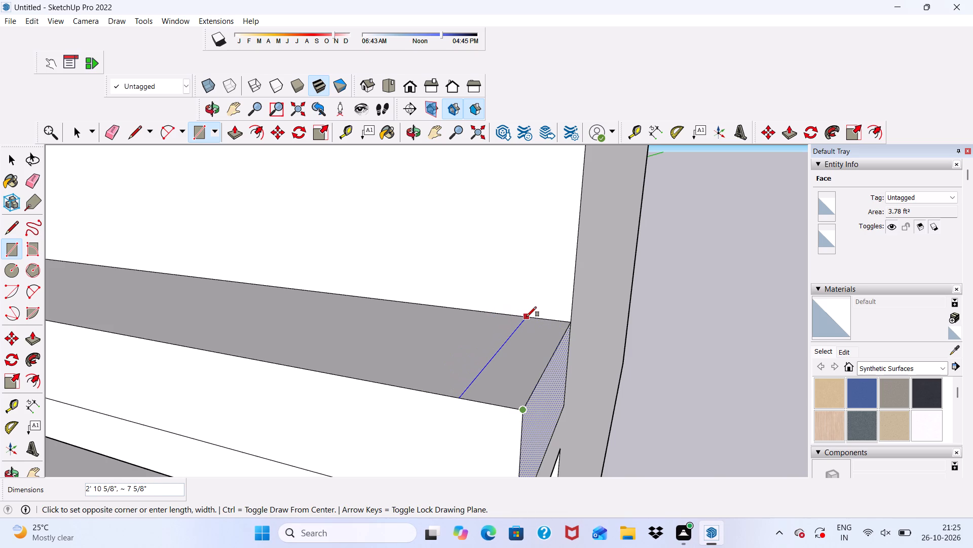
click(520, 316)
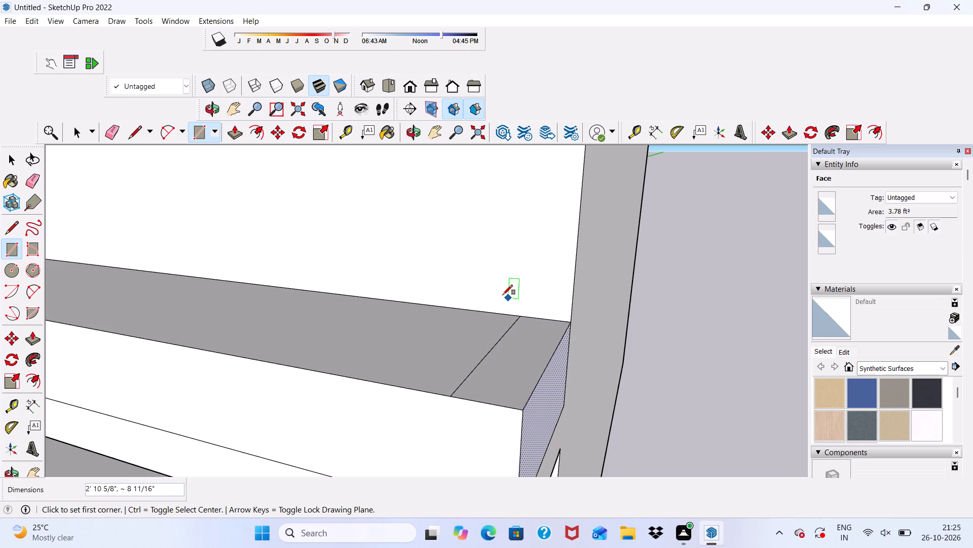
scroll(499, 293, down, 4)
key(space)
Pull the end rectangle up about 10' 2 5/8" into a post level with the underside of the wall band.
scroll(506, 349, up, 3)
click(506, 350)
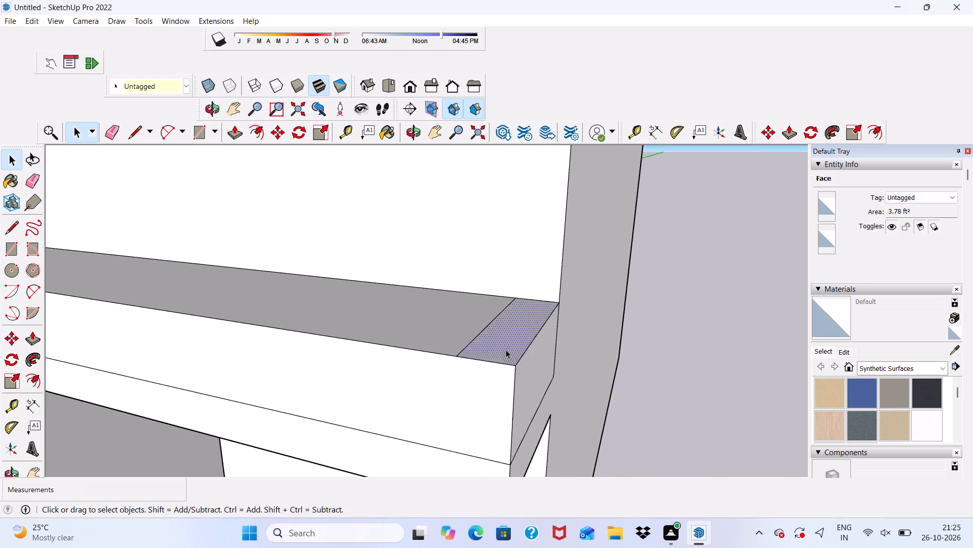
scroll(483, 332, down, 5)
click(234, 134)
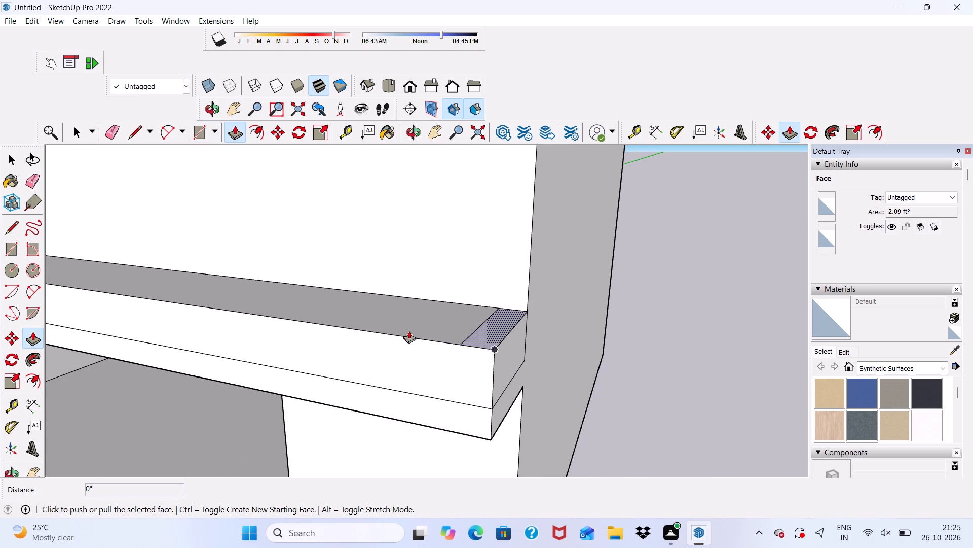
click(497, 331)
scroll(481, 278, down, 19)
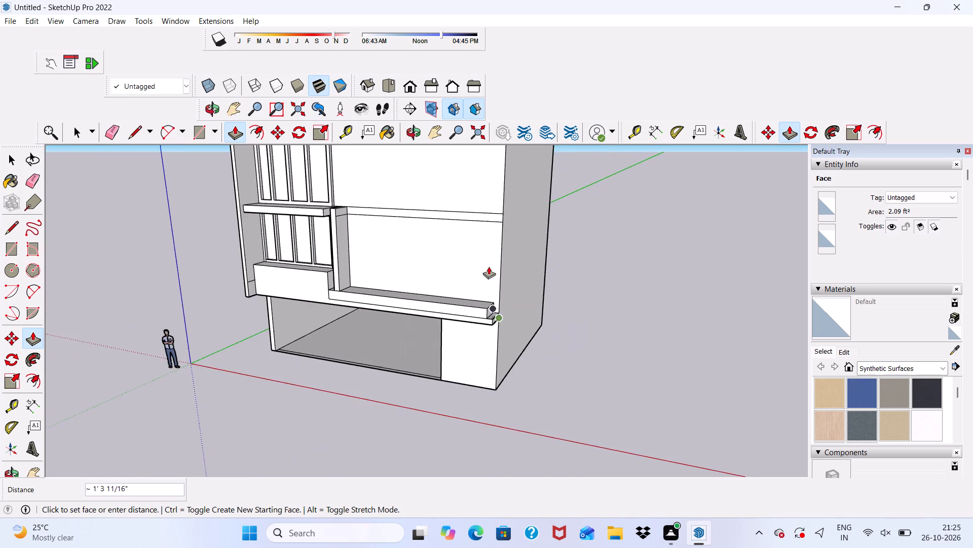
scroll(489, 266, down, 5)
scroll(442, 224, up, 6)
scroll(324, 216, up, 2)
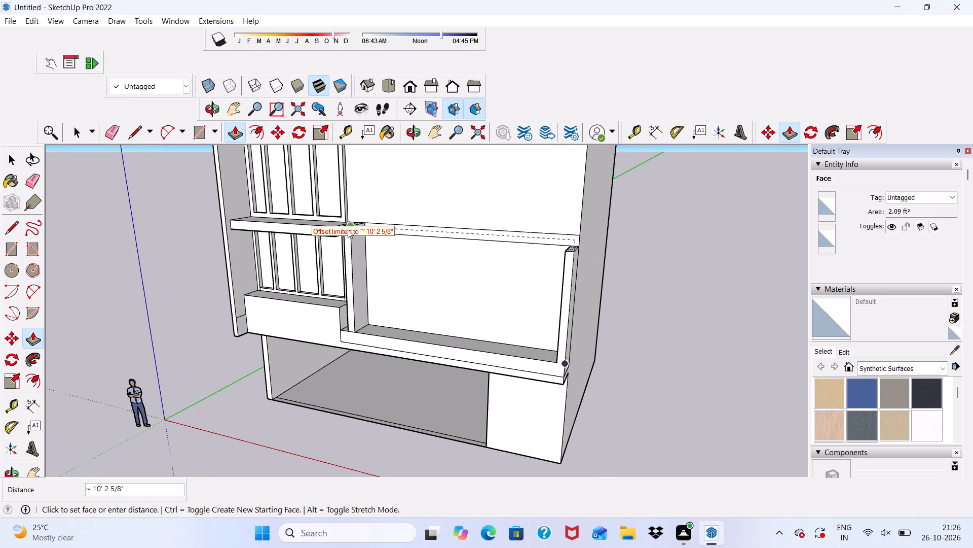
click(348, 225)
scroll(378, 231, up, 5)
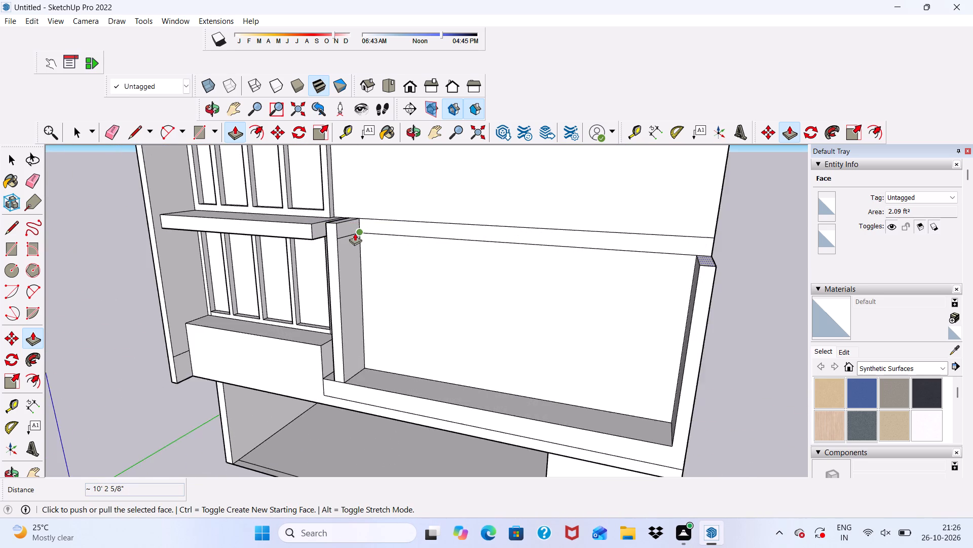
Pull the upper segment of the inner post's side face about 21' 6" across to the end post, forming the frame's top beam.
scroll(355, 233, up, 3)
key(space)
click(341, 224)
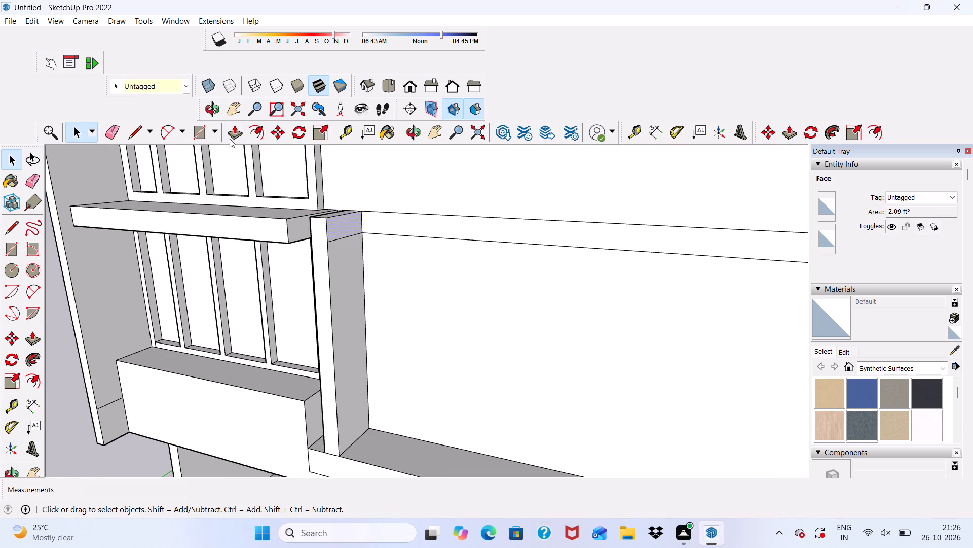
click(231, 133)
scroll(293, 224, up, 3)
click(342, 221)
scroll(421, 222, down, 5)
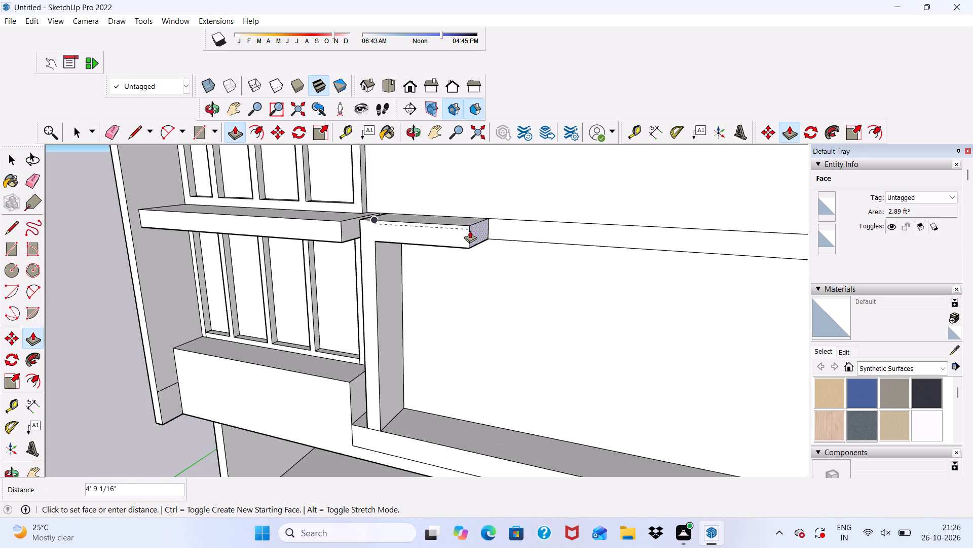
scroll(365, 215, down, 5)
scroll(413, 213, down, 2)
scroll(637, 202, up, 3)
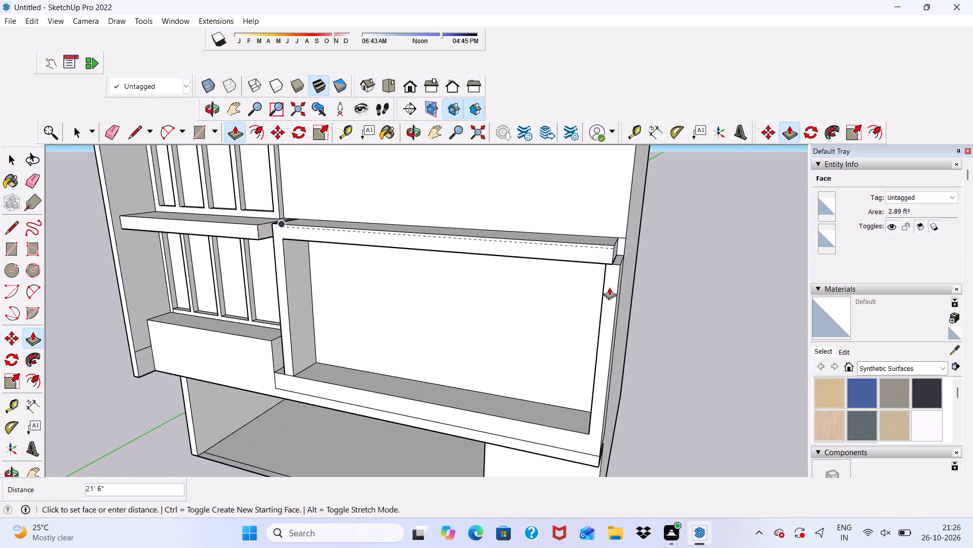
click(617, 277)
Erase the seam lines between the top beam and the end post on the front and side faces.
scroll(617, 278, down, 1)
middle_drag(617, 278, 647, 187)
scroll(653, 209, up, 4)
key(space)
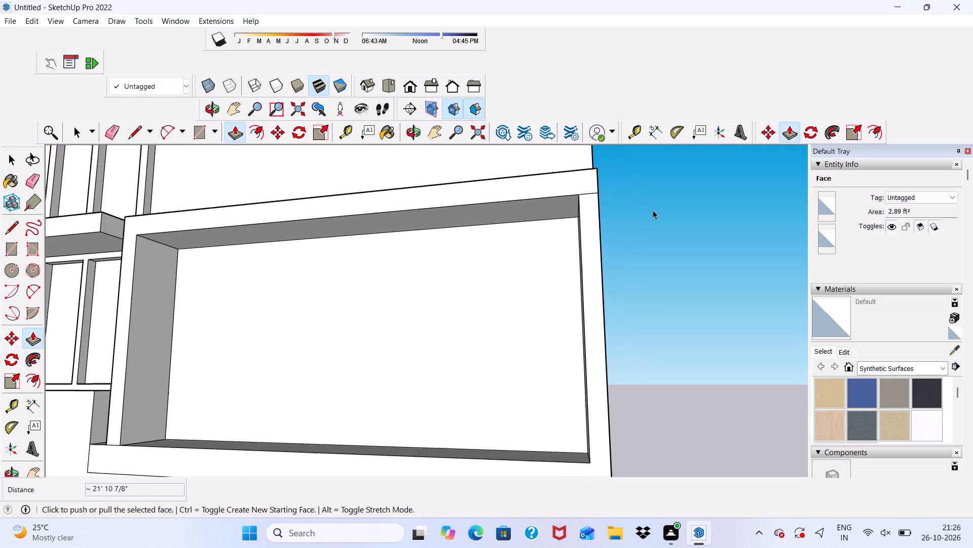
click(110, 129)
scroll(268, 202, down, 3)
scroll(505, 227, up, 1)
middle_drag(505, 227, 533, 288)
scroll(551, 245, up, 5)
click(549, 231)
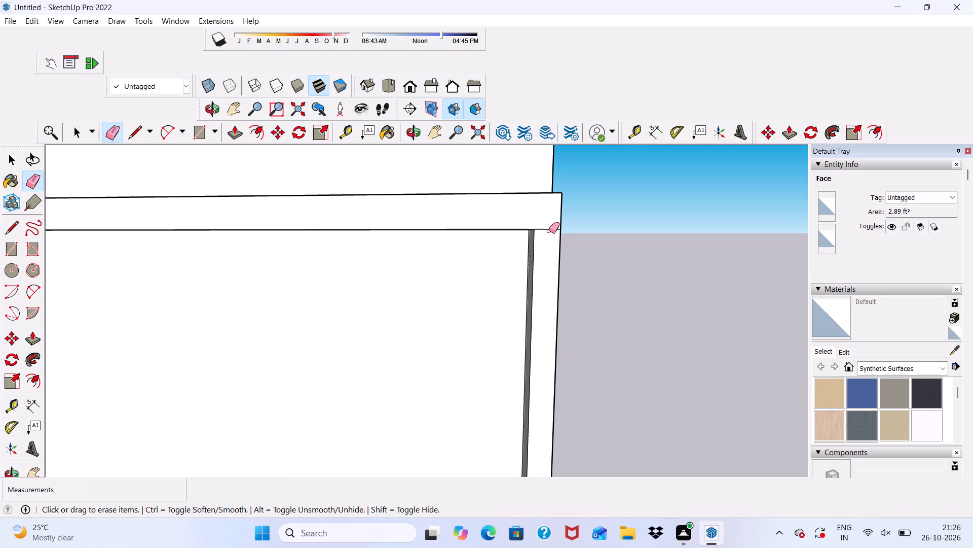
drag(548, 226, 548, 233)
middle_drag(548, 233, 347, 269)
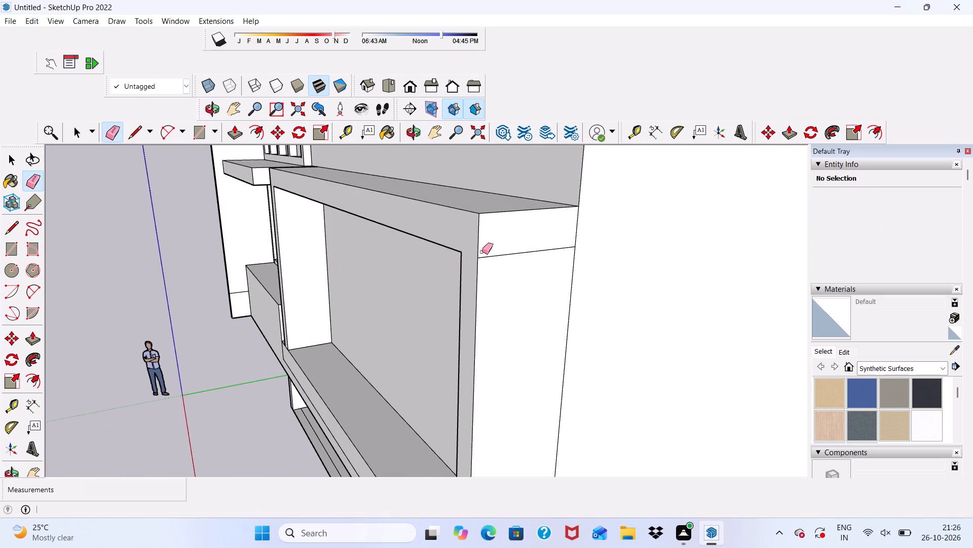
drag(502, 248, 509, 266)
Pull the building's full-height side wall beside the framed projection outward about 9 13/16".
middle_drag(498, 283, 752, 120)
scroll(751, 129, down, 1)
scroll(645, 199, up, 1)
scroll(454, 239, down, 5)
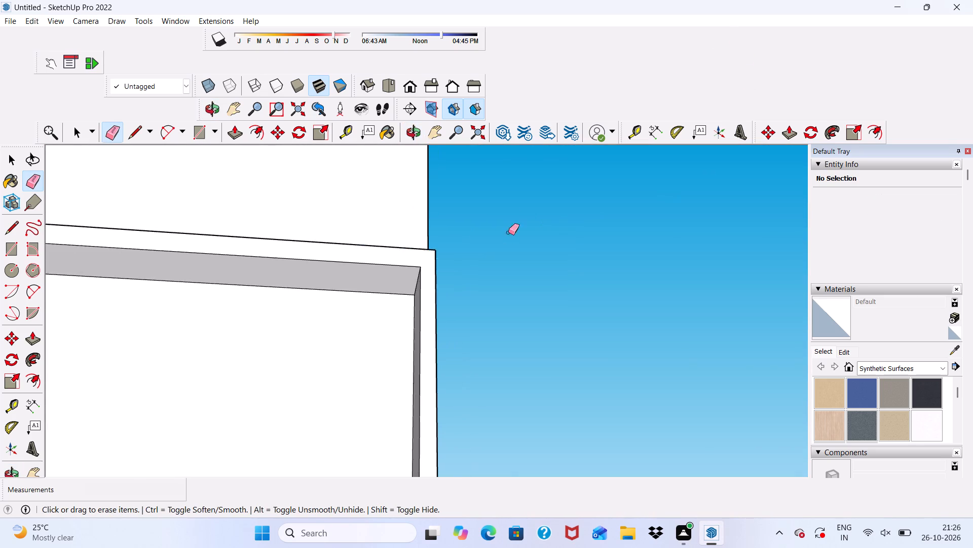
scroll(508, 232, down, 5)
middle_drag(284, 315, 236, 418)
scroll(222, 370, up, 1)
scroll(248, 287, down, 5)
key(space)
scroll(287, 275, down, 1)
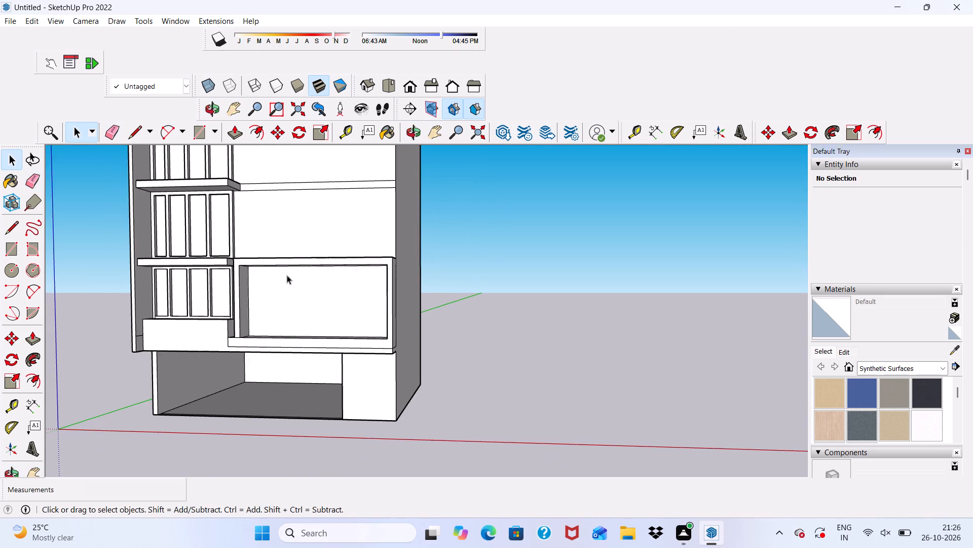
middle_drag(287, 275, 351, 262)
scroll(344, 260, down, 1)
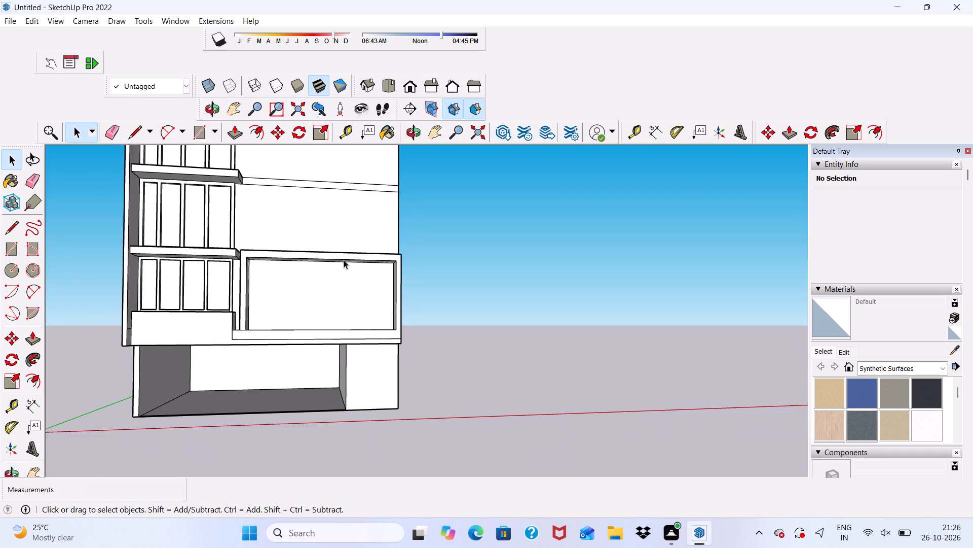
scroll(344, 260, down, 8)
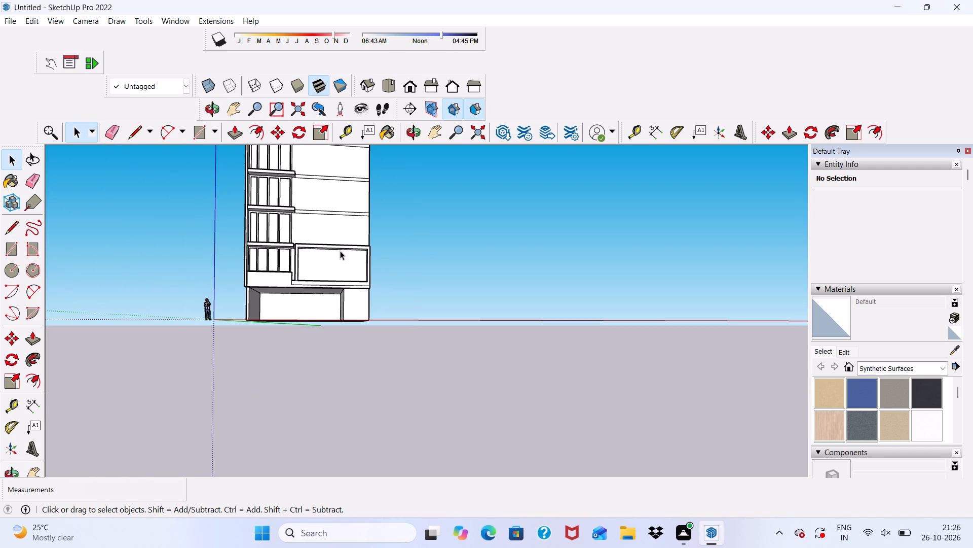
scroll(410, 328, down, 1)
scroll(444, 328, up, 1)
scroll(396, 329, down, 2)
middle_drag(385, 331, 319, 348)
scroll(314, 351, up, 4)
scroll(414, 262, up, 6)
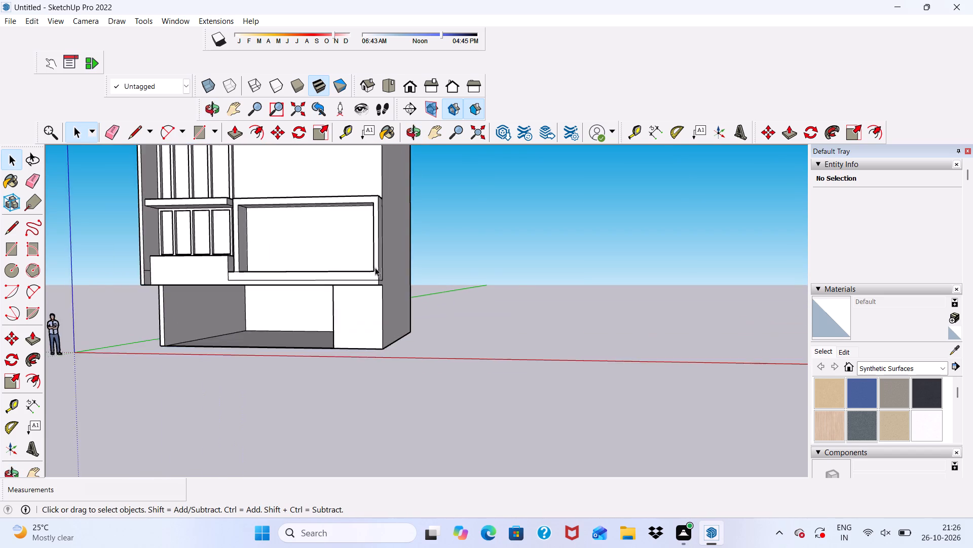
scroll(375, 267, up, 4)
click(400, 264)
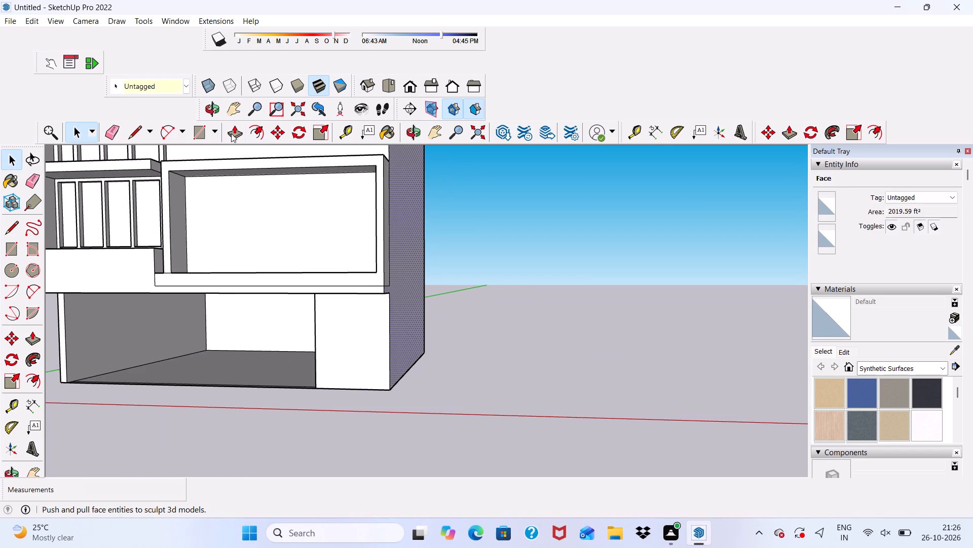
click(231, 133)
scroll(416, 298, up, 1)
click(402, 311)
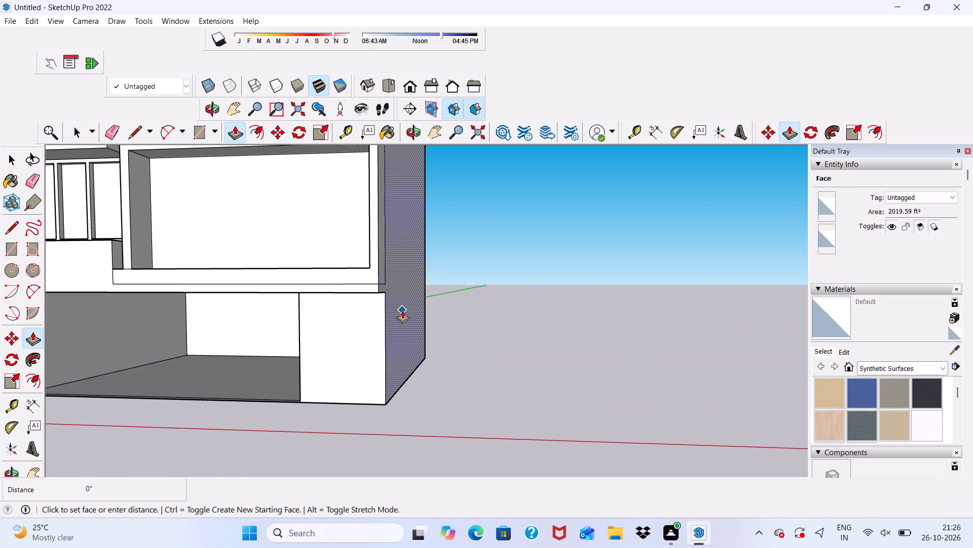
click(410, 311)
scroll(399, 300, down, 8)
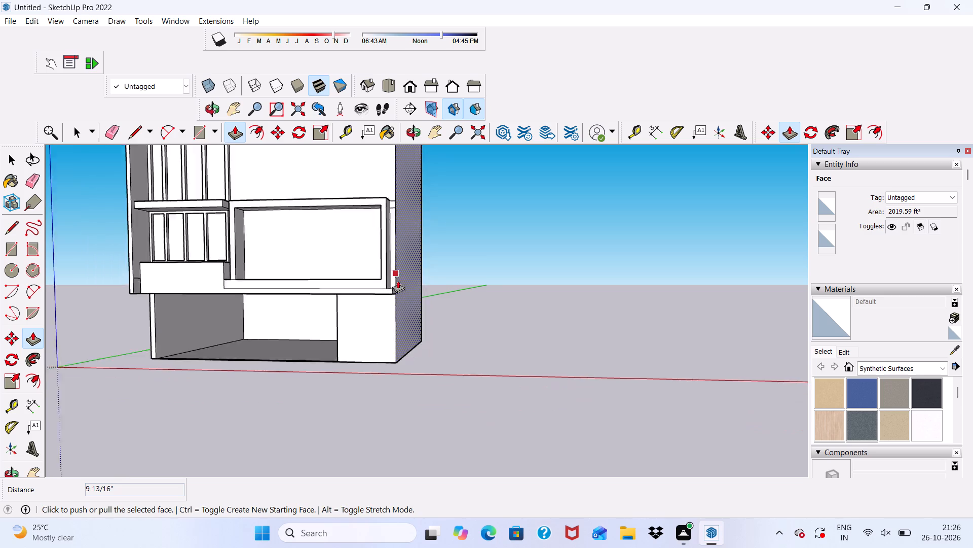
Pull the same side wall outward by about another 1 13/16".
scroll(398, 281, down, 2)
scroll(381, 212, down, 3)
middle_drag(387, 236, 417, 304)
scroll(414, 285, up, 4)
middle_drag(402, 250, 370, 232)
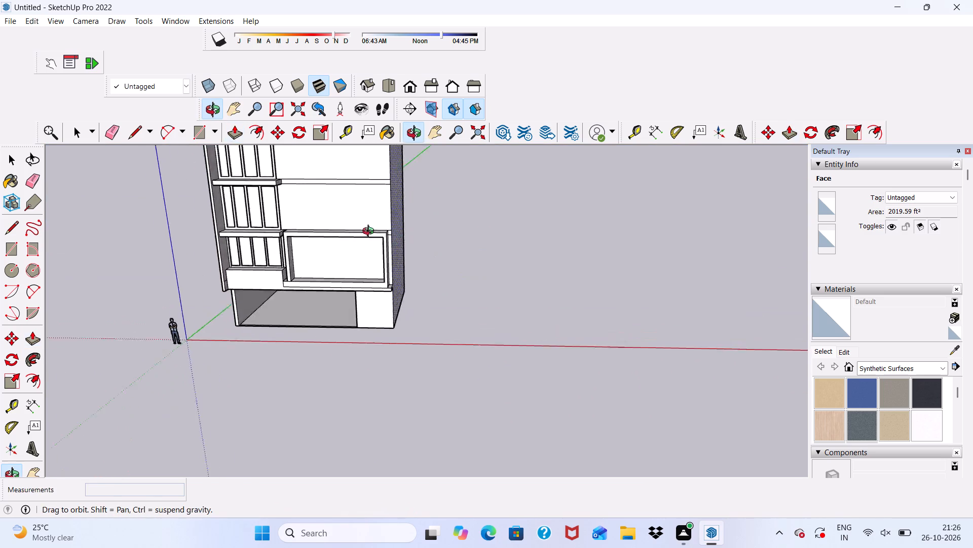
middle_drag(370, 232, 297, 193)
scroll(375, 267, up, 12)
click(448, 304)
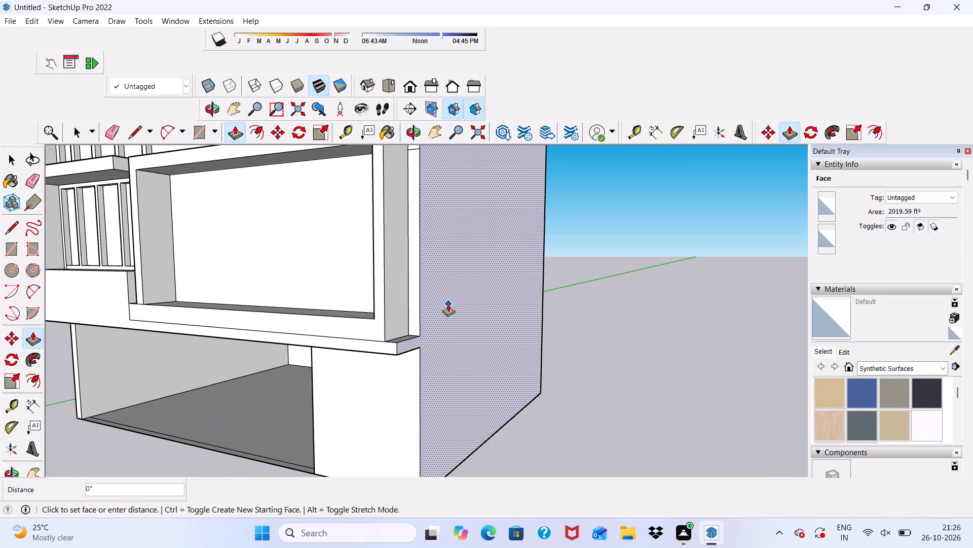
click(450, 302)
scroll(451, 302, down, 6)
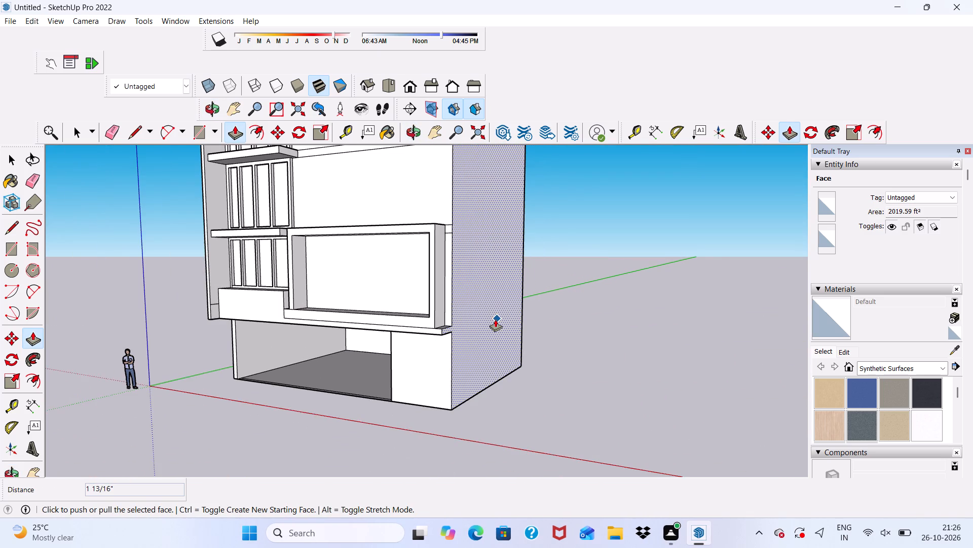
Draw a front-wall rectangle about 56' 6 5/16" by 11 5/8" from the roof's outer corner down to the ledge beside the end post.
key(space)
scroll(457, 324, up, 12)
click(439, 335)
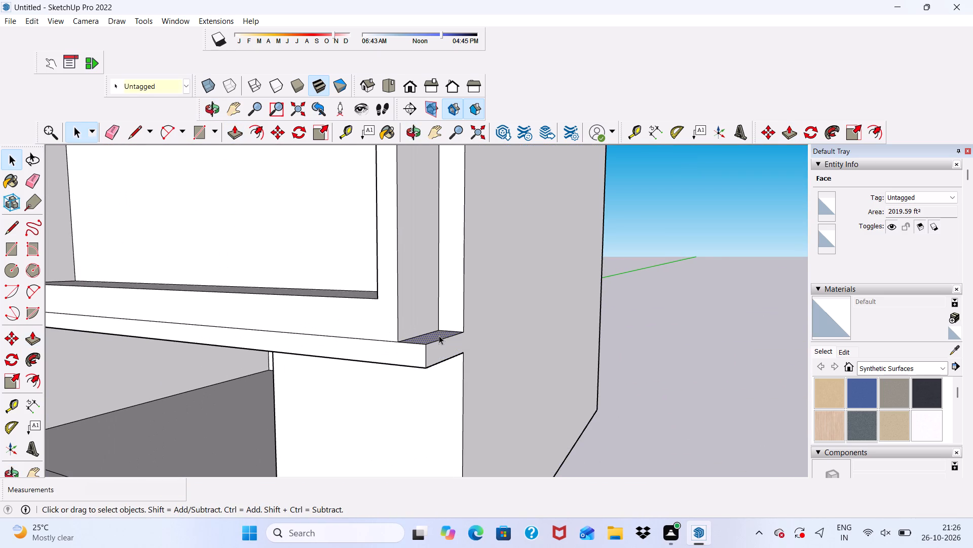
scroll(430, 319, down, 20)
scroll(430, 319, down, 8)
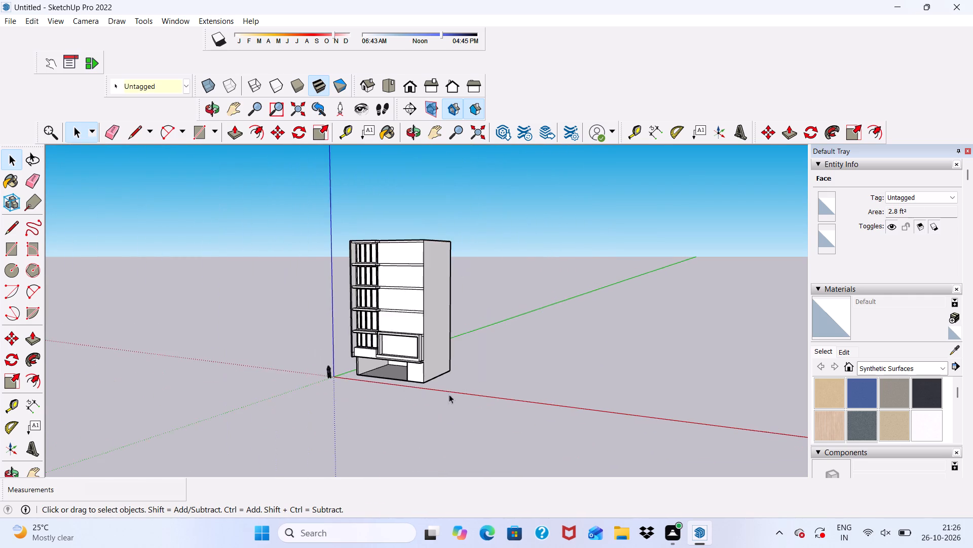
scroll(366, 227, up, 5)
click(191, 127)
scroll(341, 230, up, 4)
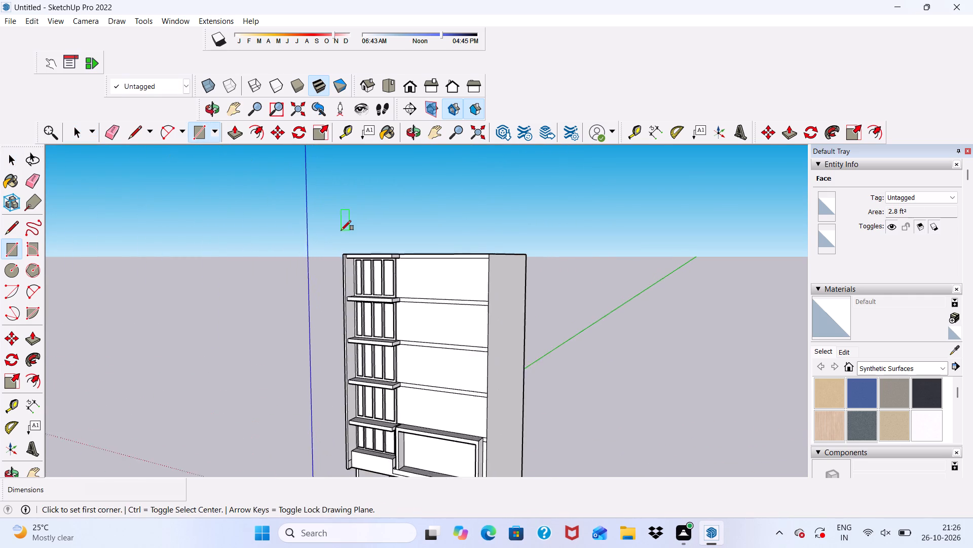
scroll(341, 230, down, 3)
middle_drag(341, 231, 445, 181)
scroll(496, 212, up, 13)
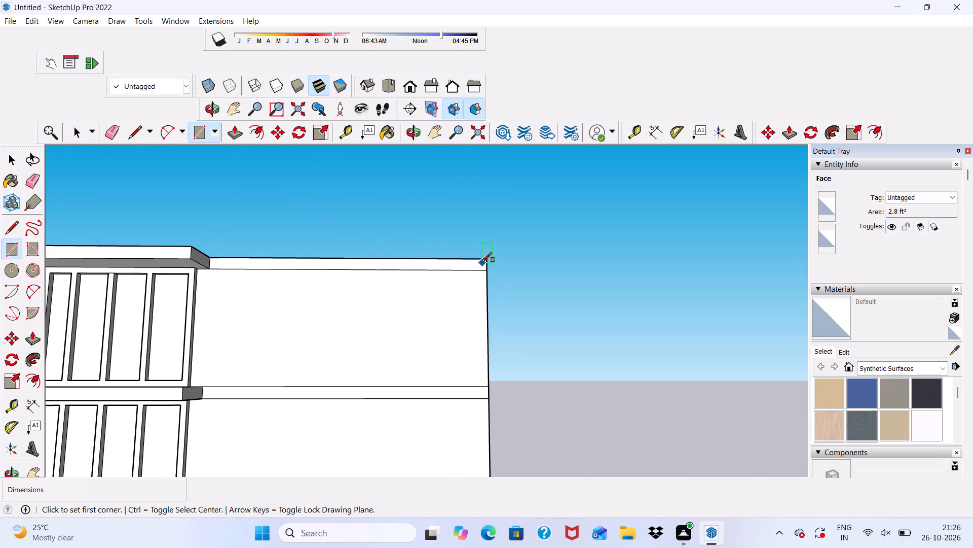
click(484, 259)
scroll(381, 247, down, 6)
scroll(364, 162, down, 10)
scroll(433, 376, up, 2)
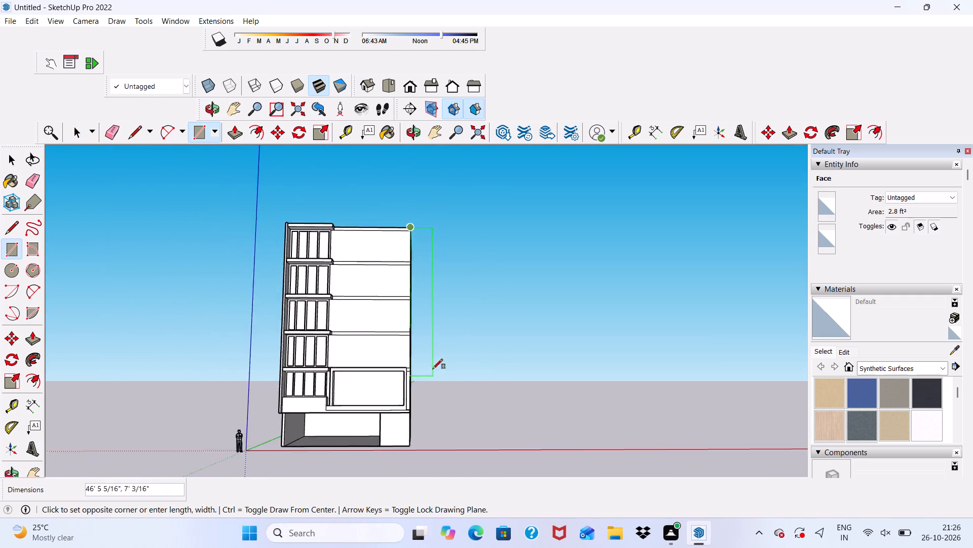
scroll(433, 369, up, 1)
scroll(404, 270, down, 6)
scroll(422, 408, up, 6)
scroll(372, 346, up, 16)
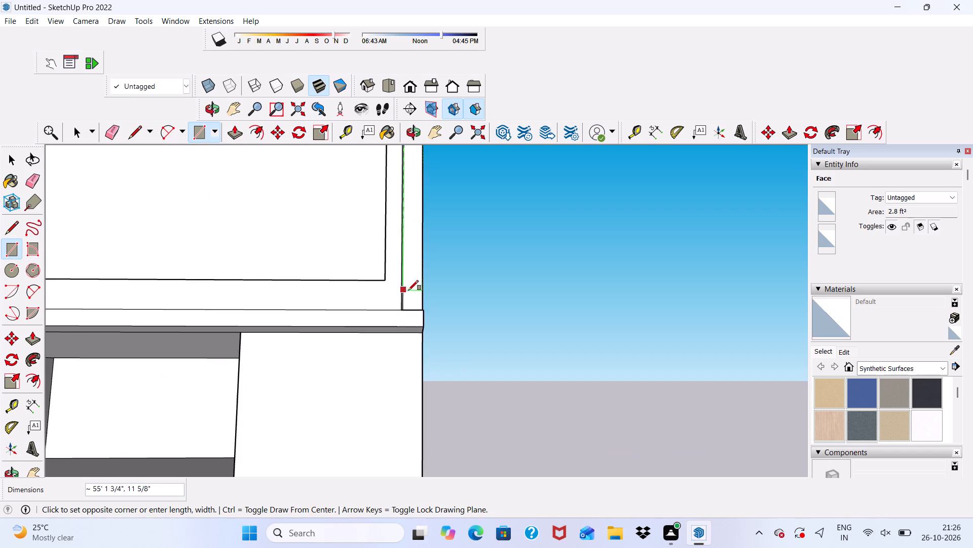
middle_drag(408, 290, 387, 327)
scroll(397, 320, up, 12)
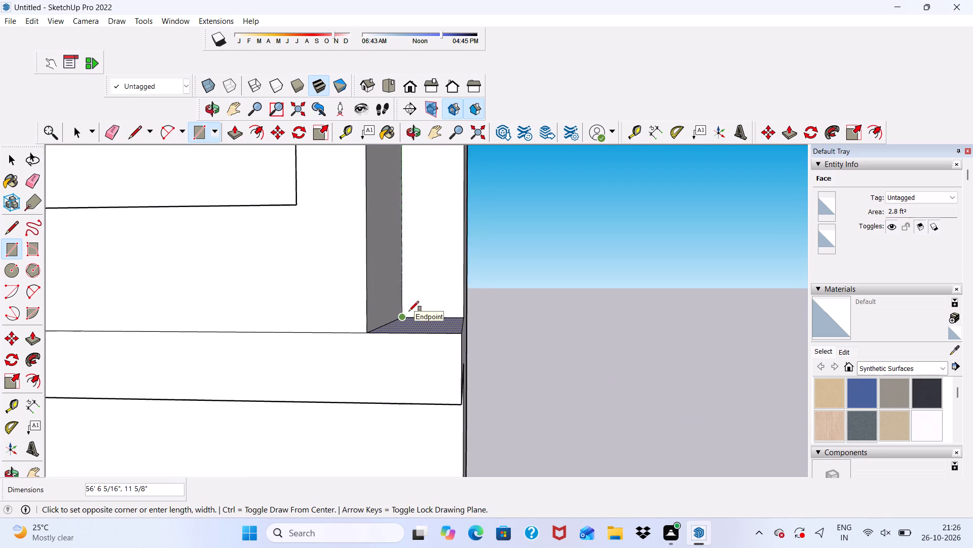
scroll(396, 318, up, 3)
click(407, 317)
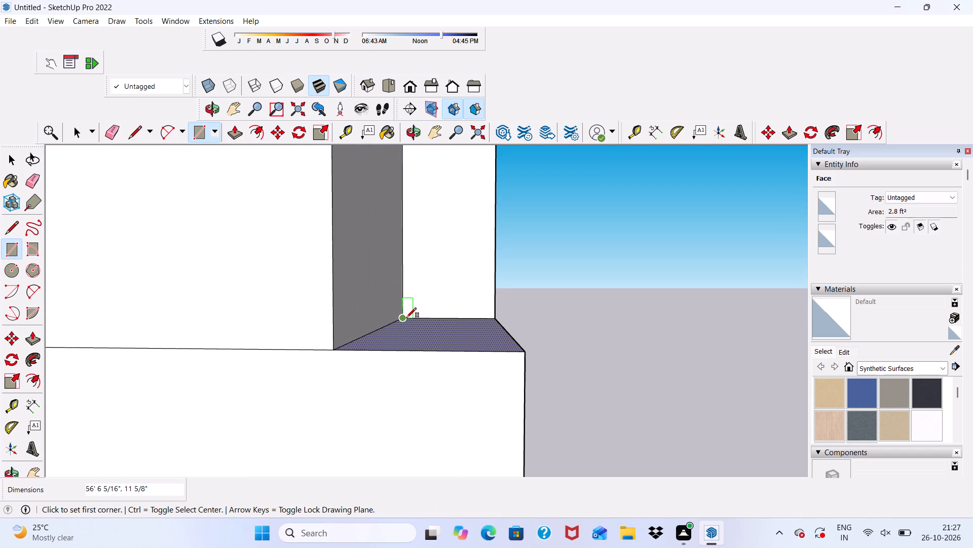
Erase the two wall-band lines crossing the narrow vertical strip beside the frame's top beam.
key(space)
click(433, 263)
scroll(433, 273, down, 16)
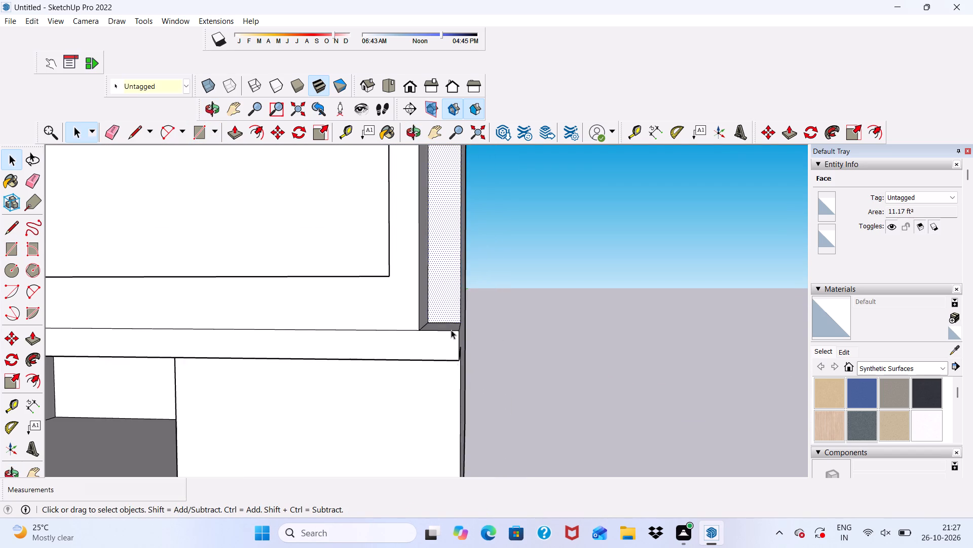
scroll(451, 330, down, 19)
scroll(447, 267, up, 6)
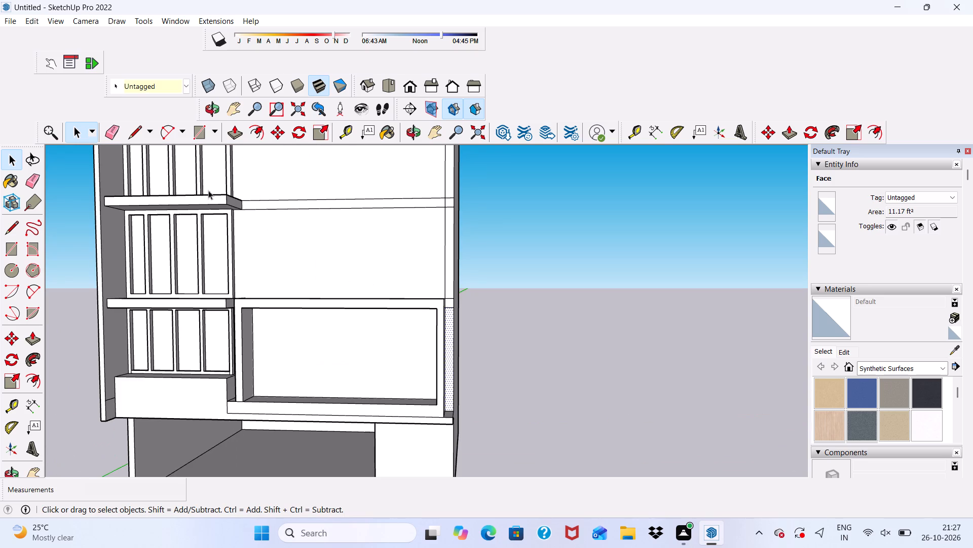
click(111, 128)
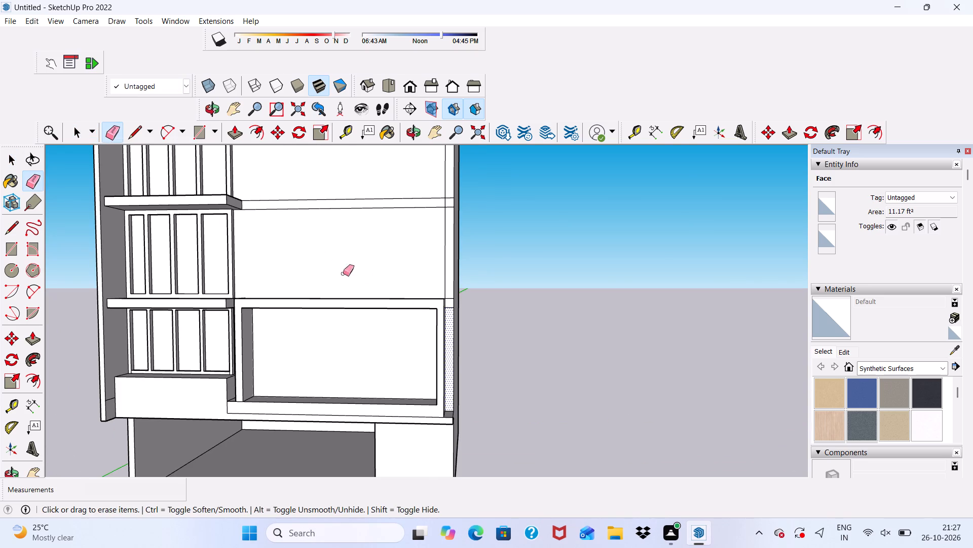
scroll(422, 307, up, 9)
drag(446, 282, 452, 298)
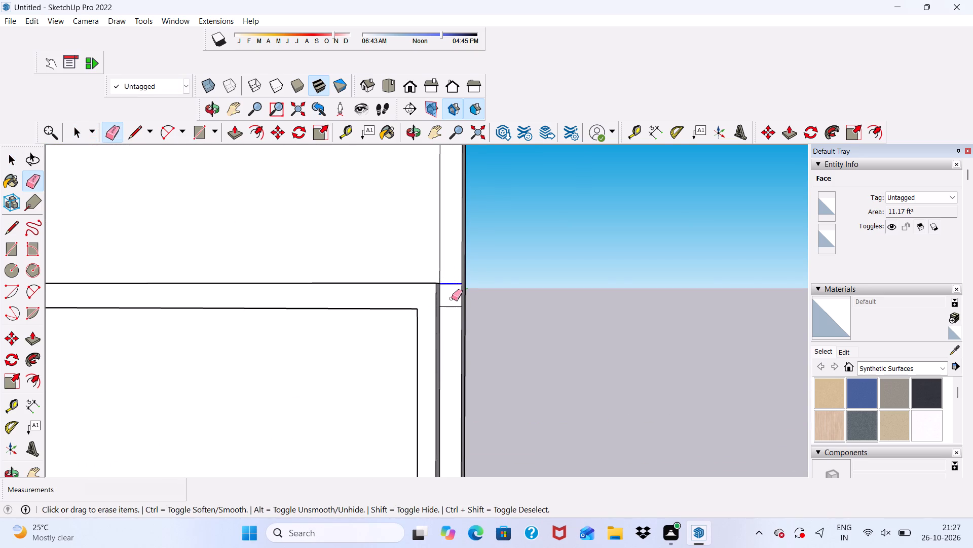
drag(452, 298, 454, 311)
Erase the band lines crossing the vertical strip at the first two wall bands above the frame.
scroll(436, 284, down, 12)
scroll(433, 238, up, 11)
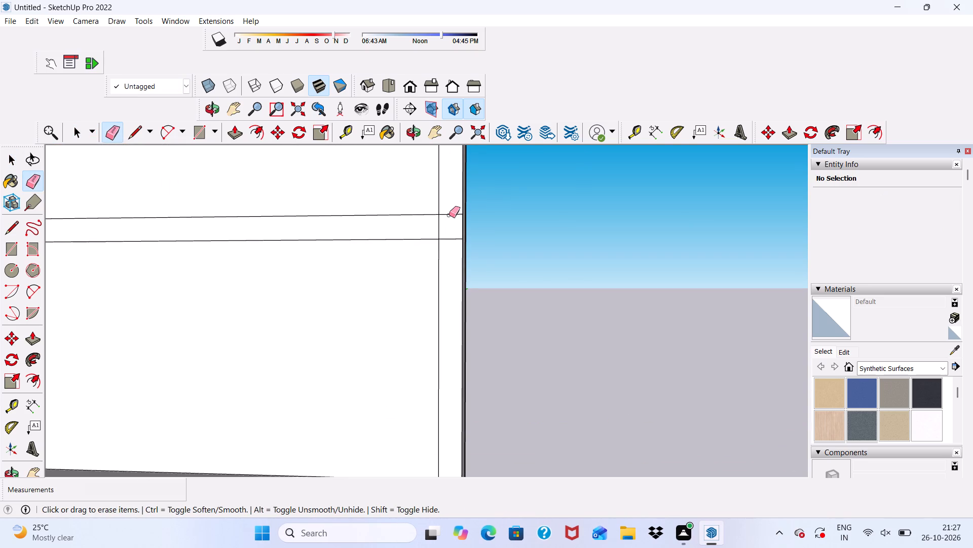
drag(449, 211, 453, 238)
scroll(435, 293, down, 7)
scroll(442, 227, up, 6)
scroll(429, 231, down, 6)
scroll(425, 313, down, 6)
scroll(424, 218, up, 12)
scroll(446, 252, down, 1)
scroll(440, 266, up, 4)
drag(405, 260, 409, 336)
Erase the band lines crossing the vertical strip at the next wall band up and at the roof-level band.
scroll(398, 303, down, 7)
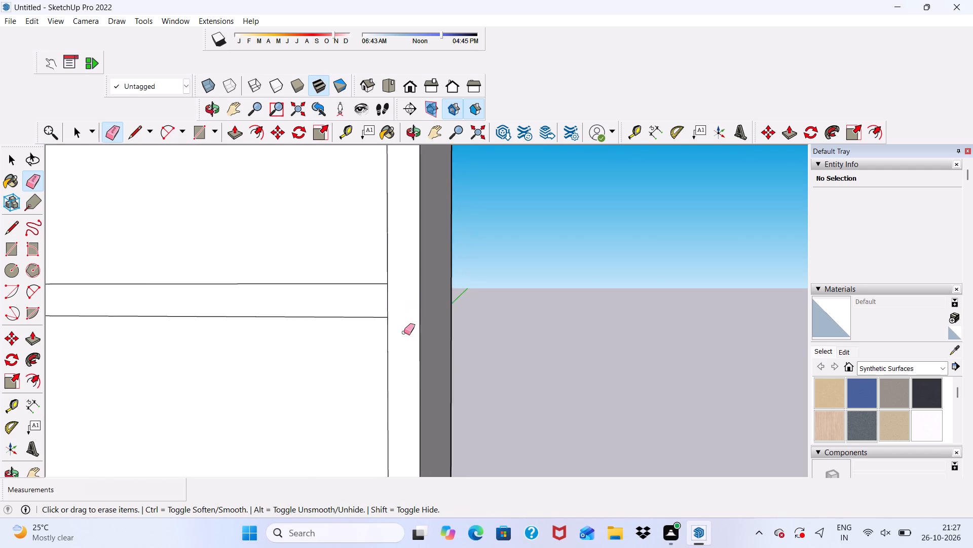
scroll(401, 322, down, 16)
scroll(385, 249, up, 12)
scroll(417, 251, down, 1)
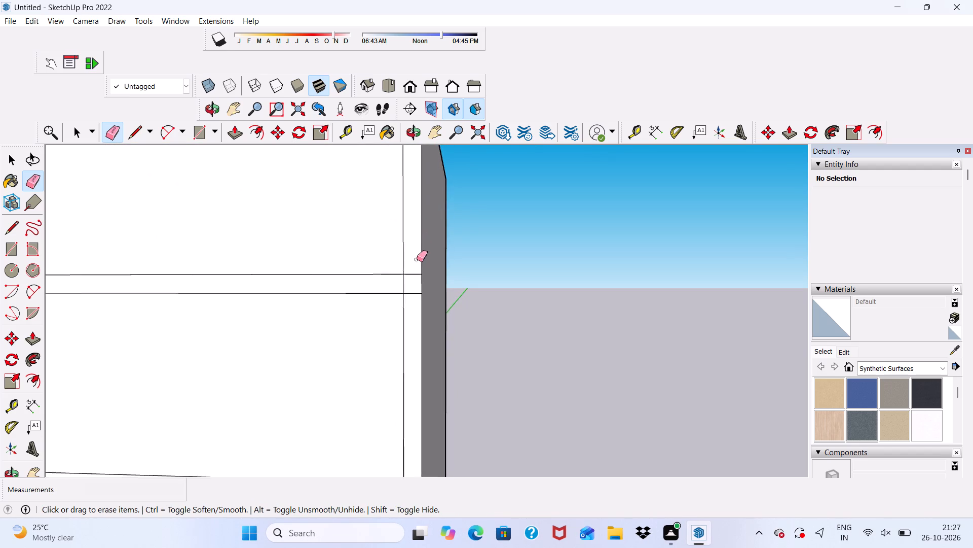
scroll(417, 269, up, 8)
drag(414, 272, 411, 317)
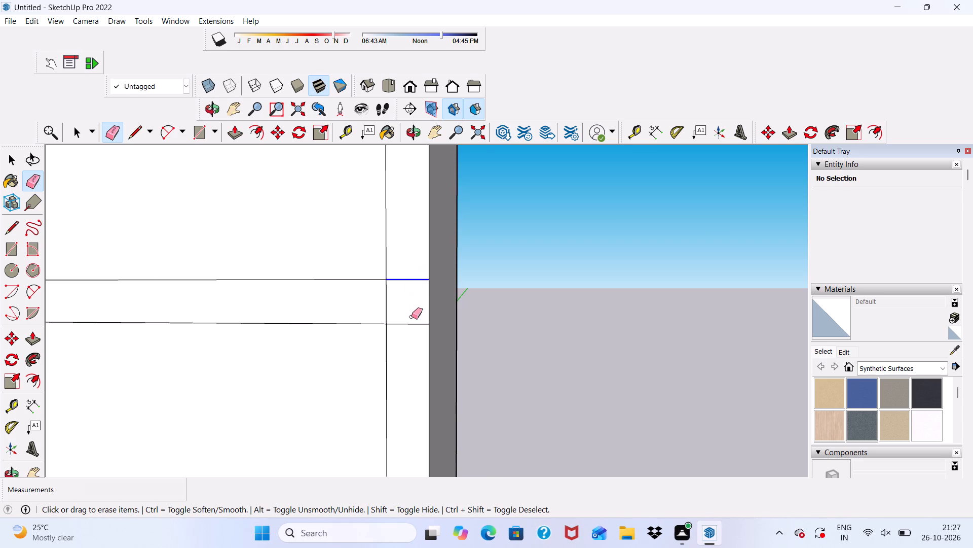
drag(411, 317, 411, 326)
scroll(411, 326, down, 18)
scroll(405, 242, up, 1)
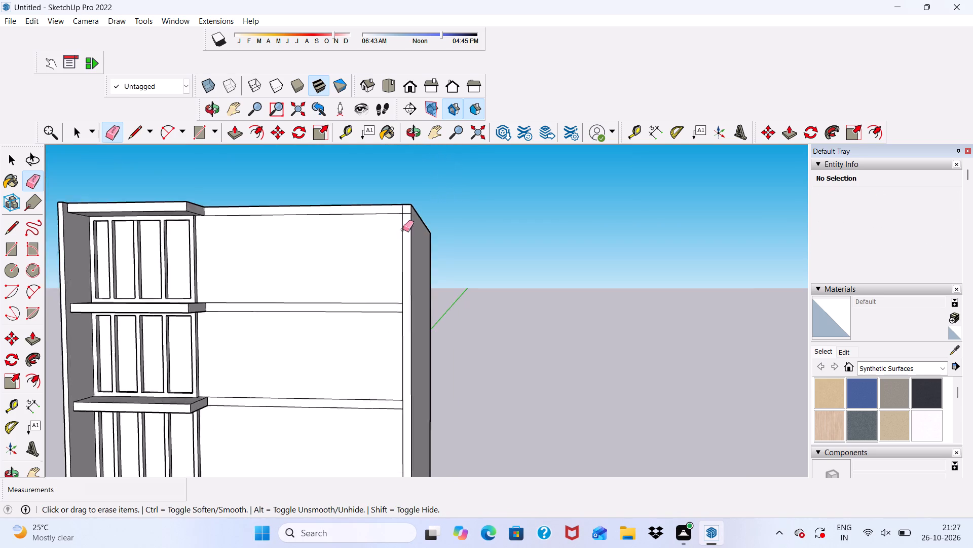
scroll(403, 229, up, 7)
drag(408, 195, 411, 213)
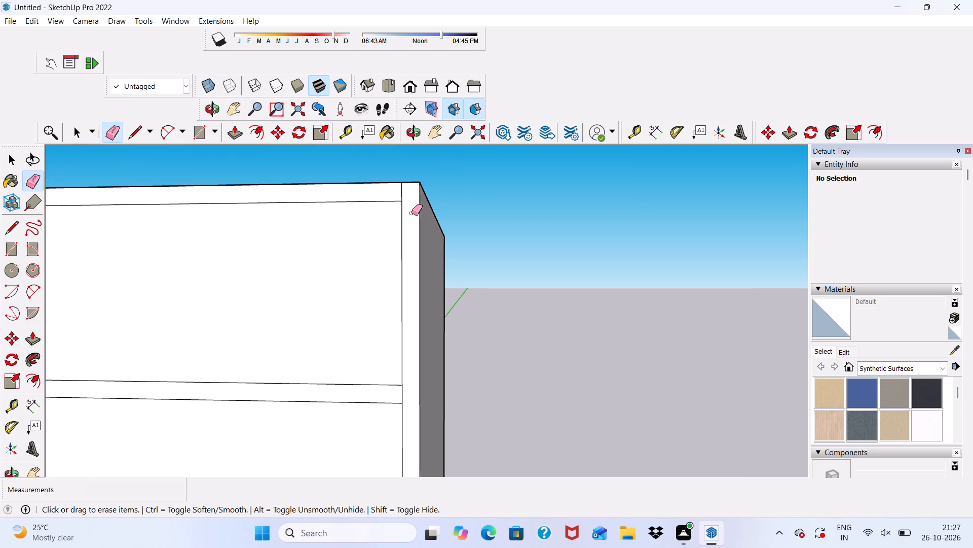
Push/Pull the narrow vertical strip's front face outward 2' 10 5/8", level with the framed projection's end post.
key(space)
scroll(411, 218, up, 4)
click(411, 219)
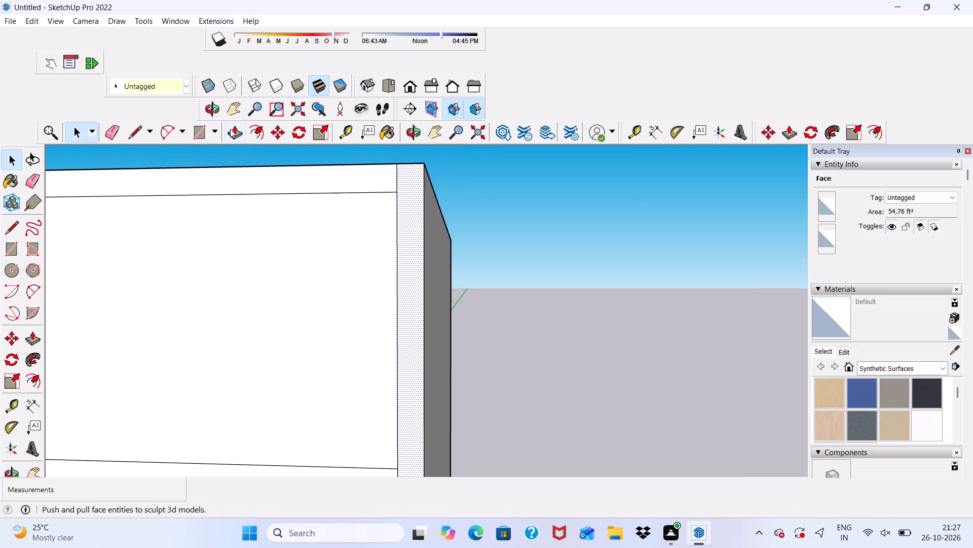
click(230, 129)
click(404, 278)
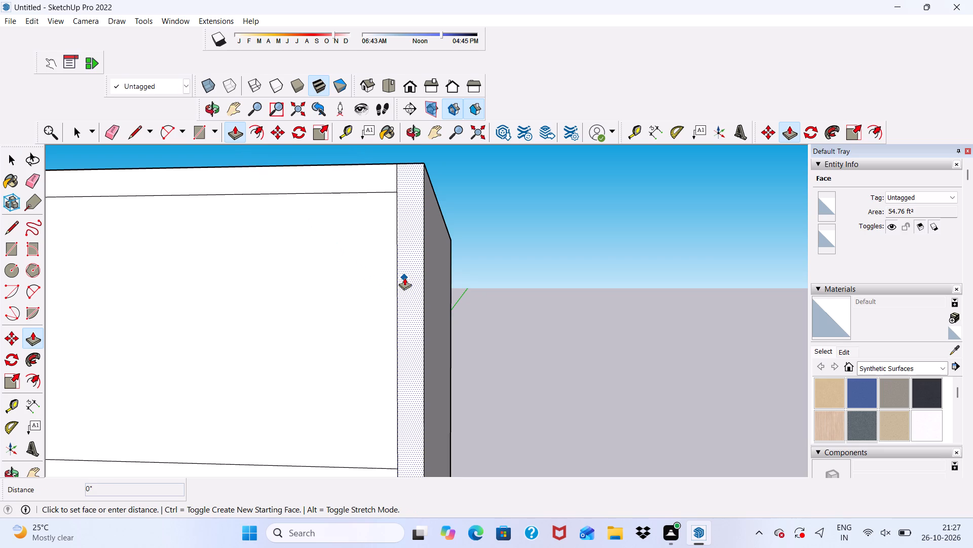
scroll(363, 263, down, 10)
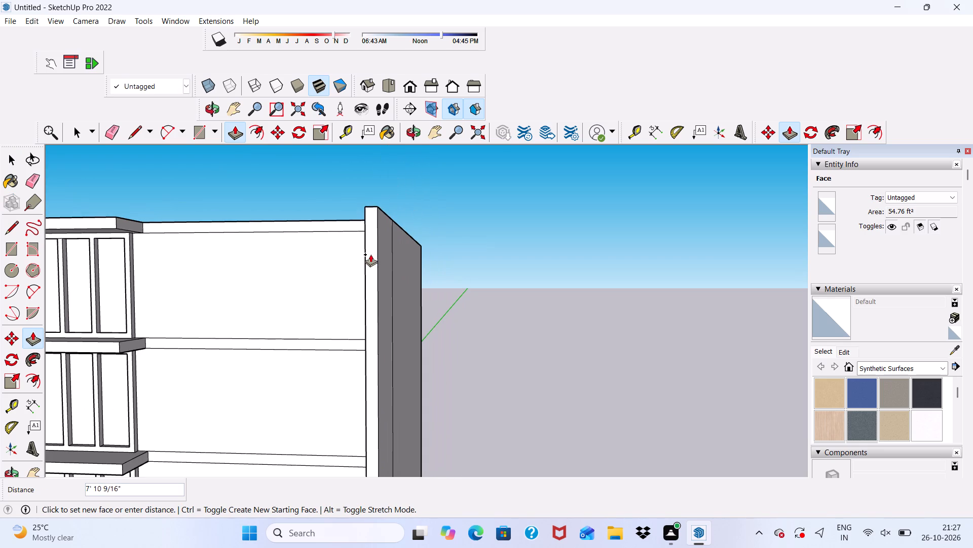
scroll(371, 249, down, 7)
scroll(329, 267, down, 3)
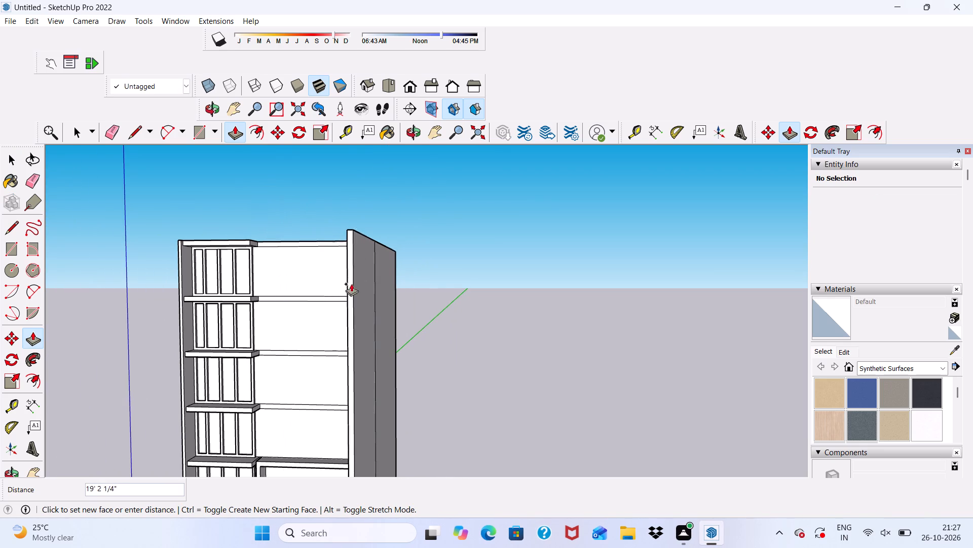
middle_drag(352, 284, 505, 195)
scroll(503, 194, down, 1)
scroll(500, 202, up, 1)
scroll(439, 217, down, 8)
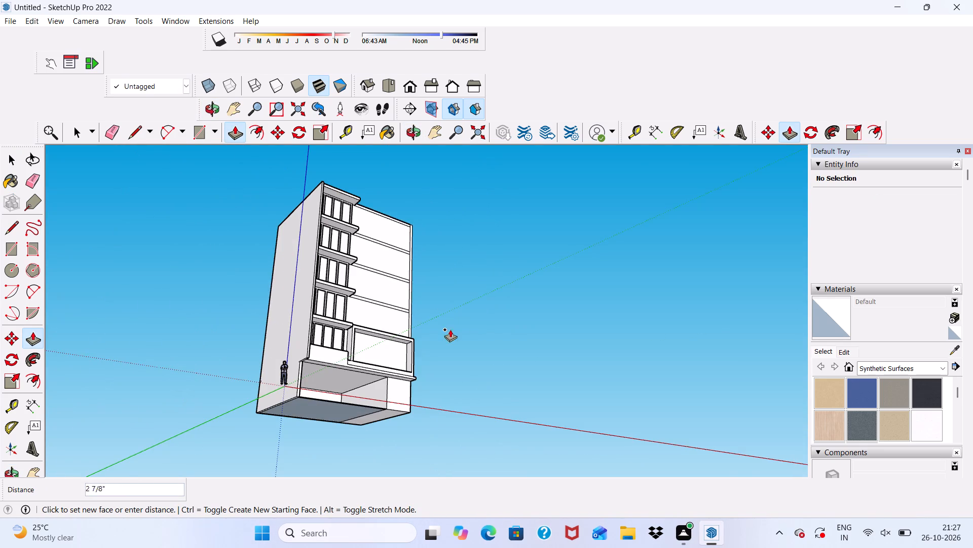
scroll(442, 360, up, 6)
scroll(389, 379, down, 1)
scroll(281, 235, down, 5)
middle_drag(380, 306, 265, 392)
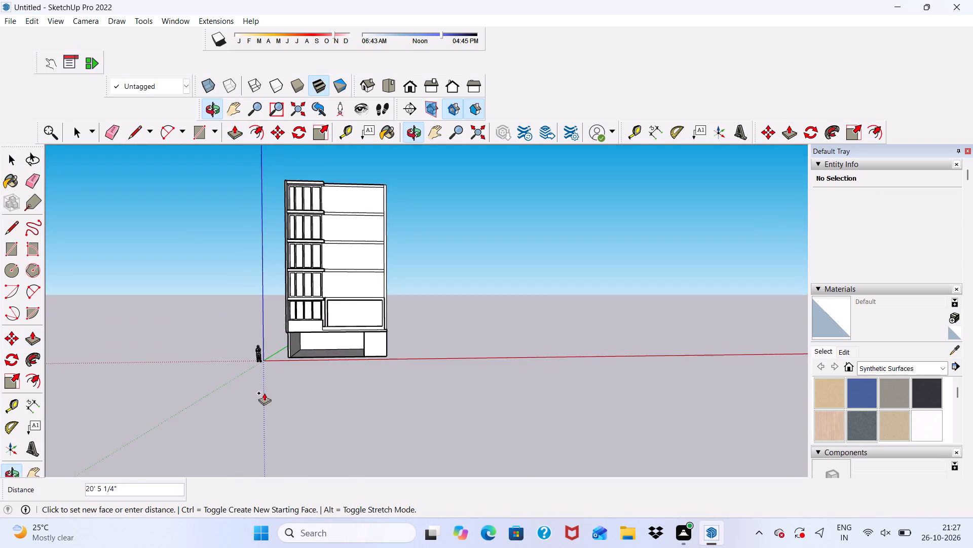
scroll(349, 357, up, 4)
scroll(417, 313, up, 4)
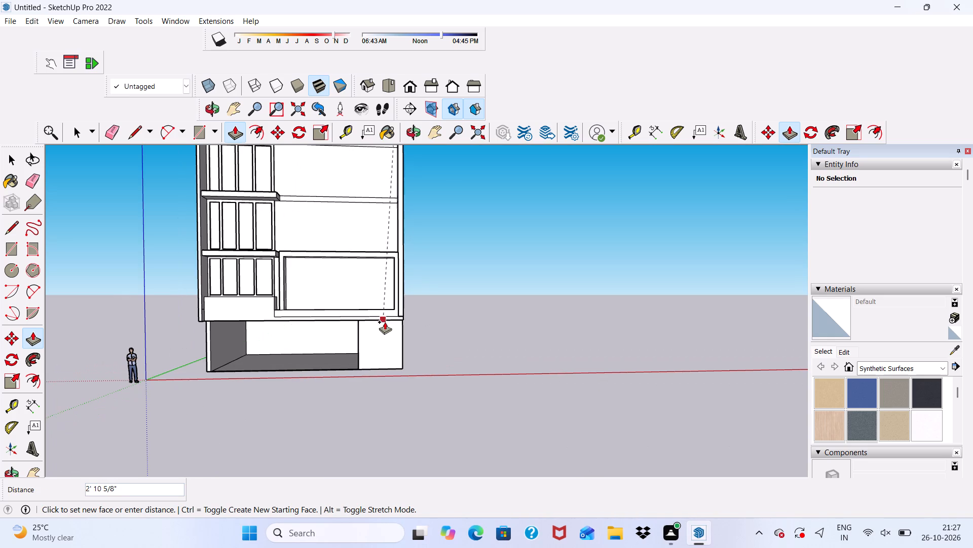
scroll(396, 315, up, 4)
scroll(353, 289, down, 5)
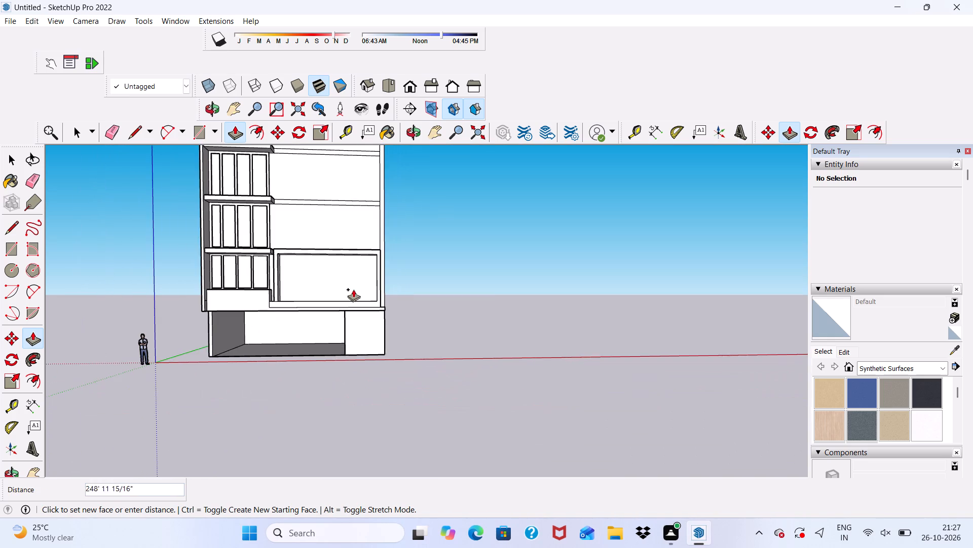
scroll(365, 270, down, 3)
middle_drag(365, 270, 517, 311)
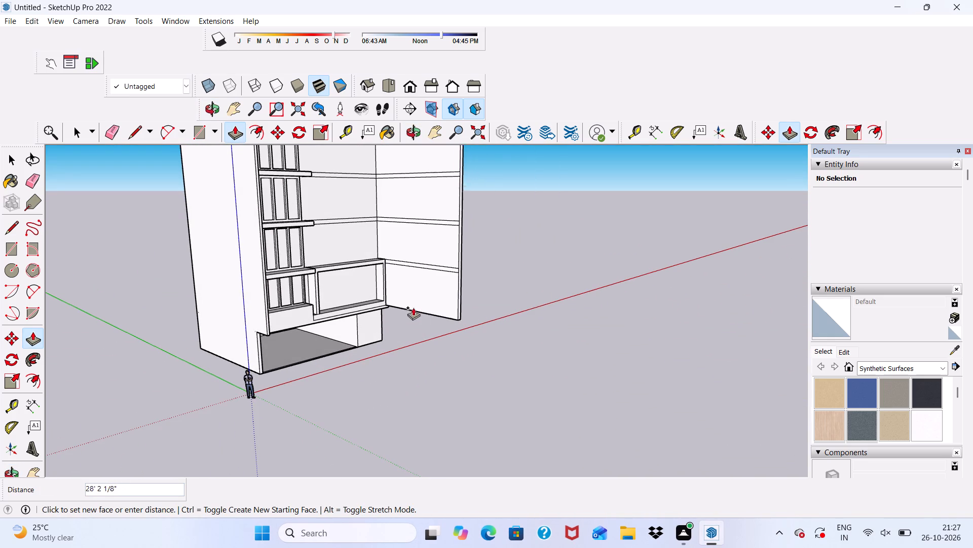
scroll(400, 298, up, 7)
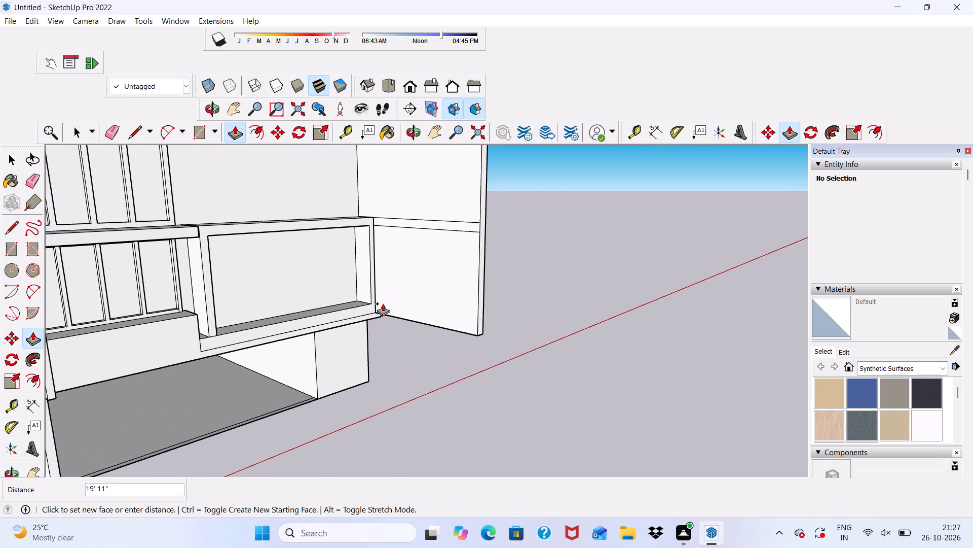
scroll(384, 297, up, 3)
scroll(374, 296, down, 4)
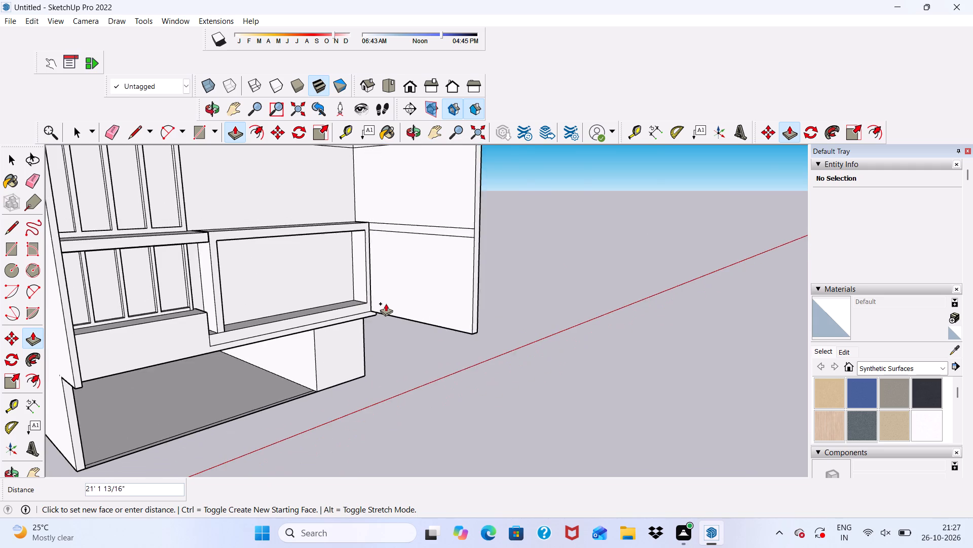
scroll(386, 303, up, 5)
scroll(370, 303, down, 5)
scroll(365, 311, up, 4)
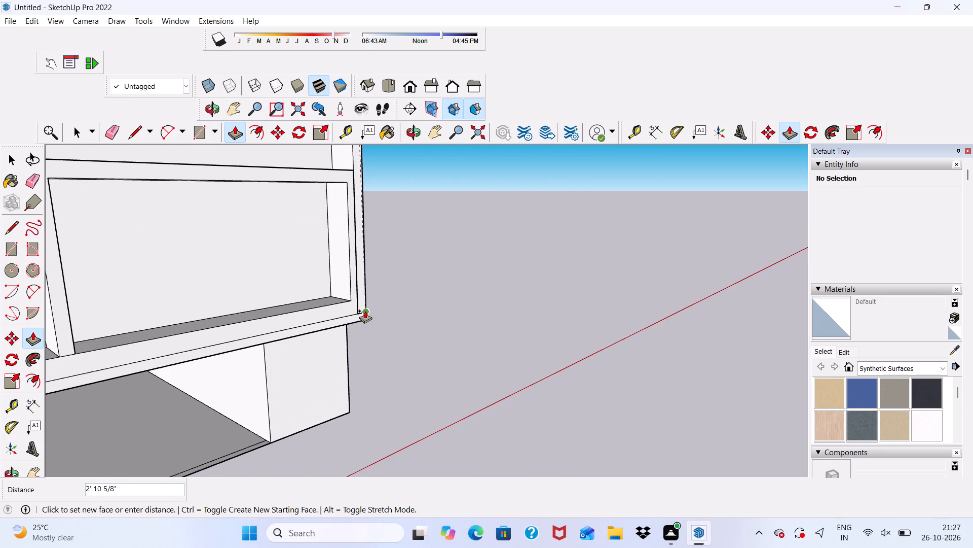
scroll(350, 304, down, 3)
scroll(360, 301, up, 2)
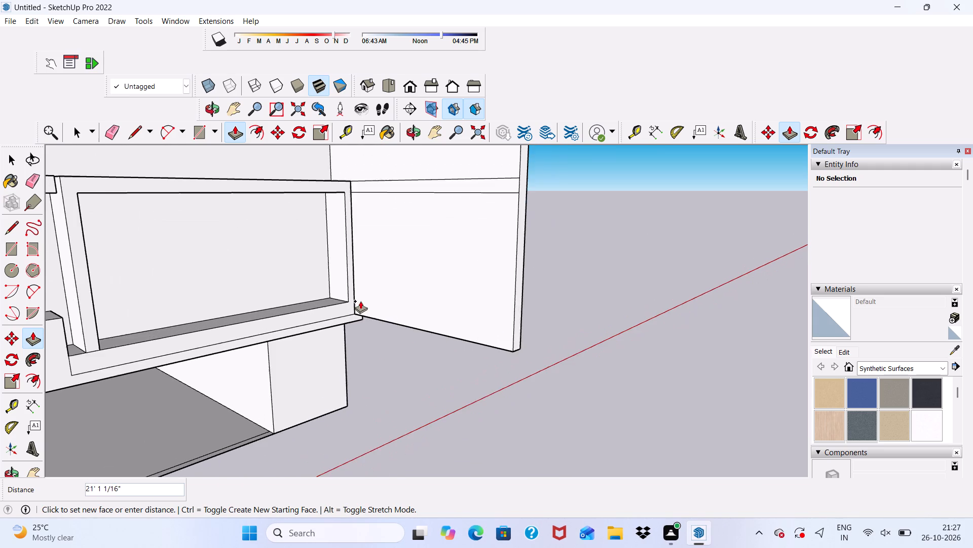
scroll(360, 301, down, 2)
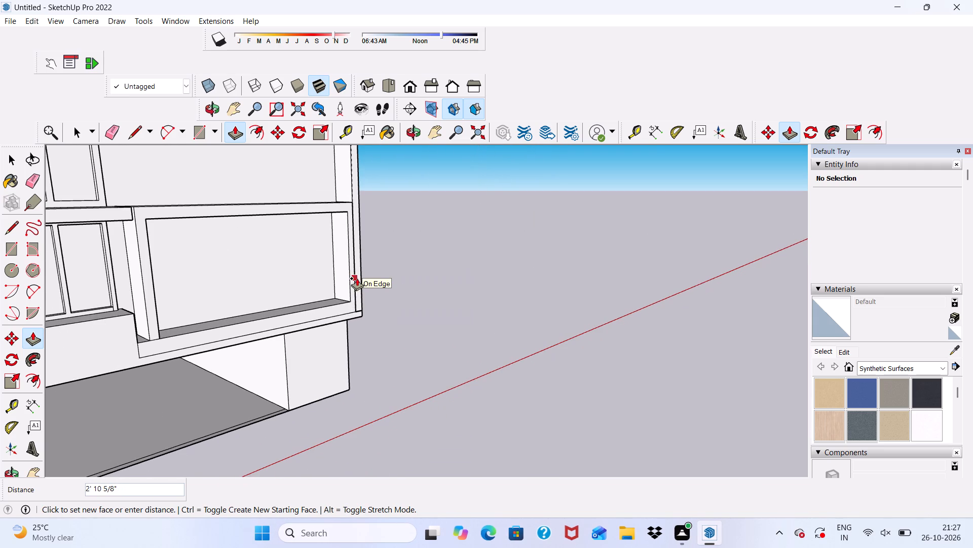
click(357, 278)
Push/Pull the vertical strip's front face further outward by about 2' 3 3/8" beyond the frame.
middle_drag(358, 280, 240, 309)
scroll(398, 231, up, 3)
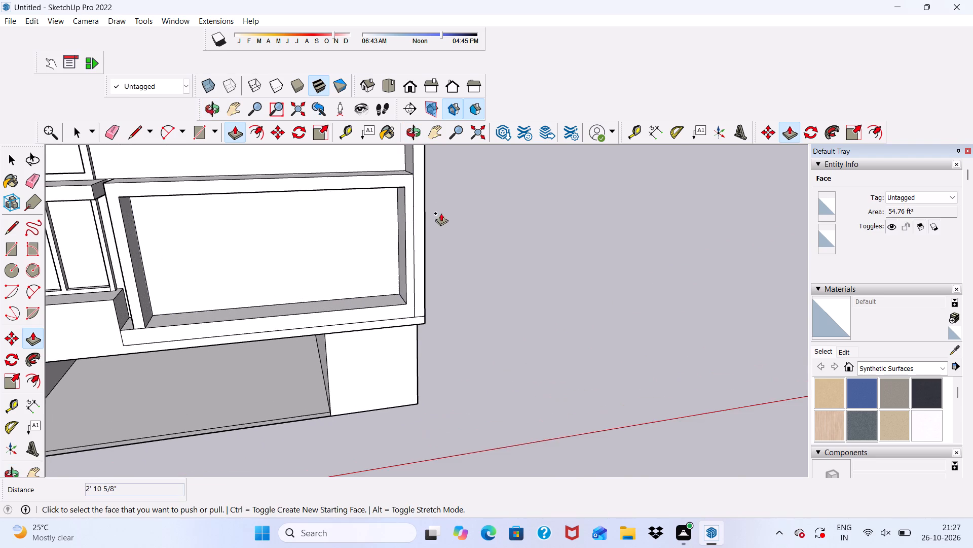
scroll(437, 234, up, 3)
click(411, 318)
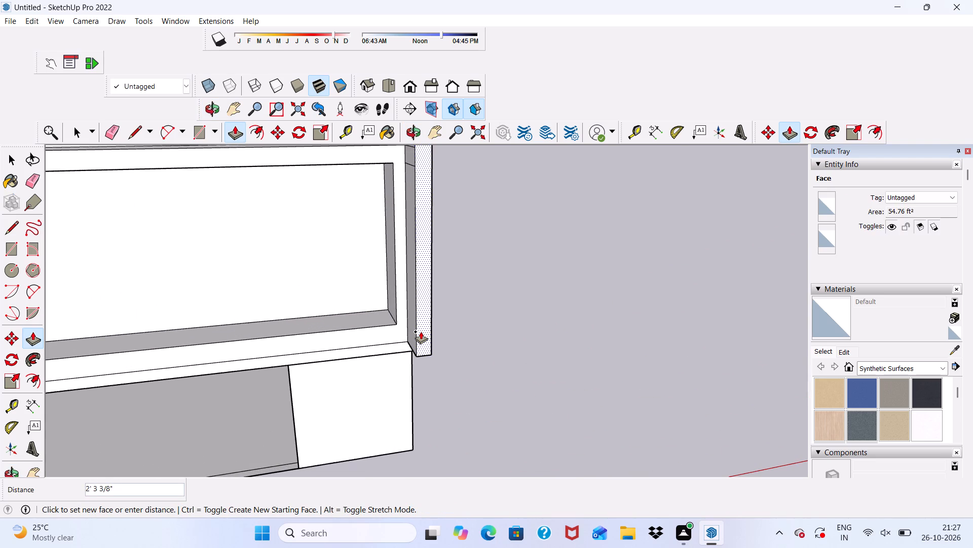
click(421, 331)
scroll(405, 338, down, 7)
middle_drag(420, 365, 459, 255)
key(space)
scroll(468, 251, down, 4)
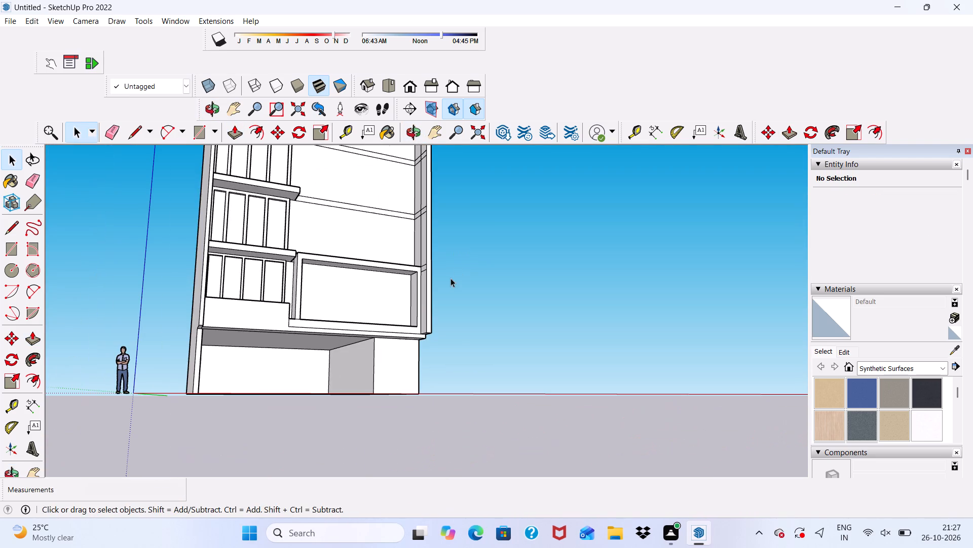
middle_click(446, 281)
Push the vertical strip's front face back by about 11 1/2".
scroll(373, 321, up, 5)
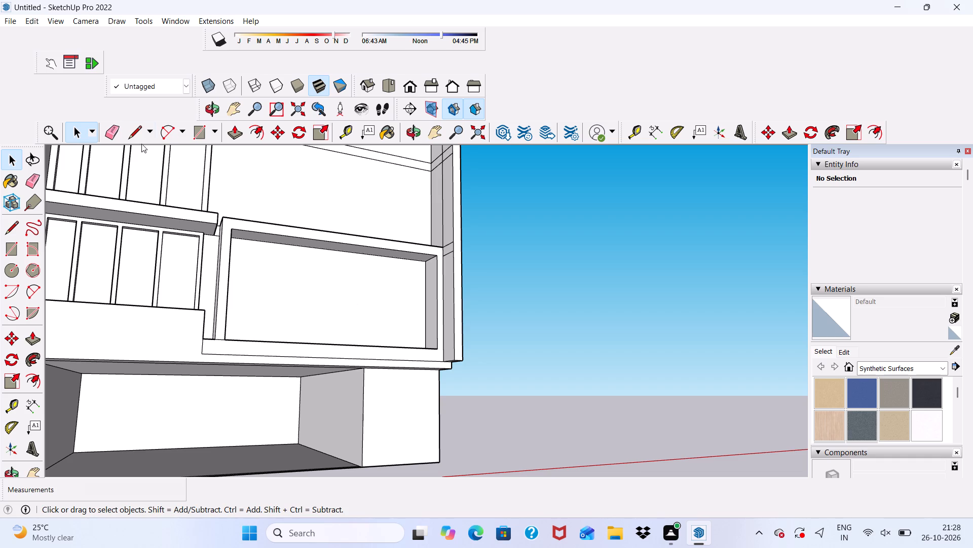
click(237, 134)
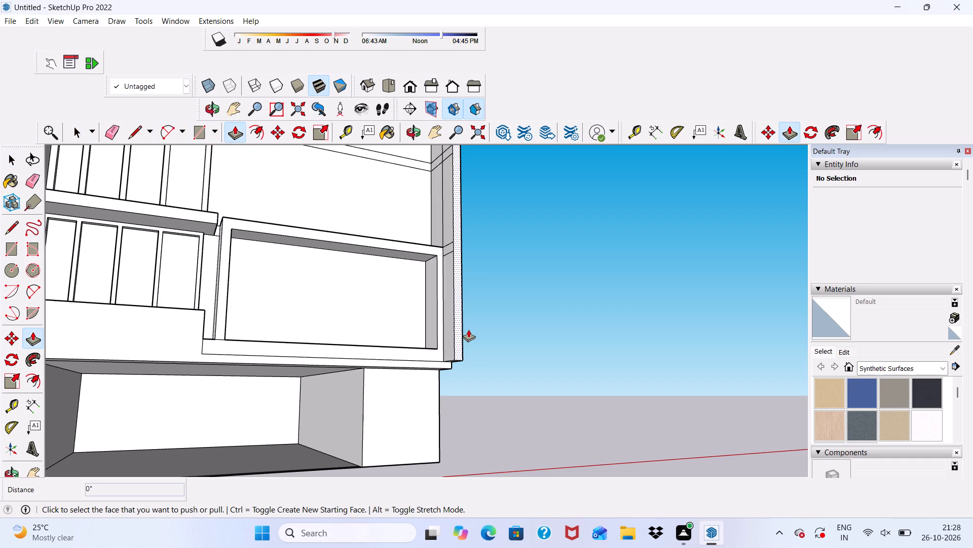
click(459, 335)
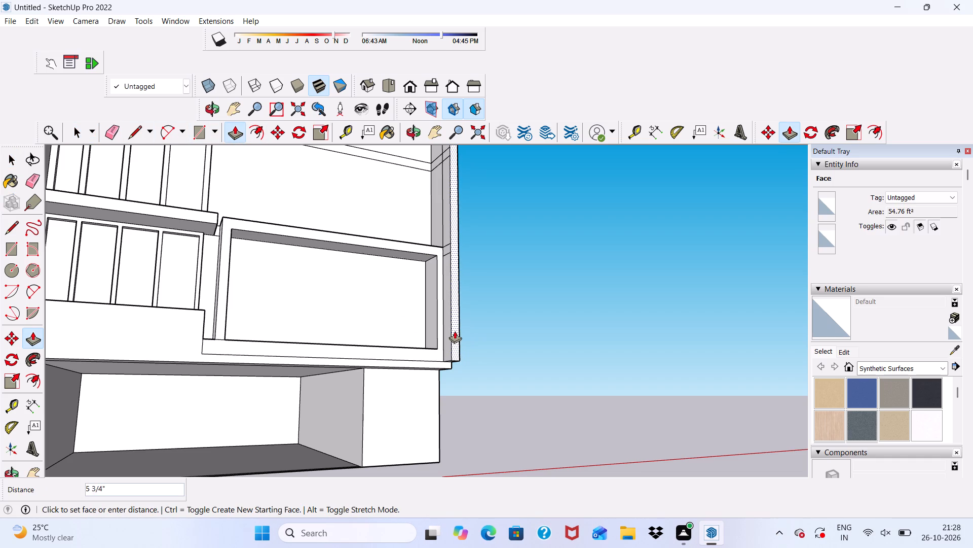
click(452, 326)
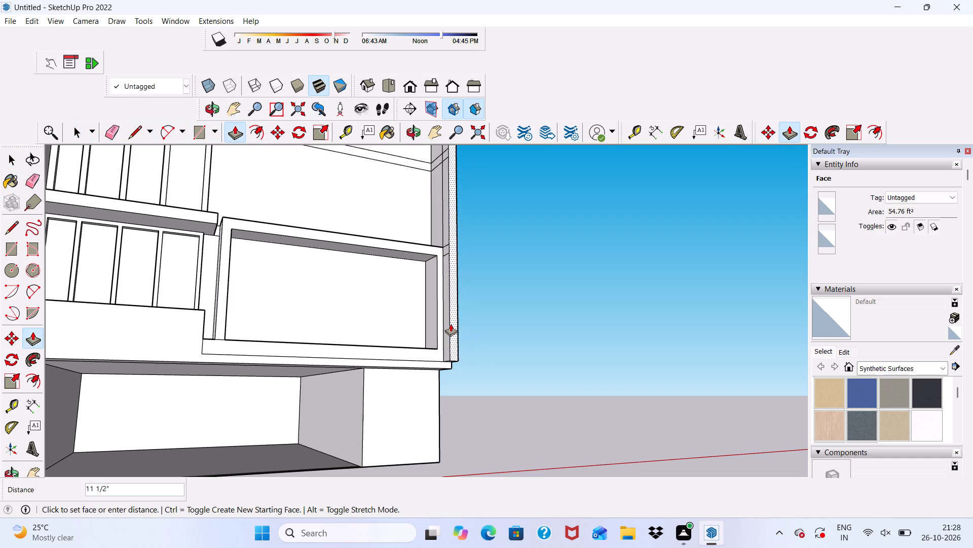
scroll(451, 324, down, 4)
middle_drag(477, 346, 501, 400)
key(space)
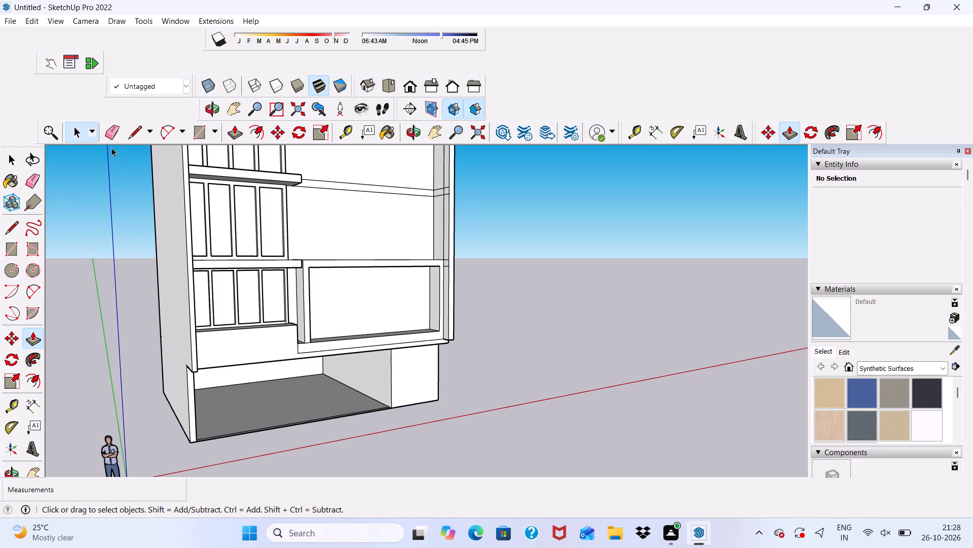
Erase the band lines and vertical seam on the strip's inner side face at the first wall band above the frame.
click(110, 143)
scroll(147, 175, down, 4)
scroll(328, 214, up, 7)
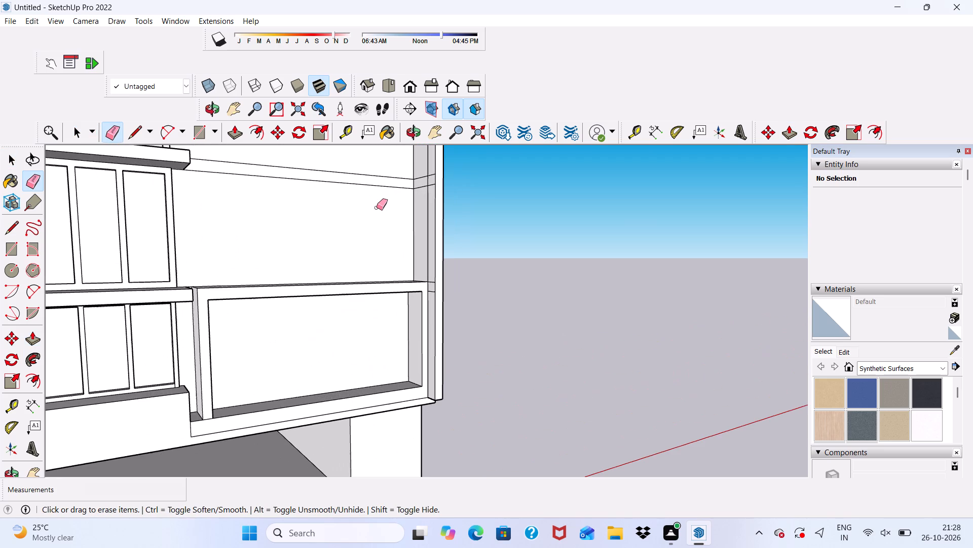
middle_drag(378, 211, 452, 200)
scroll(431, 195, up, 4)
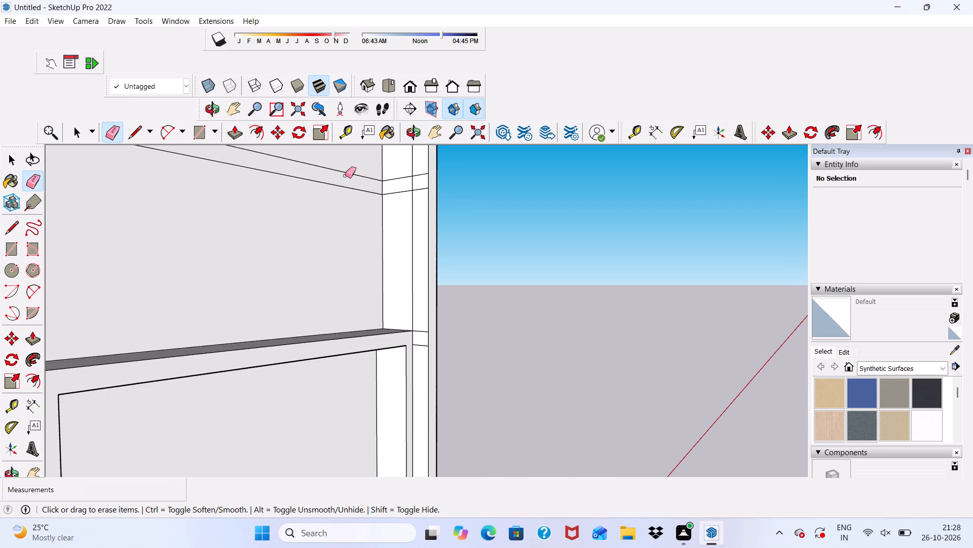
drag(402, 168, 419, 176)
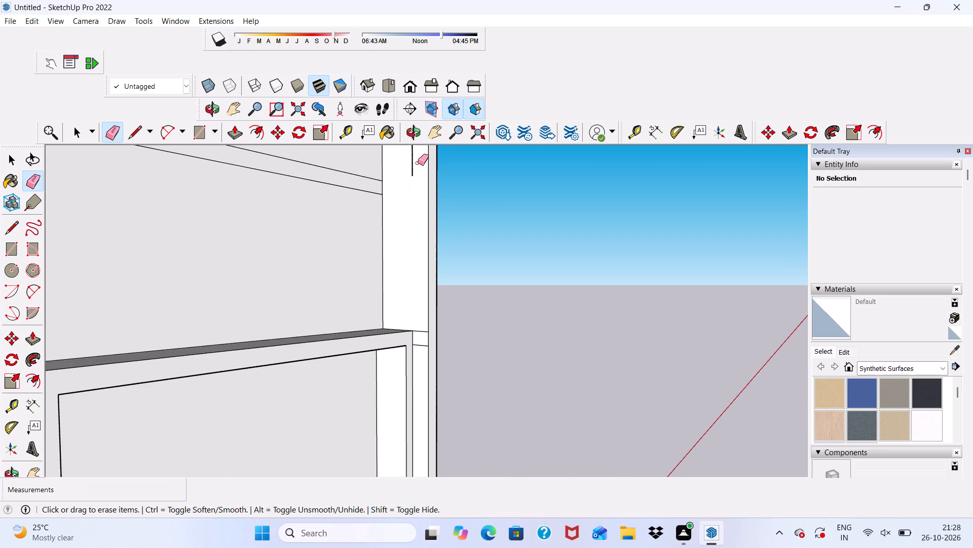
drag(418, 163, 412, 163)
Erase the leftover band lines and seam on the strip's inner side face beside the frame's top beam.
scroll(408, 189, down, 4)
scroll(419, 253, up, 5)
scroll(419, 324, up, 1)
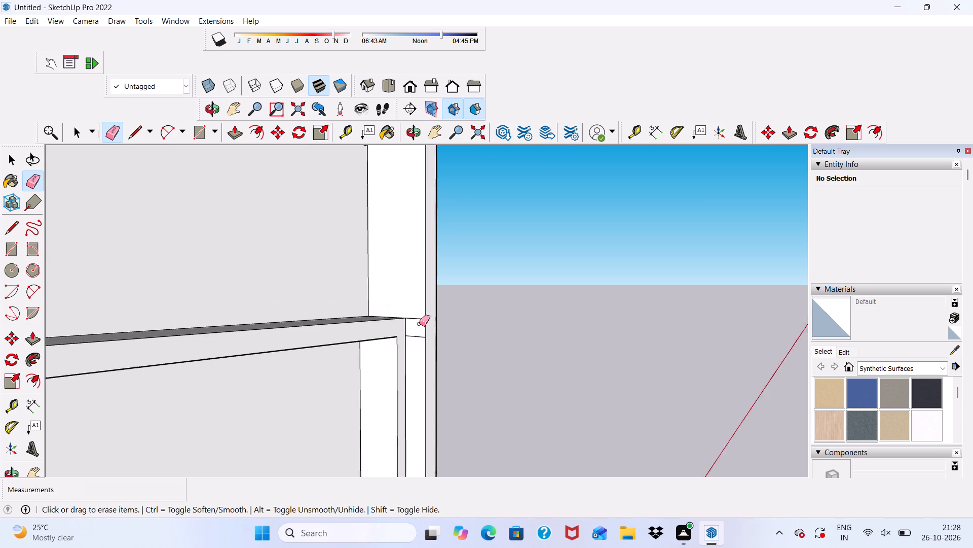
scroll(419, 324, up, 4)
drag(416, 318, 413, 348)
drag(400, 306, 406, 327)
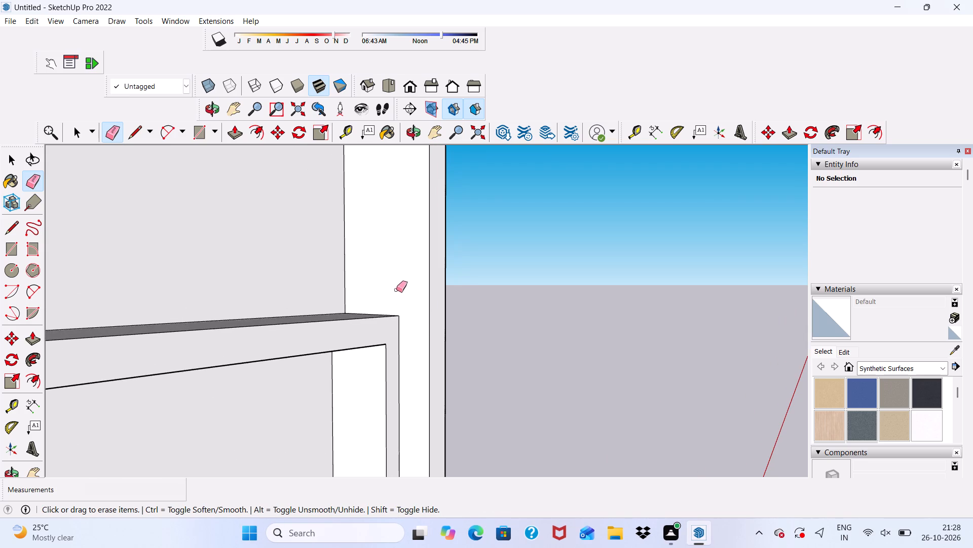
Erase the roof-level band line and the vertical seam below it on the strip's inner side face.
scroll(396, 289, down, 12)
scroll(372, 282, down, 12)
scroll(365, 220, up, 6)
scroll(371, 173, up, 4)
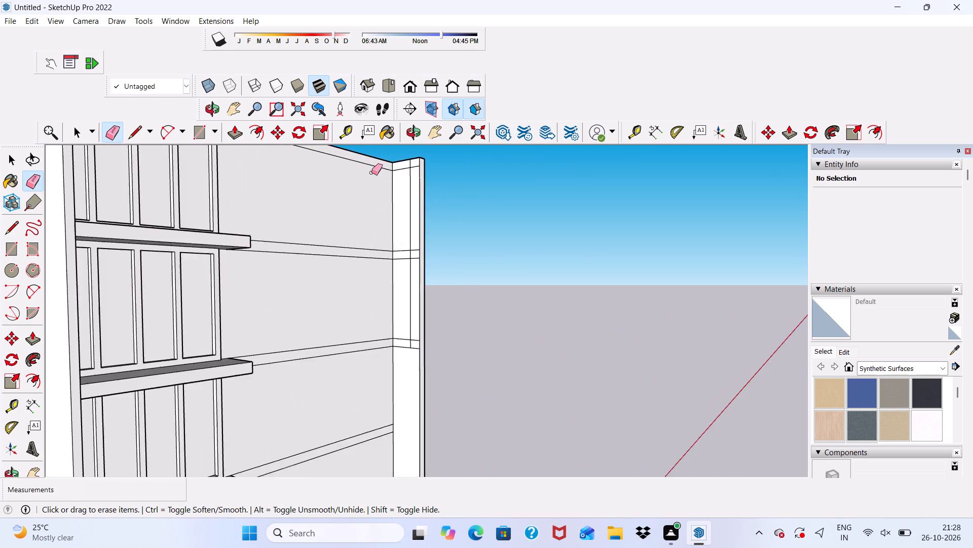
scroll(371, 173, up, 9)
scroll(408, 172, down, 1)
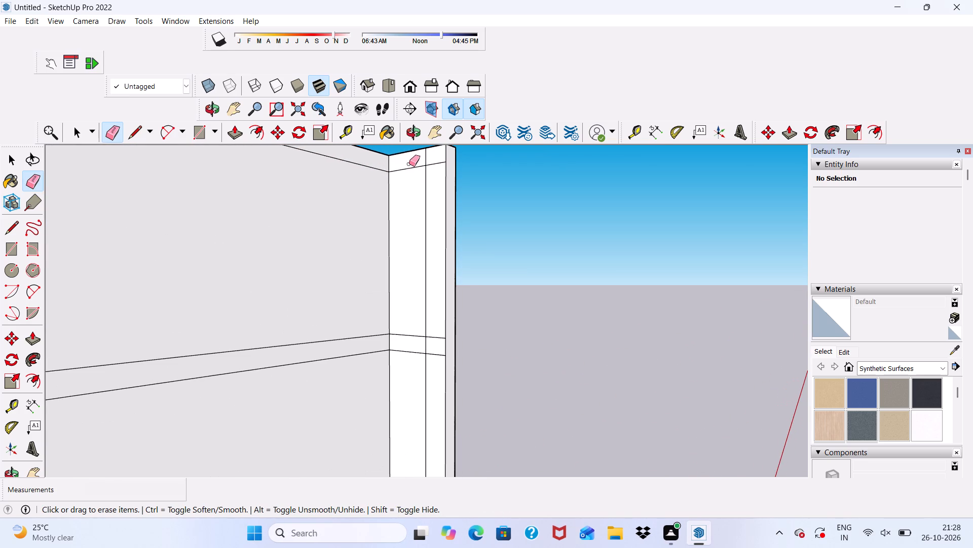
drag(409, 164, 414, 176)
click(417, 175)
drag(426, 159, 435, 178)
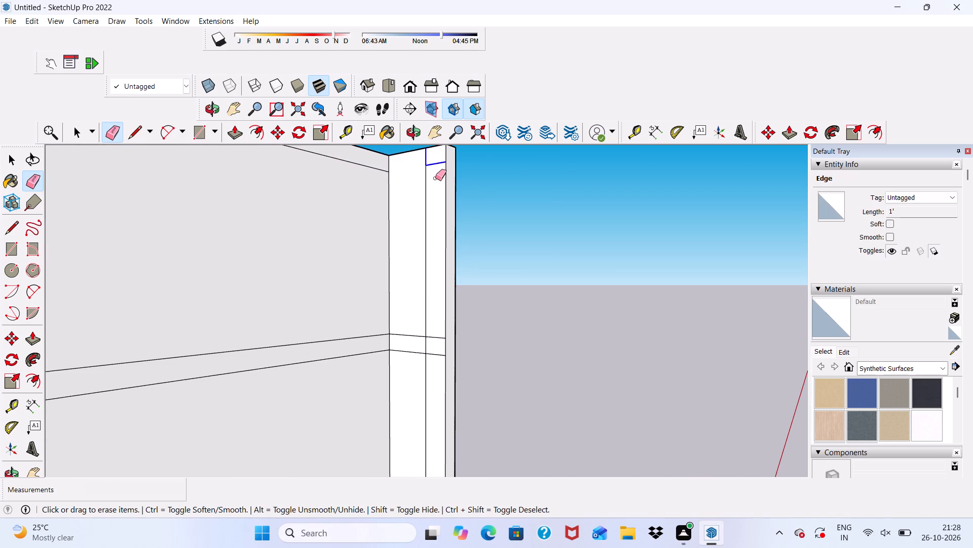
drag(435, 178, 423, 206)
Erase the band lines and seam on the strip's inner side face at the first wall band below the roof.
scroll(424, 184, down, 6)
scroll(435, 260, up, 5)
drag(430, 270, 420, 322)
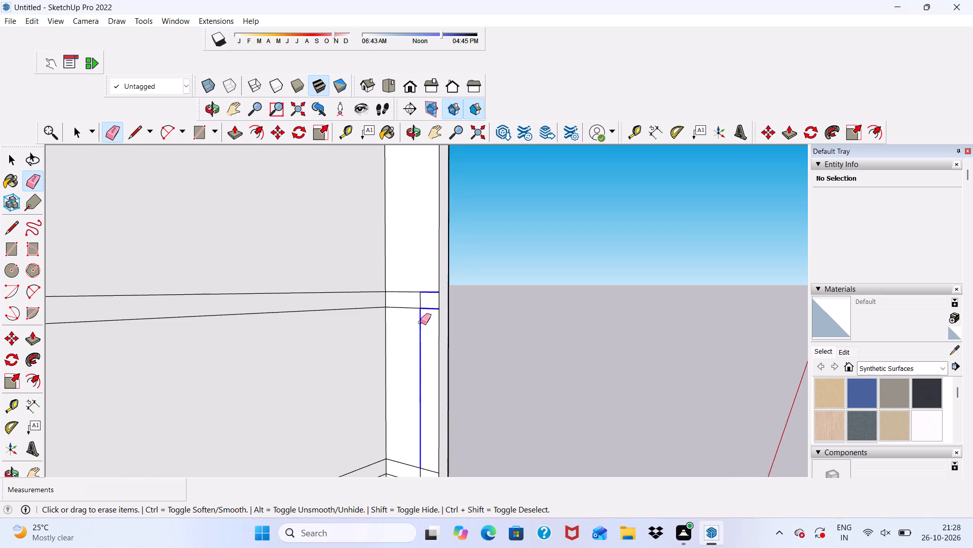
drag(420, 322, 412, 314)
drag(398, 283, 408, 315)
drag(410, 293, 419, 300)
Erase the remaining band lines and short seam on the strip's inner side face at the second wall band below the roof.
scroll(410, 237, down, 4)
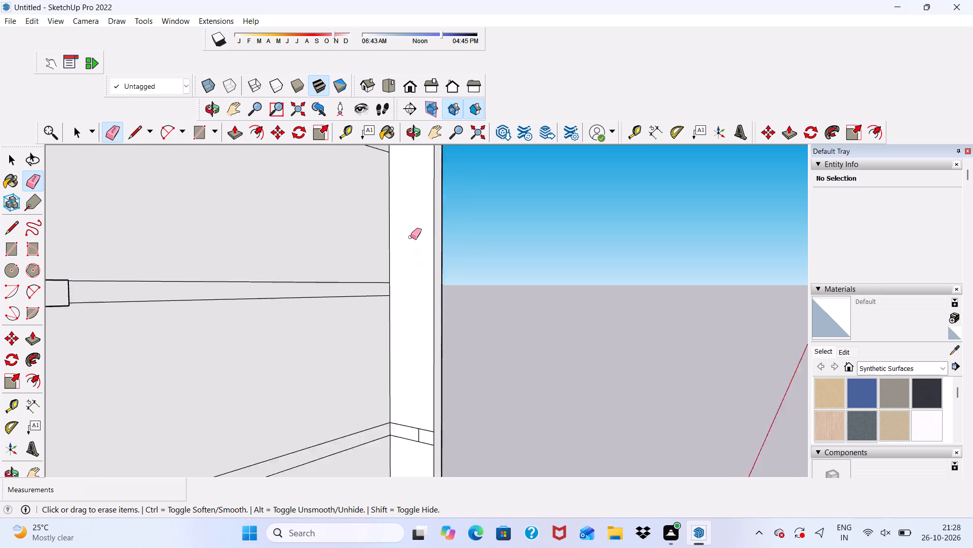
scroll(410, 237, down, 3)
scroll(367, 207, down, 6)
scroll(397, 326, up, 7)
drag(383, 279, 405, 289)
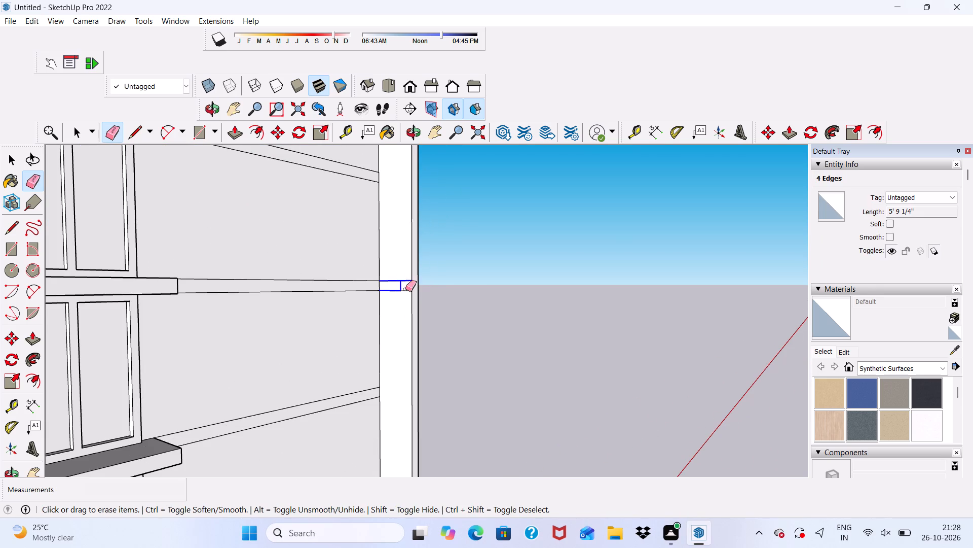
drag(405, 289, 406, 293)
Examine the building's whole front elevation, including the extruded vertical edge strip.
scroll(384, 204, down, 6)
middle_drag(409, 271, 295, 286)
scroll(295, 286, up, 1)
scroll(302, 264, down, 4)
key(space)
middle_drag(389, 311, 298, 296)
scroll(363, 182, up, 5)
scroll(396, 241, down, 5)
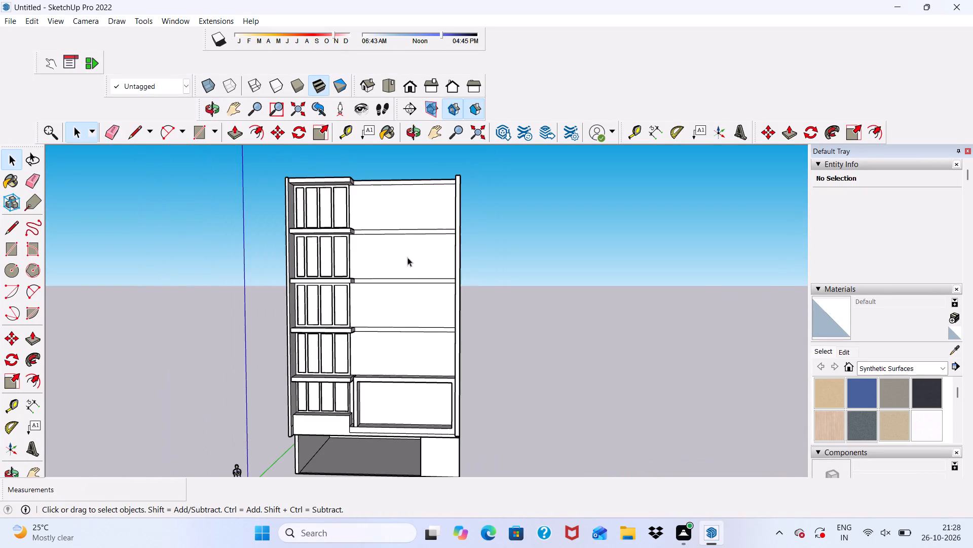
scroll(401, 259, down, 6)
scroll(420, 307, up, 1)
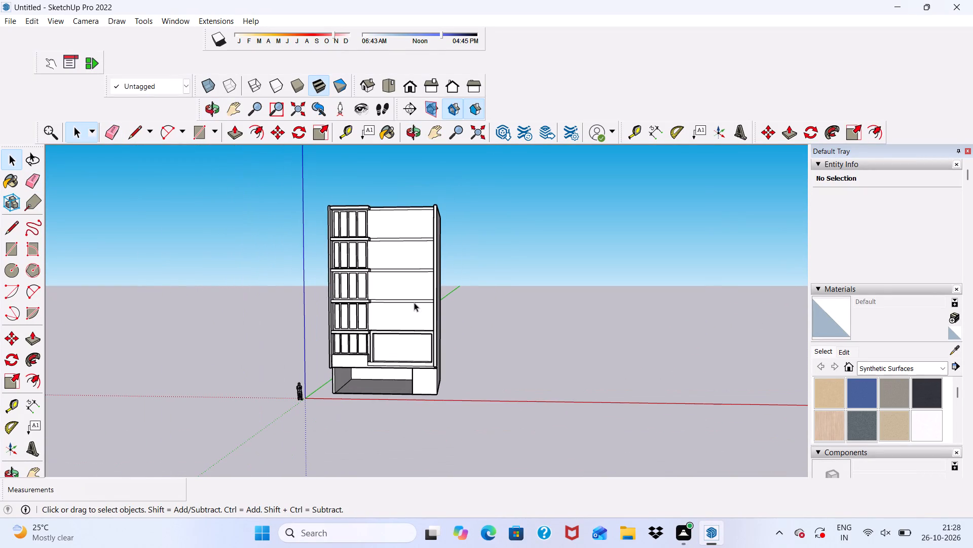
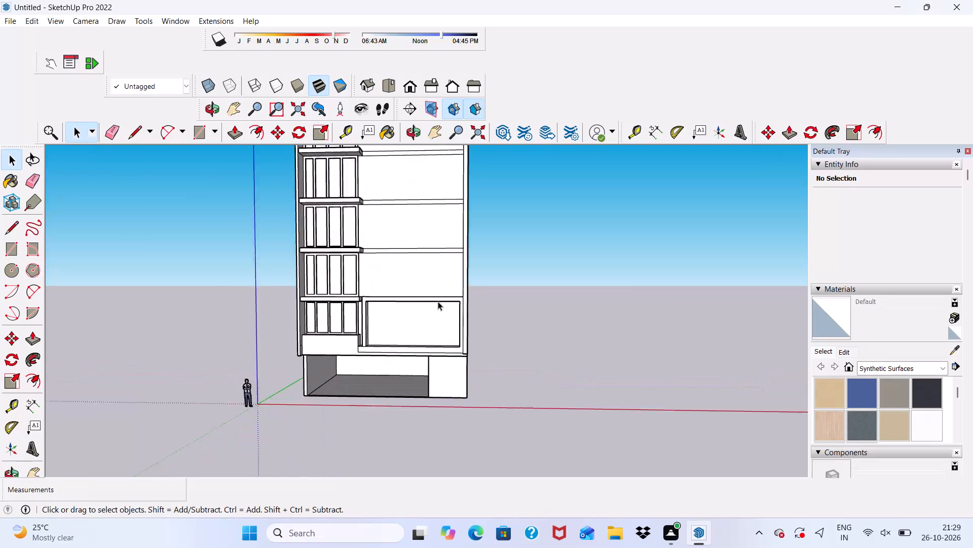
Examine the multi-storey building's front facade from several angles, including the balconies, ground-floor opening and framed first-floor recess.
middle_drag(446, 301, 467, 248)
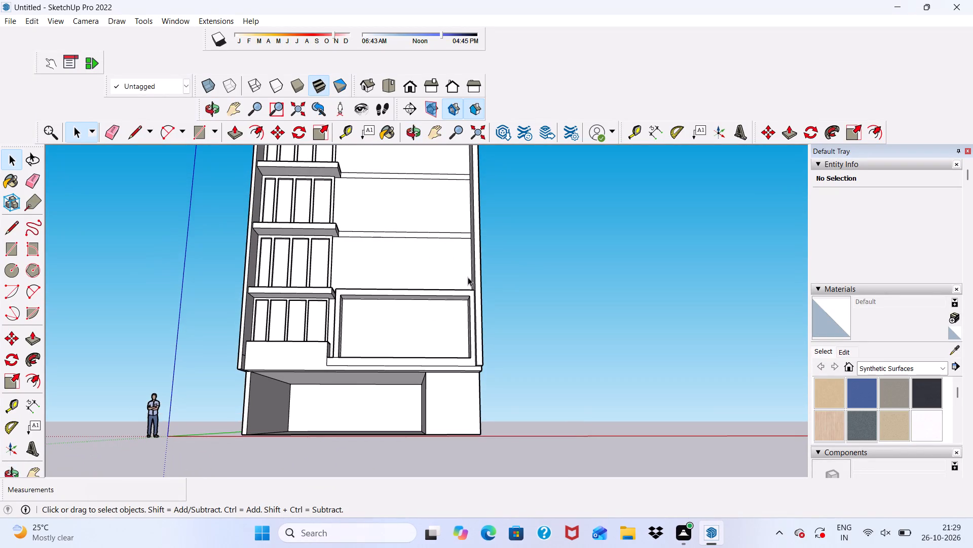
scroll(472, 293, down, 3)
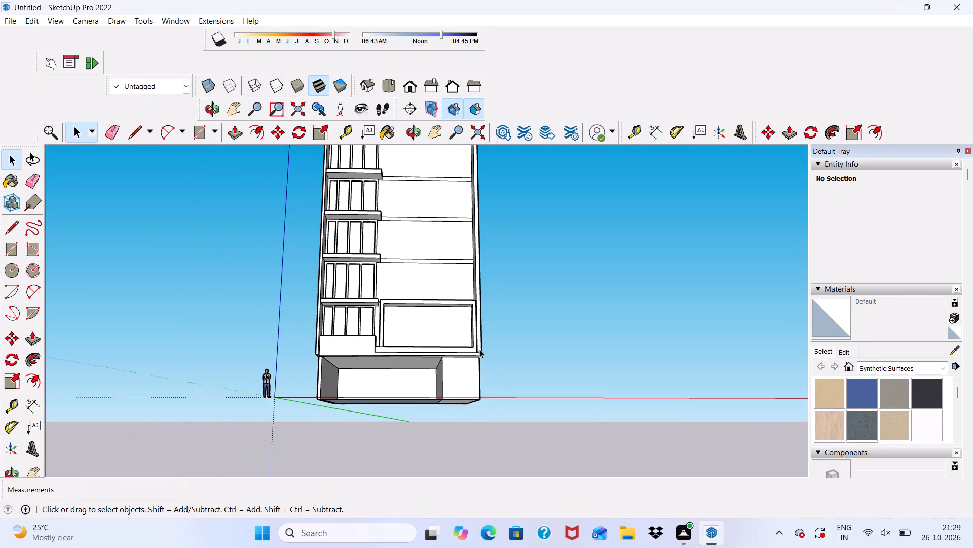
scroll(479, 349, down, 1)
scroll(406, 358, down, 6)
middle_drag(408, 378, 407, 274)
scroll(416, 269, up, 1)
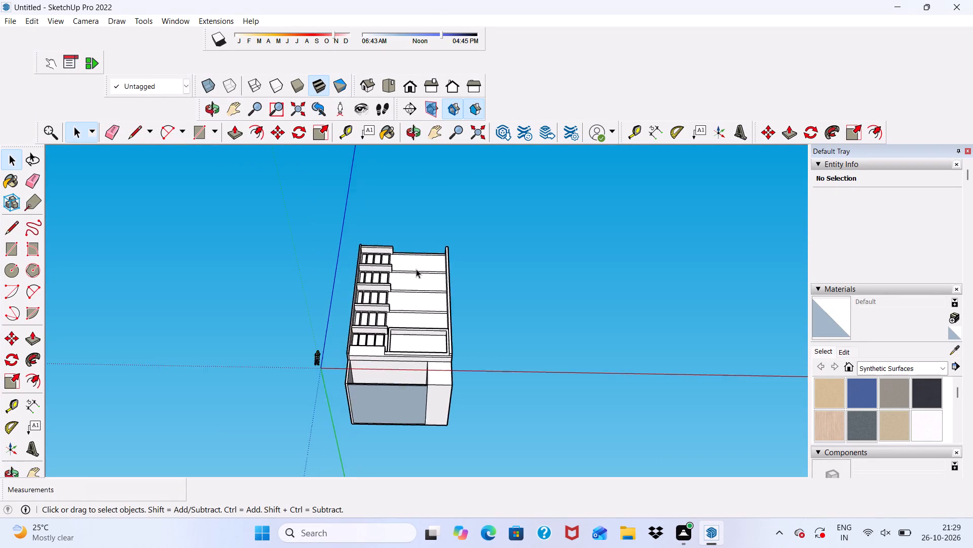
scroll(417, 269, down, 3)
scroll(428, 317, up, 7)
middle_drag(425, 323, 426, 410)
scroll(422, 410, down, 1)
scroll(403, 359, up, 6)
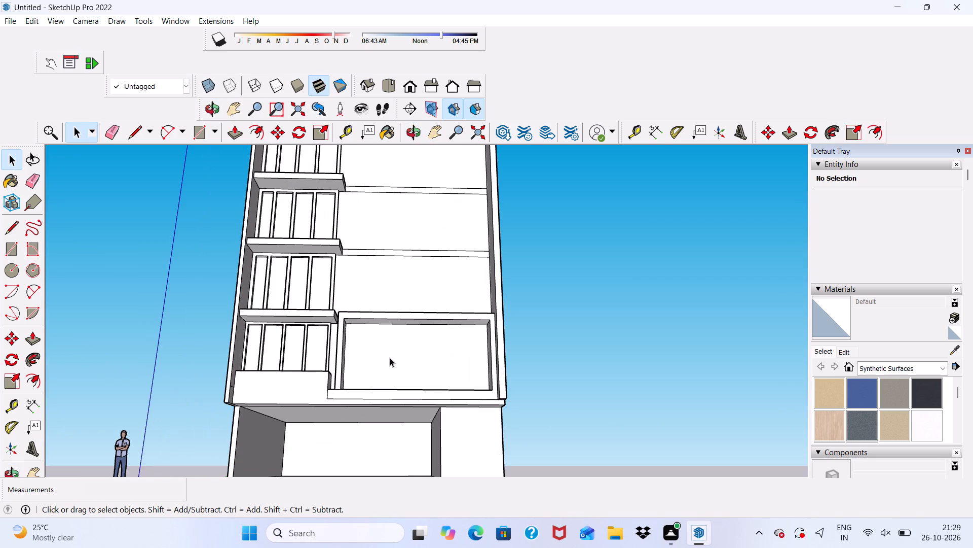
middle_drag(390, 358, 398, 342)
scroll(398, 342, down, 5)
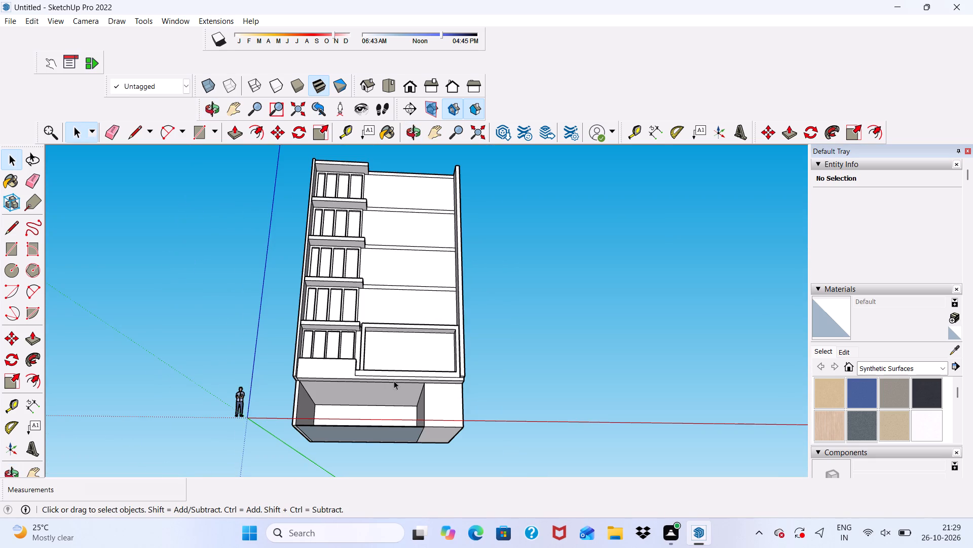
scroll(364, 373, down, 5)
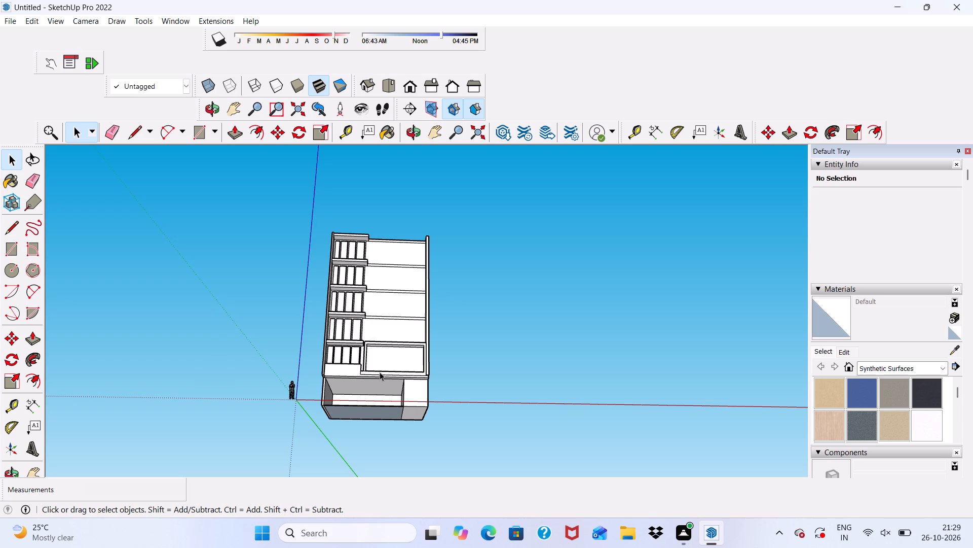
scroll(364, 300, up, 5)
middle_drag(380, 311, 343, 432)
middle_drag(387, 386, 373, 326)
scroll(380, 361, up, 5)
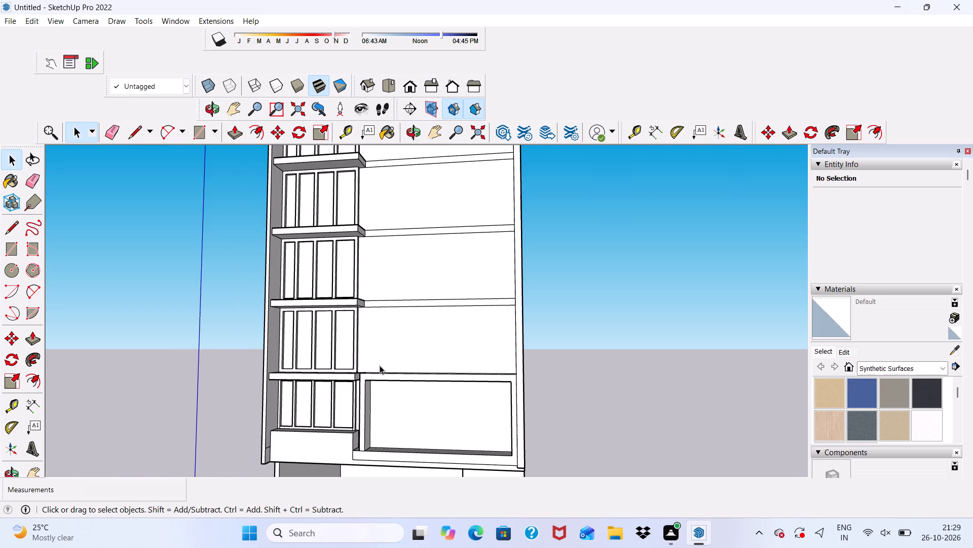
middle_drag(376, 380, 376, 392)
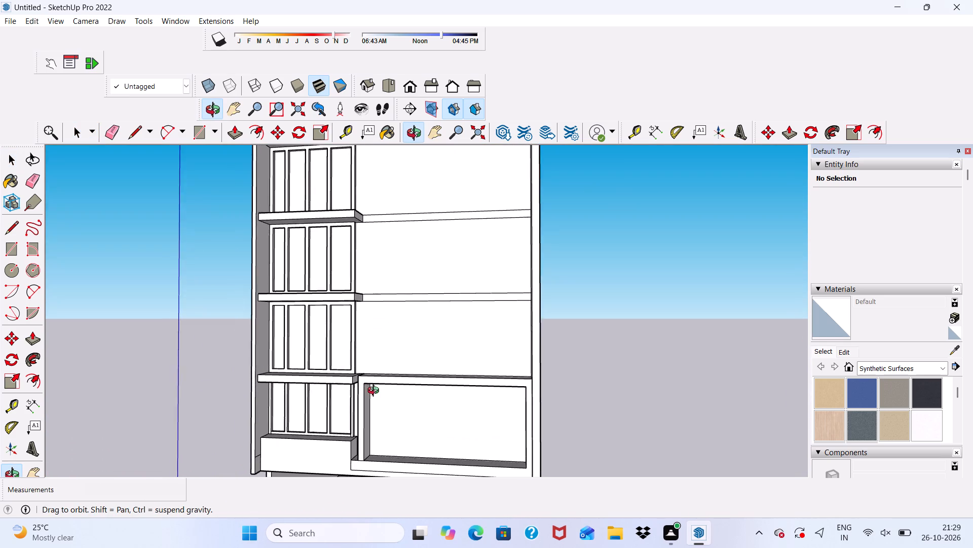
middle_drag(376, 392, 373, 407)
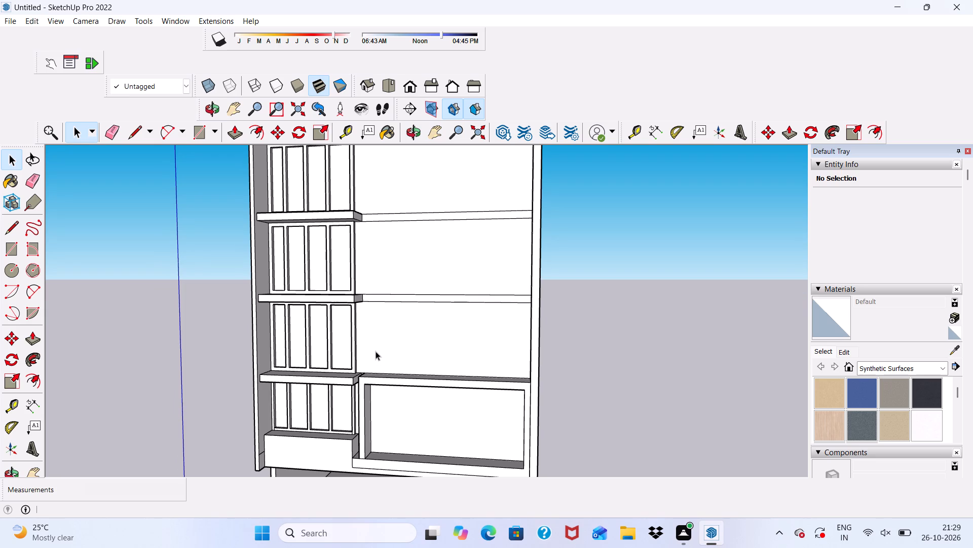
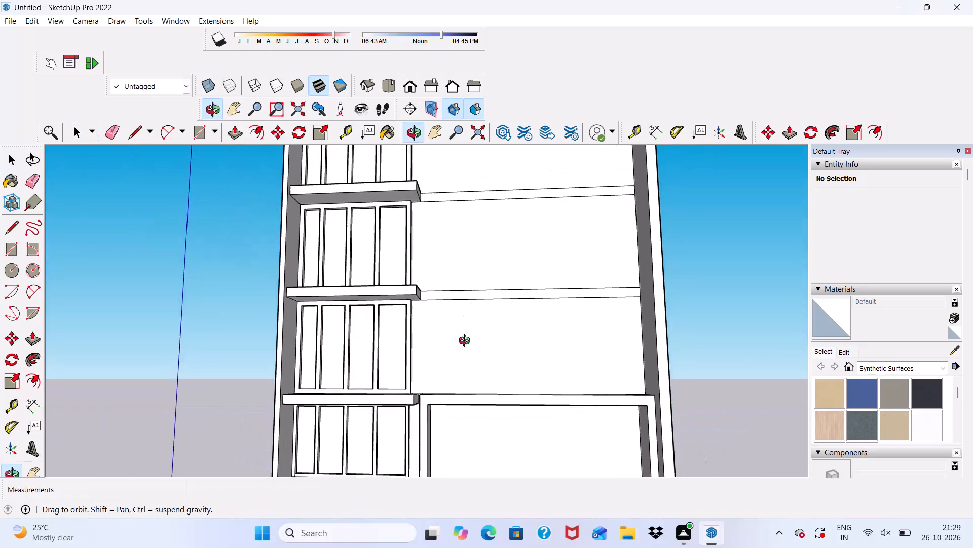
Draw a 1' vertical line across the floor band one storey above the framed recess, near the balcony slab's end.
scroll(448, 405, up, 6)
scroll(447, 401, down, 1)
middle_drag(447, 401, 447, 382)
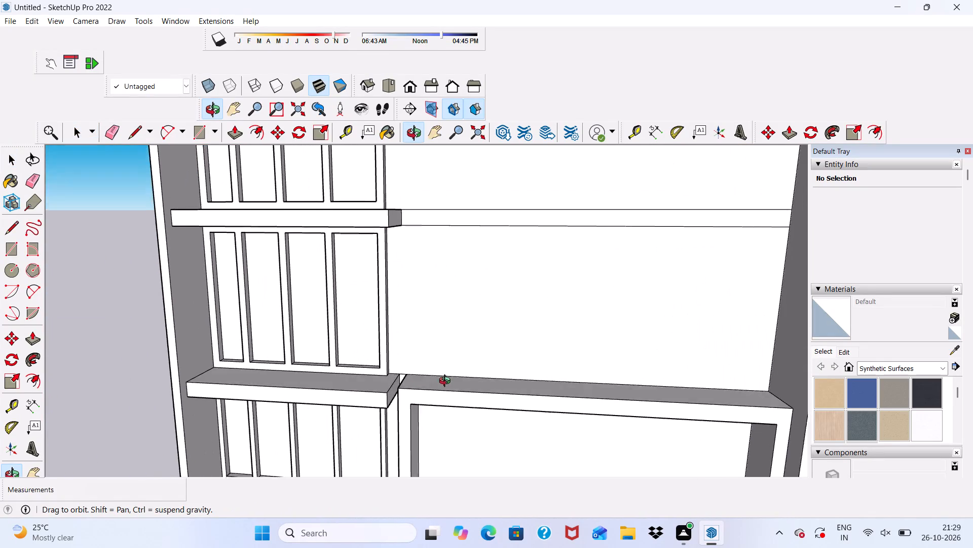
middle_drag(447, 382, 447, 366)
scroll(434, 362, down, 5)
scroll(420, 271, up, 5)
scroll(420, 286, down, 4)
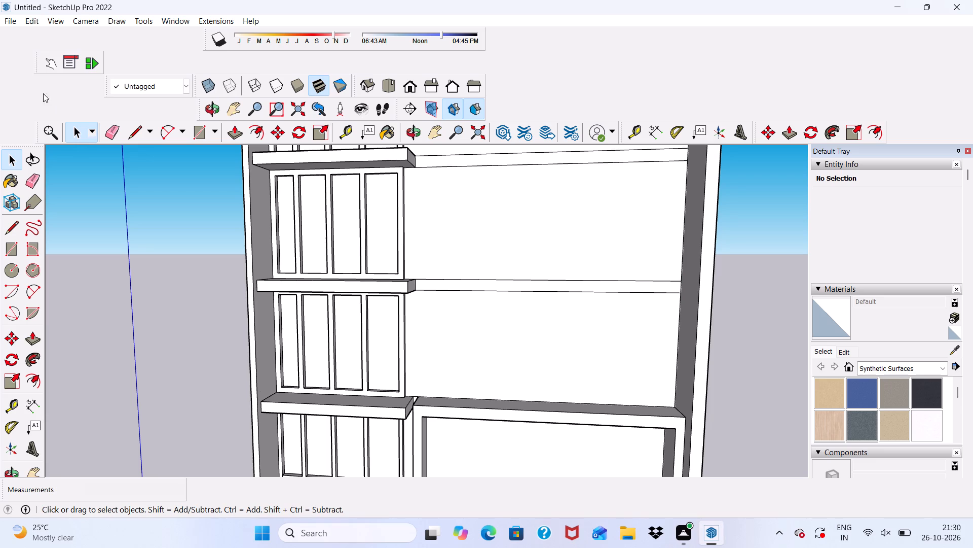
click(233, 131)
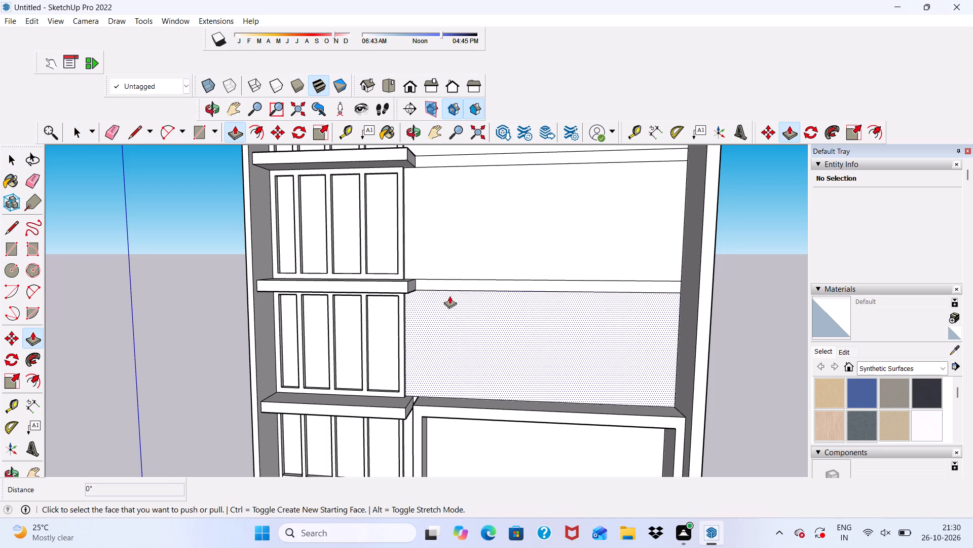
key(space)
scroll(441, 281, up, 1)
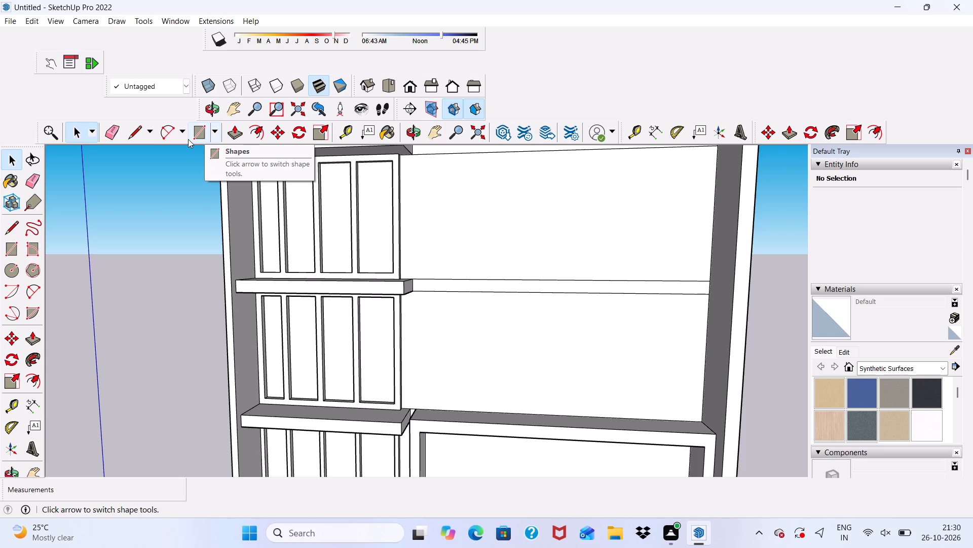
click(130, 130)
scroll(490, 273, up, 1)
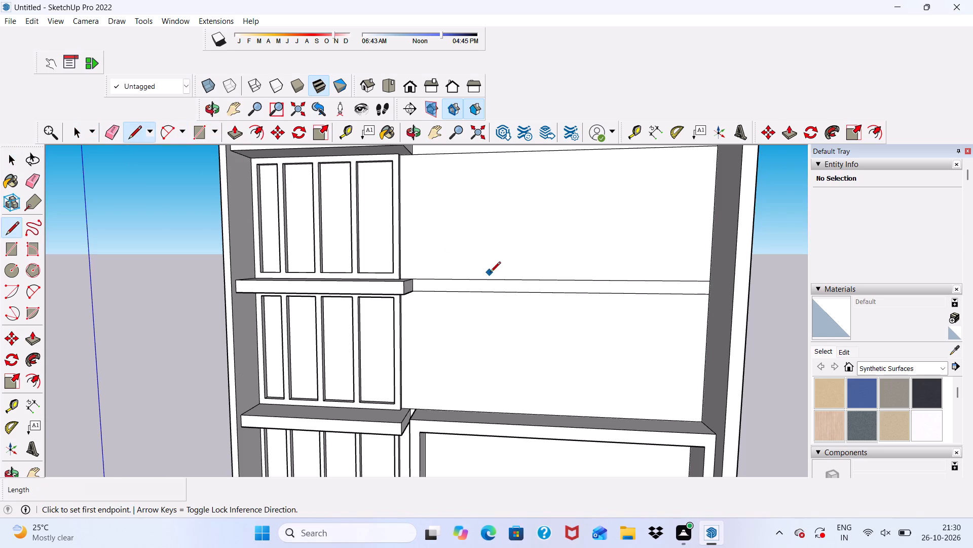
scroll(490, 273, up, 2)
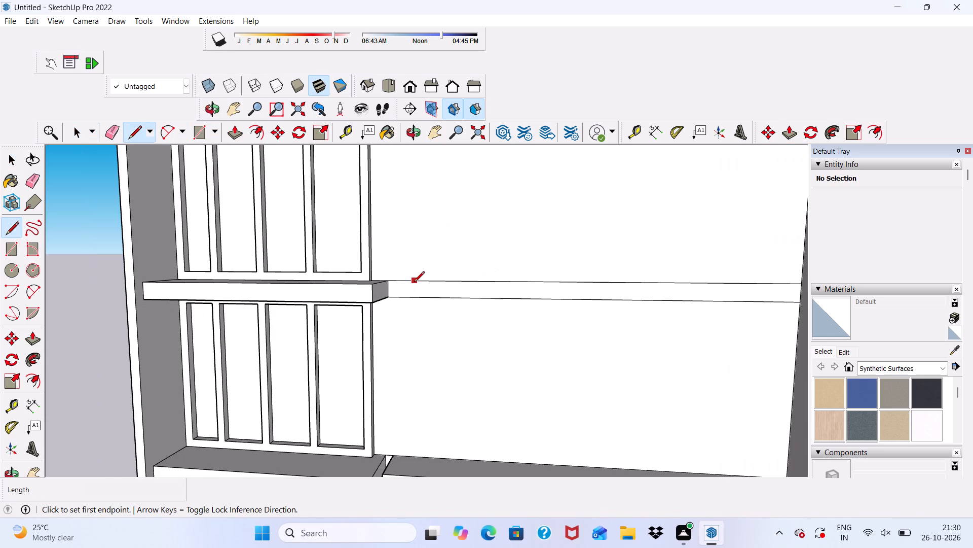
click(414, 283)
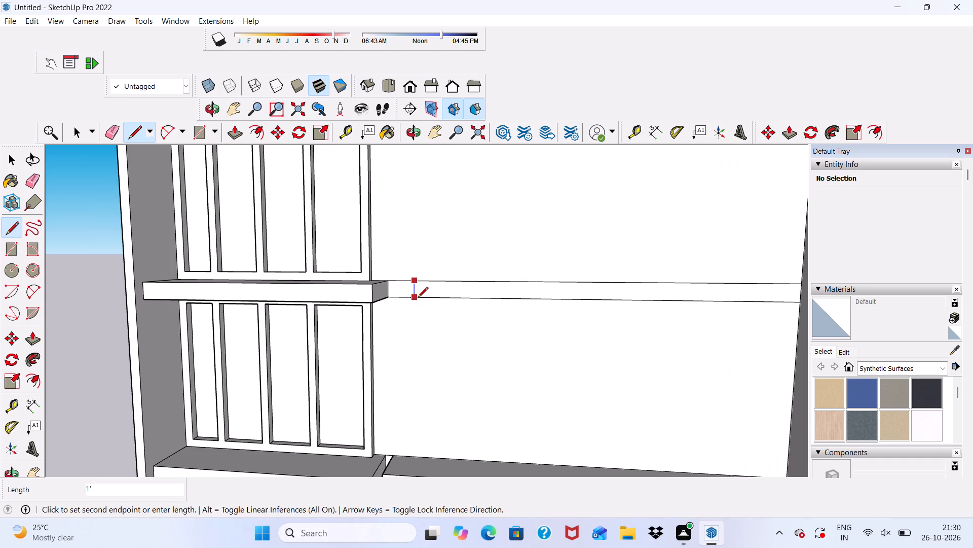
click(418, 298)
key(space)
Push/Pull the floor band face beyond that line outward 2' 10 5/8", using the first-floor frame as the depth reference.
click(442, 292)
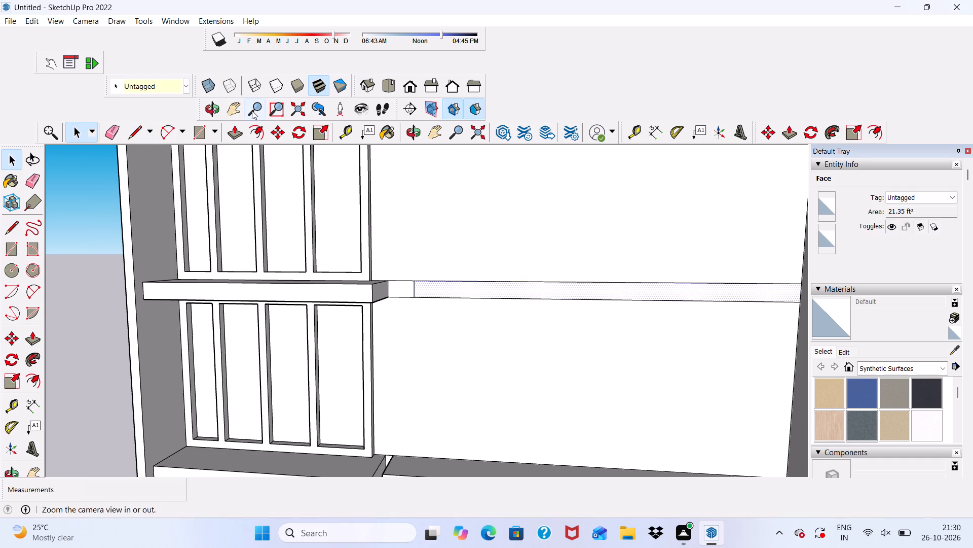
click(236, 138)
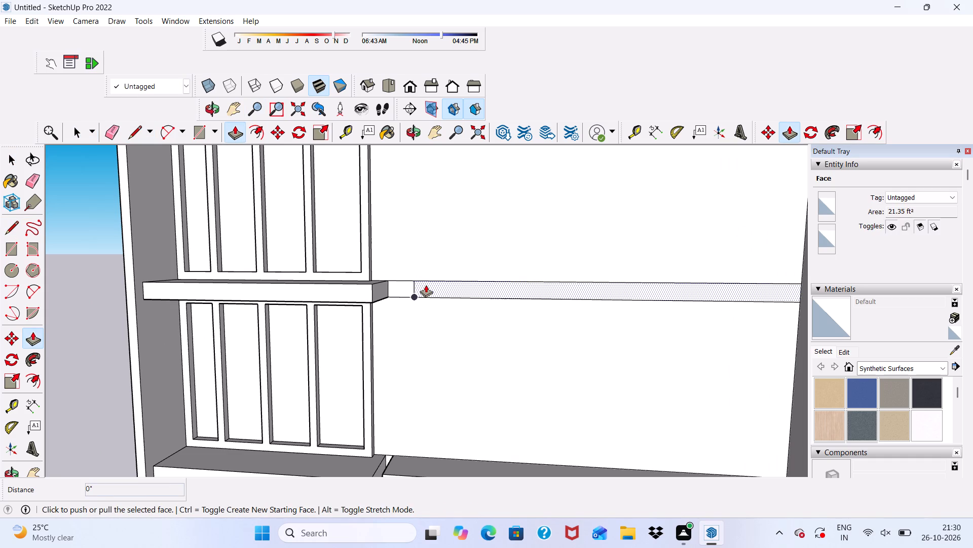
click(426, 285)
scroll(434, 321, down, 5)
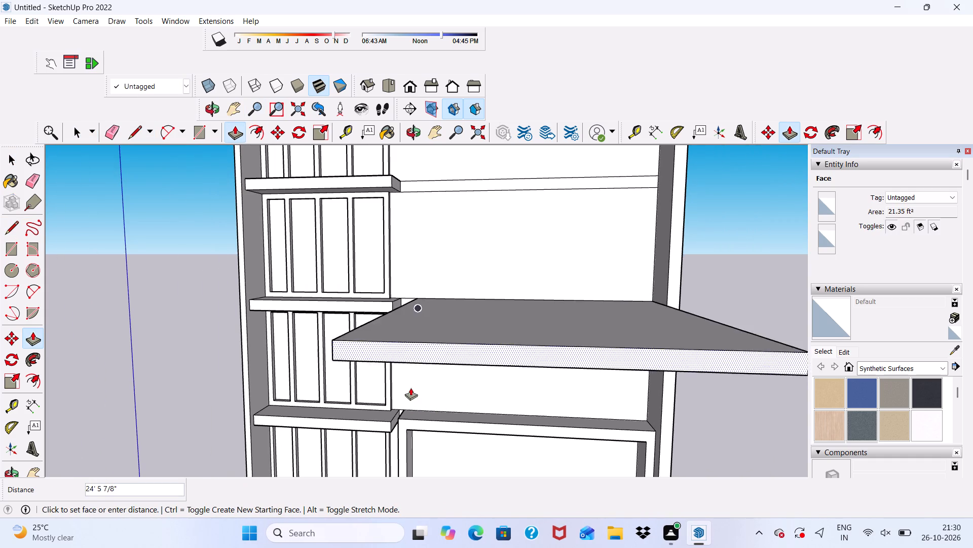
scroll(409, 375, down, 5)
scroll(408, 403, up, 1)
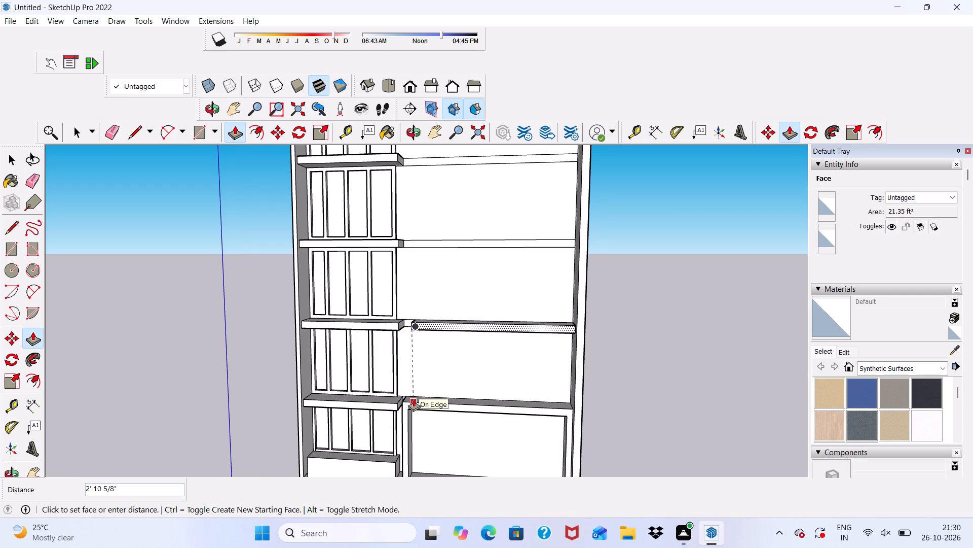
scroll(426, 401, up, 4)
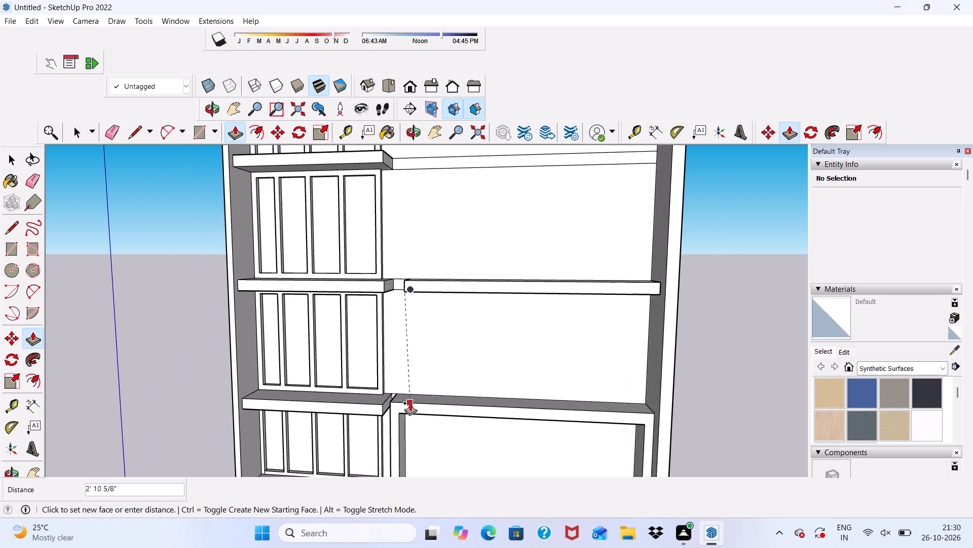
scroll(410, 403, up, 1)
scroll(416, 359, down, 6)
scroll(537, 394, up, 1)
scroll(502, 314, down, 4)
middle_drag(571, 360, 474, 297)
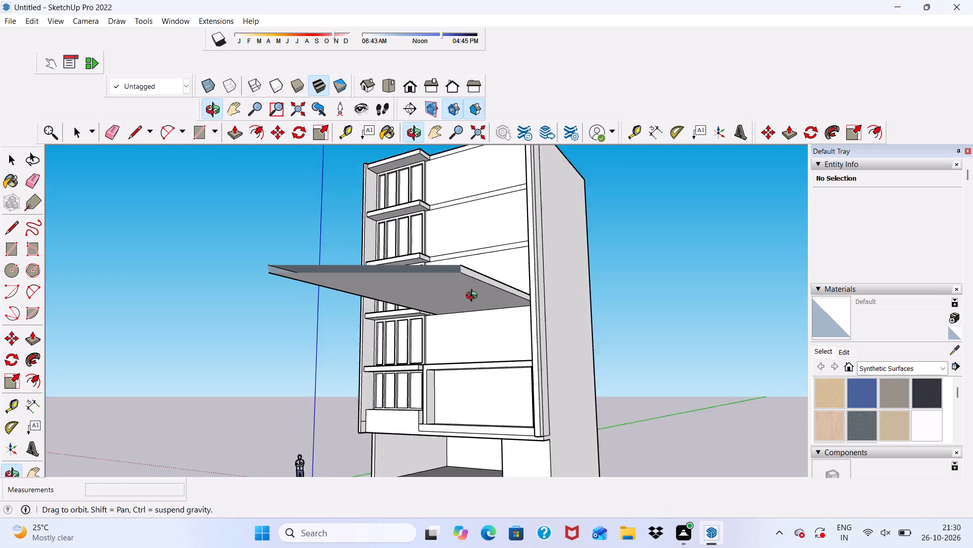
middle_drag(474, 297, 466, 310)
scroll(513, 362, up, 8)
click(528, 363)
Extend the new slab's end face 8 1/8" toward the neighbouring balcony slab.
scroll(449, 321, down, 3)
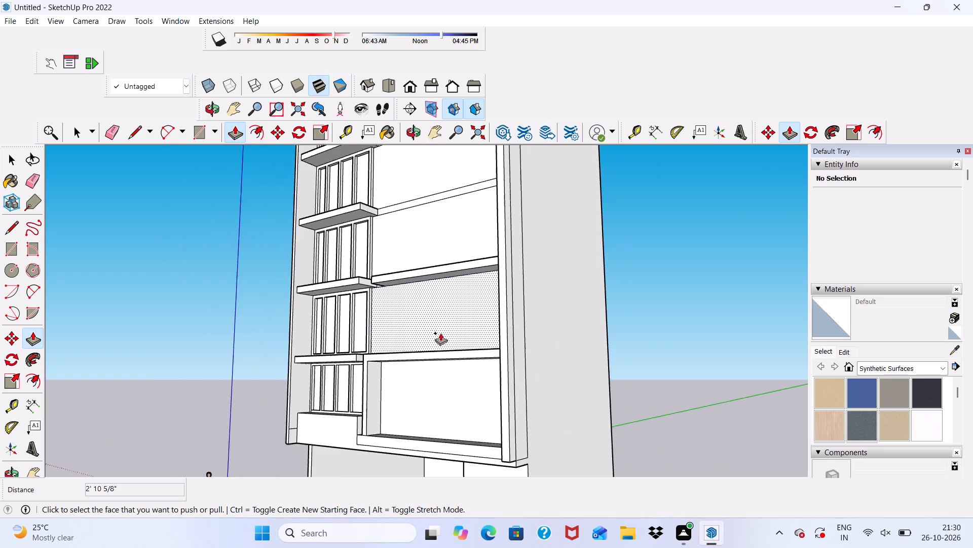
scroll(440, 333, down, 1)
middle_drag(440, 337, 525, 415)
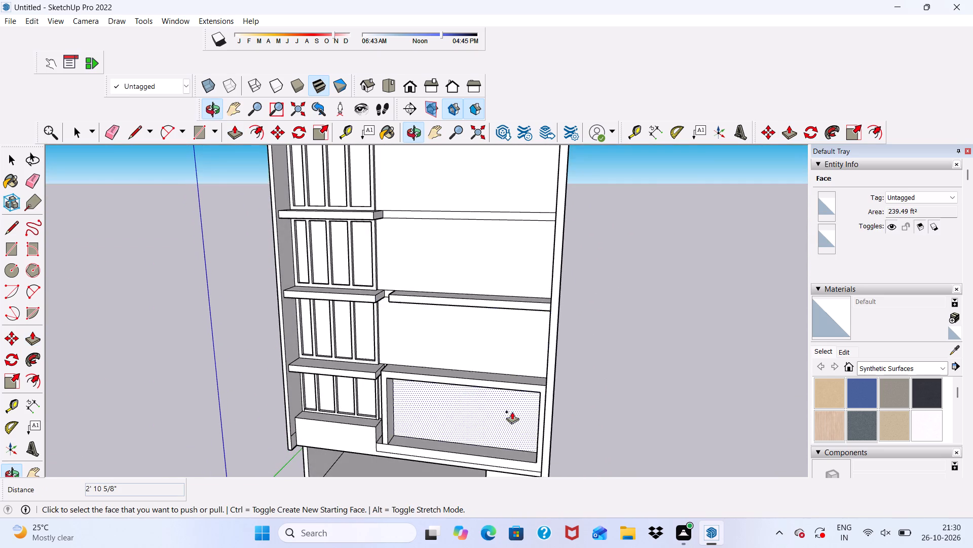
scroll(375, 333, up, 5)
scroll(374, 330, down, 3)
middle_drag(408, 354, 467, 188)
scroll(427, 357, up, 2)
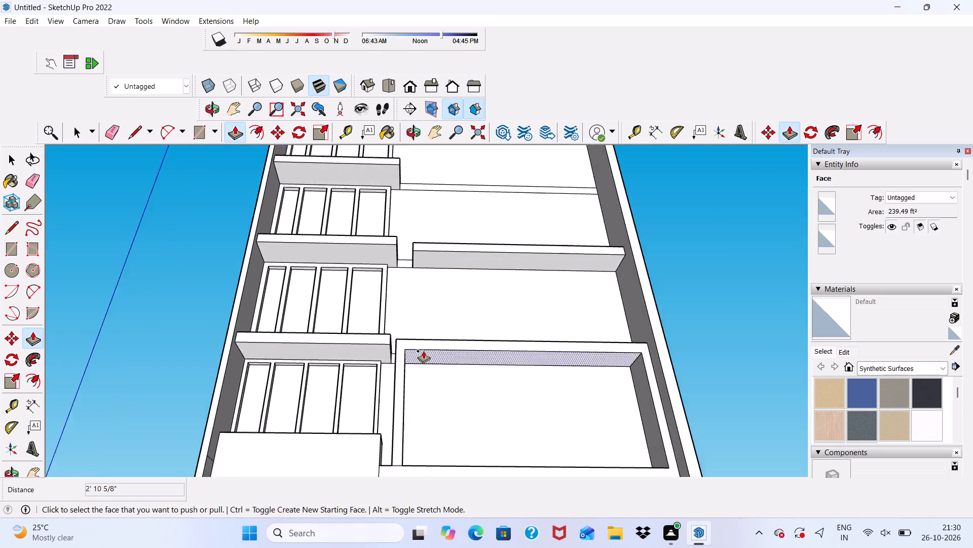
scroll(423, 351, up, 3)
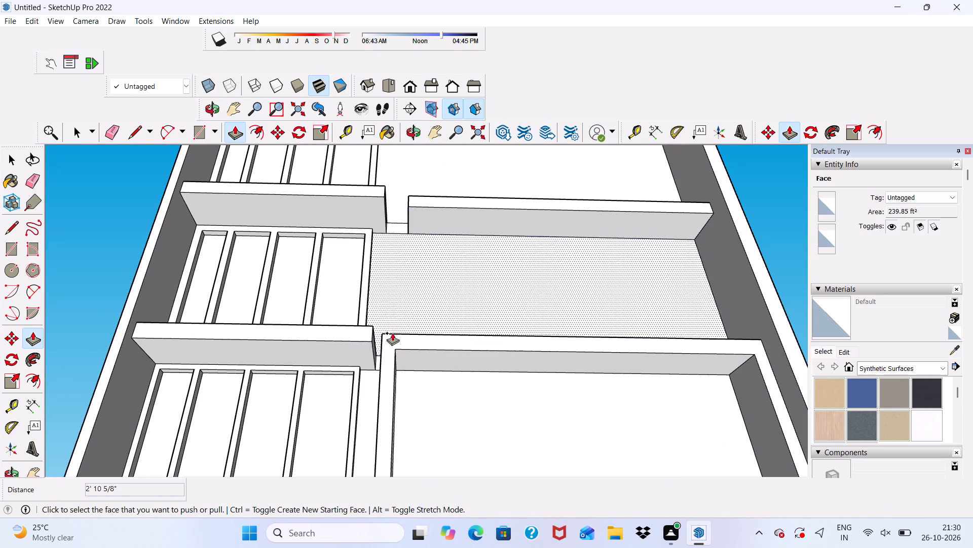
scroll(402, 203, up, 3)
scroll(402, 203, down, 1)
middle_drag(403, 203, 523, 235)
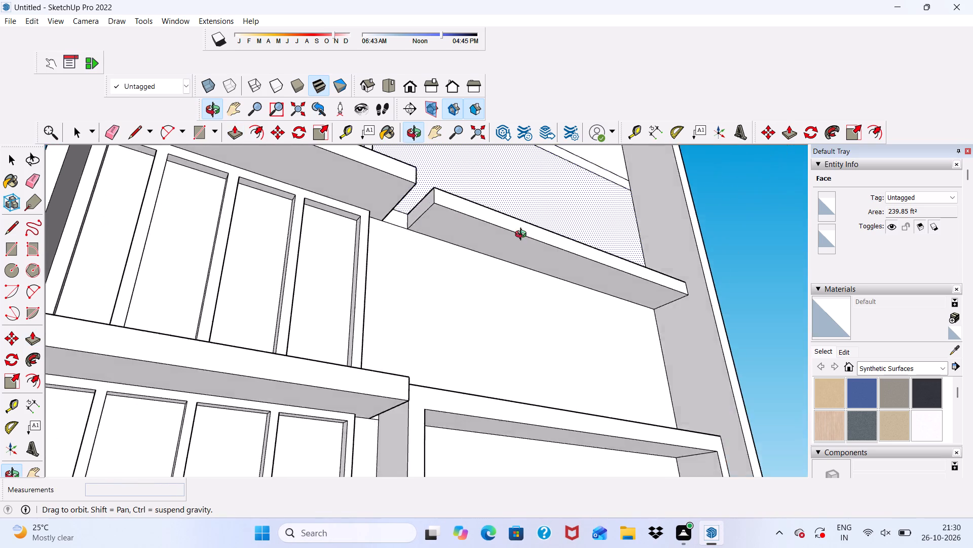
middle_drag(523, 235, 533, 247)
scroll(430, 214, up, 4)
click(423, 199)
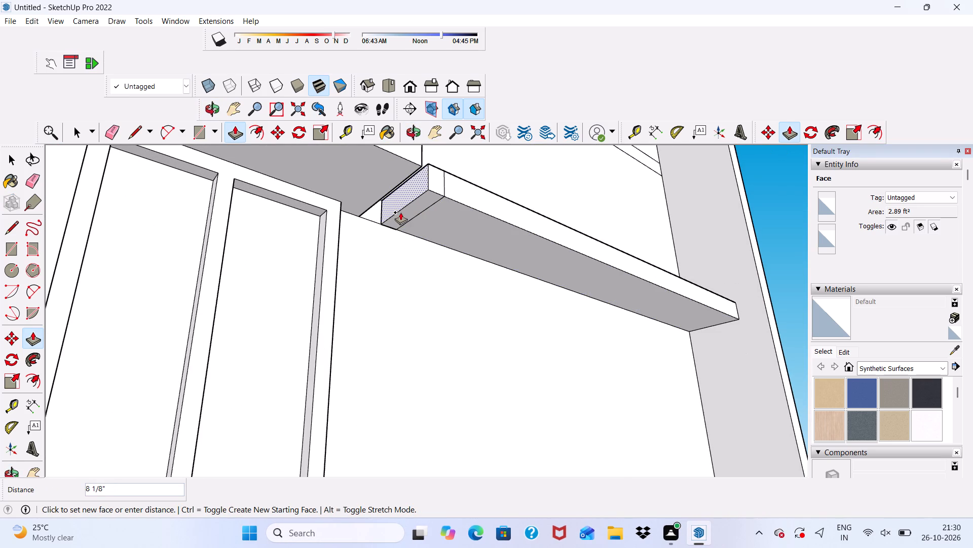
click(400, 212)
Erase the leftover seam edges on the front and underside of the extended slab end.
scroll(400, 212, down, 5)
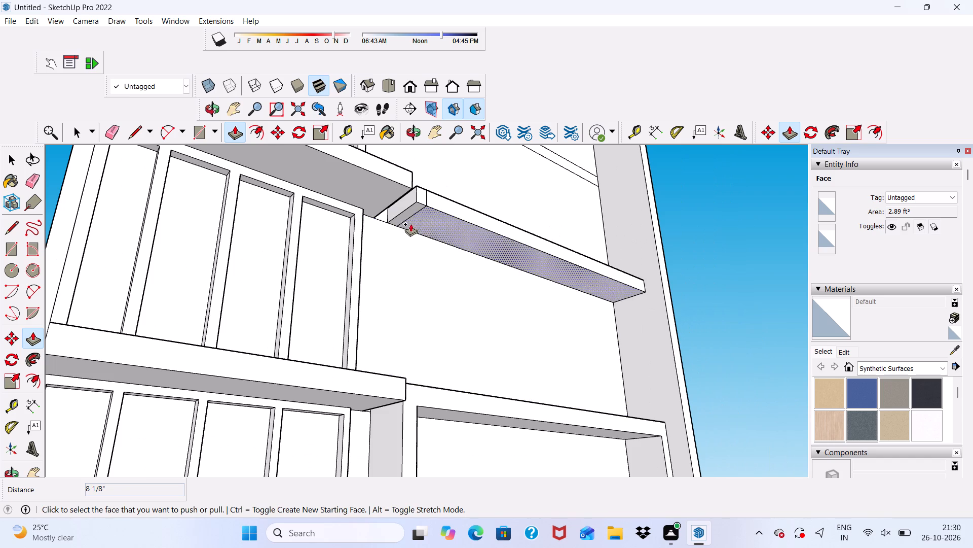
middle_drag(403, 269, 256, 424)
middle_drag(362, 304, 425, 182)
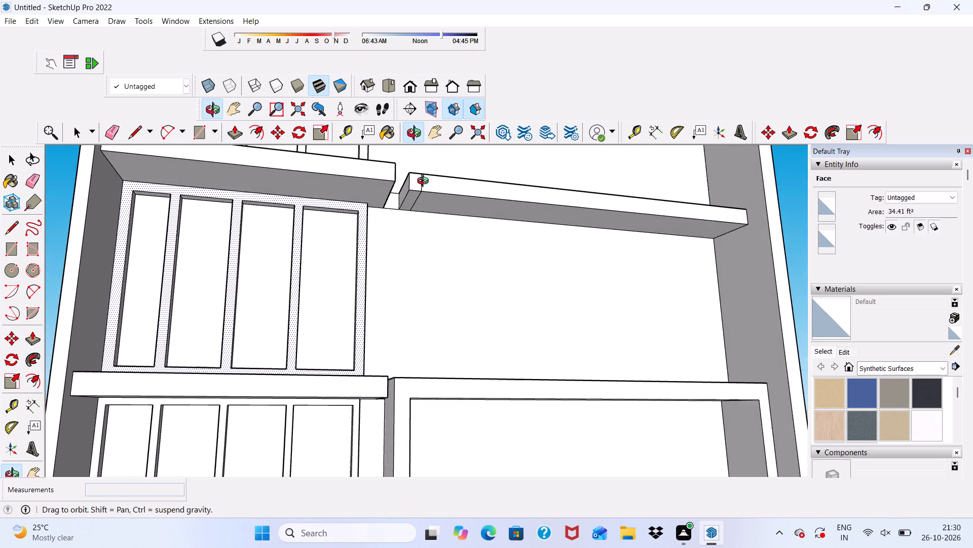
middle_drag(425, 182, 430, 193)
scroll(431, 194, up, 1)
scroll(431, 194, down, 7)
scroll(381, 172, up, 5)
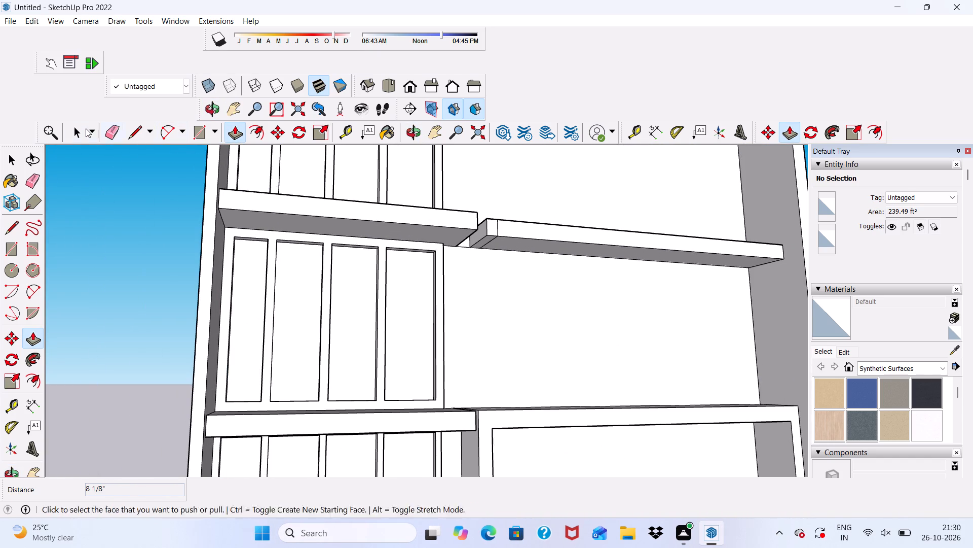
click(108, 129)
scroll(495, 215, up, 2)
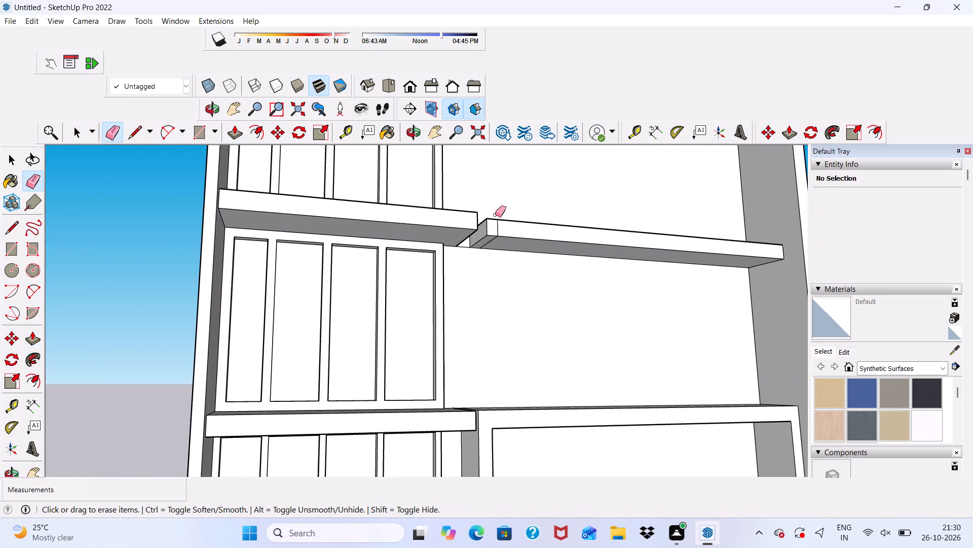
scroll(495, 215, up, 5)
drag(498, 233, 503, 243)
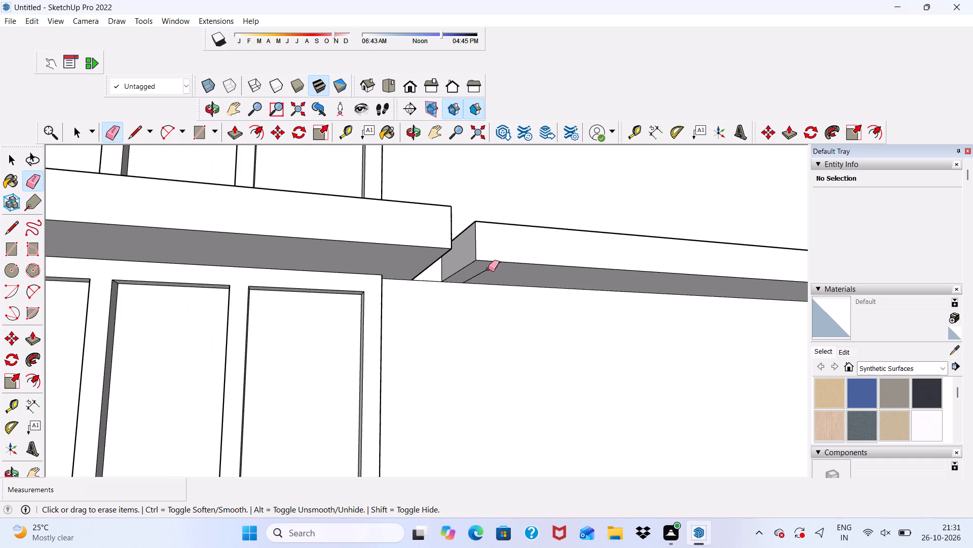
click(488, 269)
scroll(451, 271, down, 12)
middle_drag(555, 251, 452, 374)
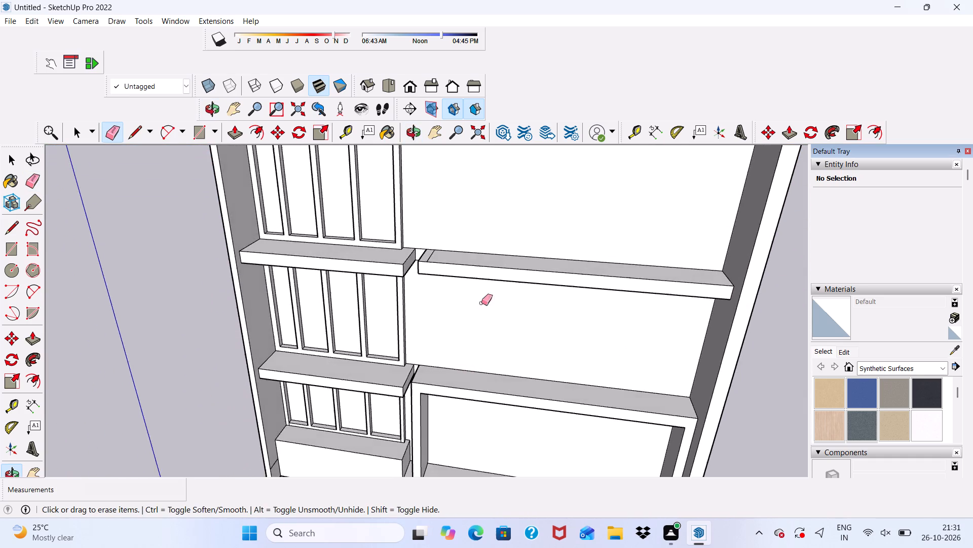
scroll(486, 278, down, 5)
scroll(456, 278, up, 8)
key(space)
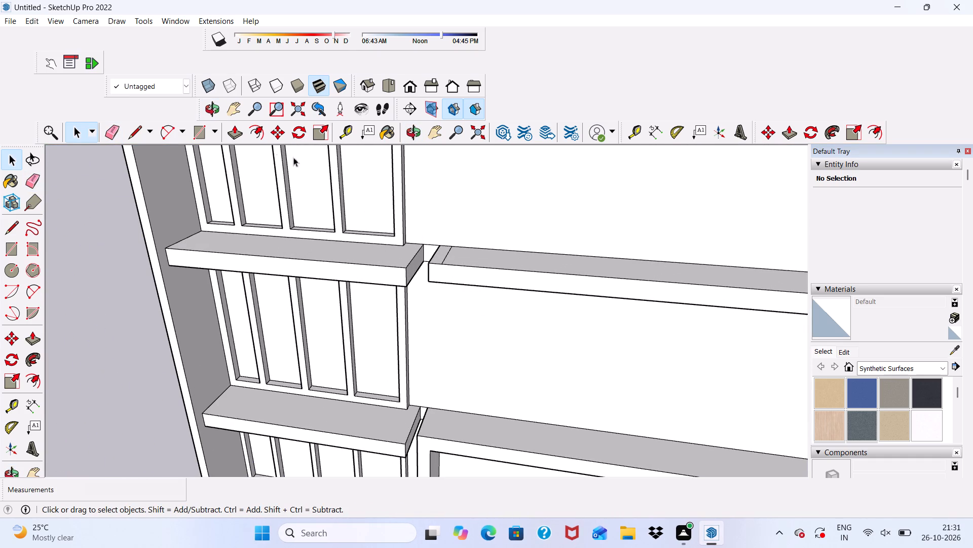
Push/Pull the narrow strip on top of the slab's end upward 11' to the top of the next floor band.
click(232, 130)
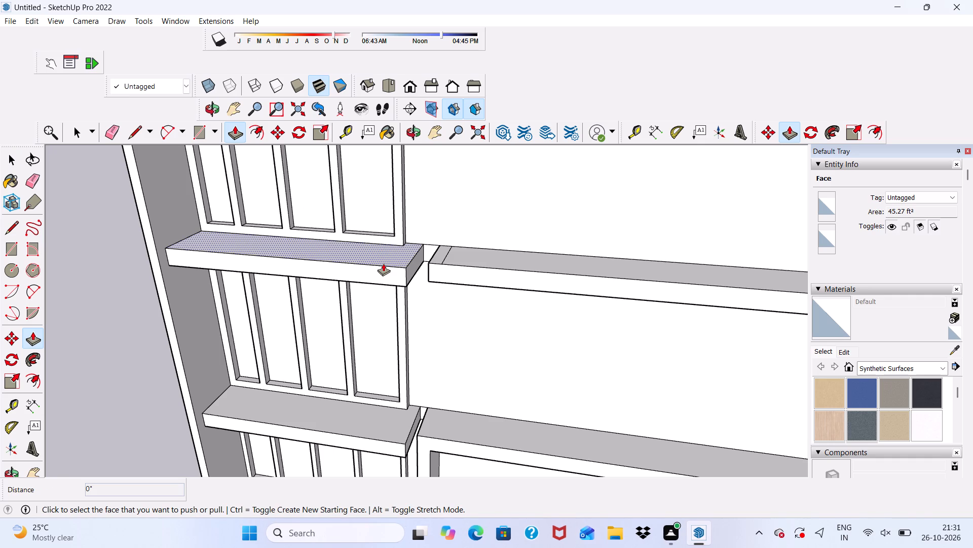
scroll(394, 279, up, 5)
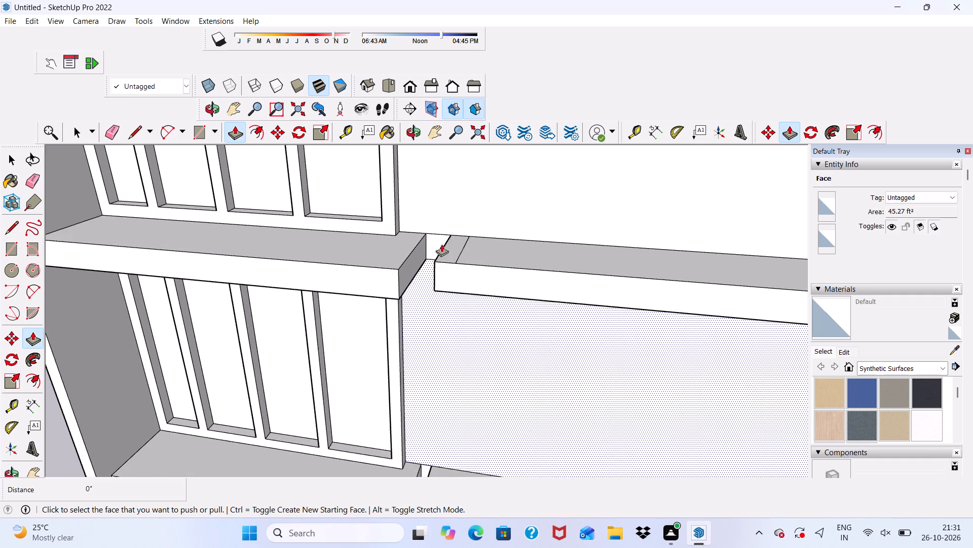
scroll(460, 260, up, 2)
click(450, 247)
scroll(450, 192, down, 11)
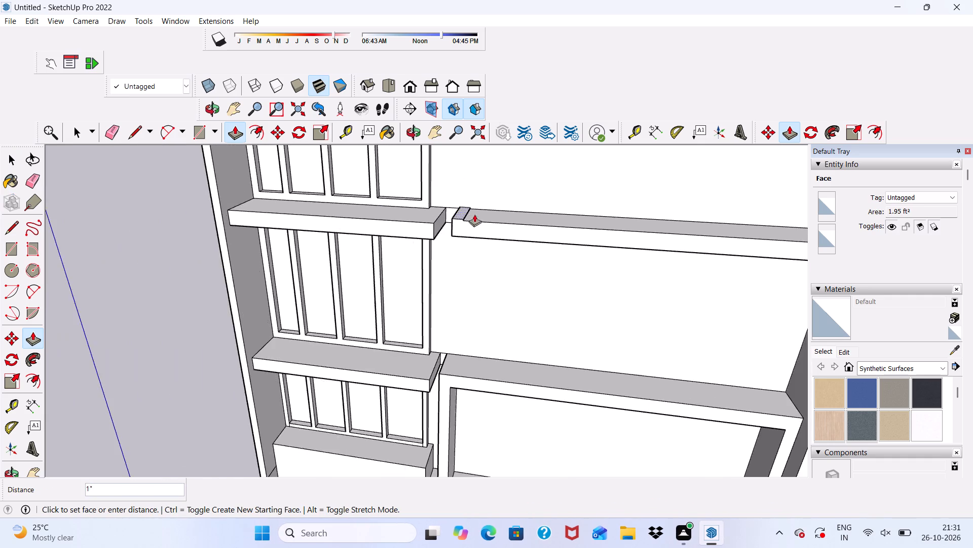
scroll(474, 214, down, 20)
scroll(474, 214, down, 2)
scroll(481, 163, up, 5)
scroll(473, 152, down, 2)
scroll(473, 170, up, 5)
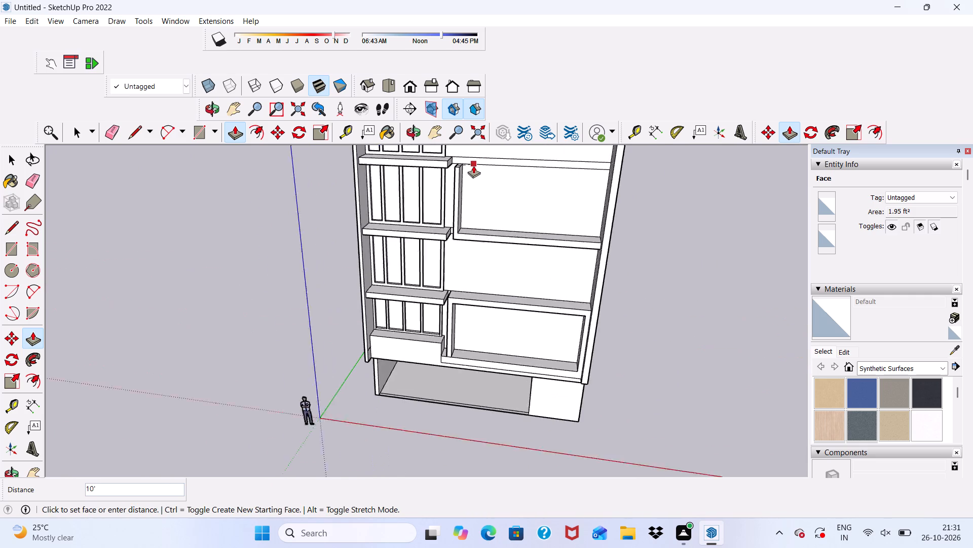
scroll(473, 165, up, 7)
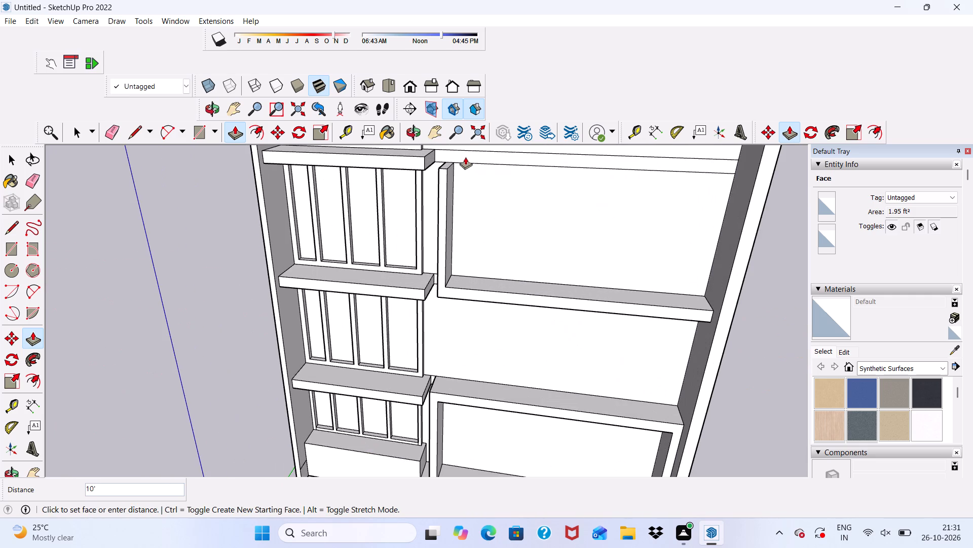
scroll(441, 156, down, 4)
scroll(445, 165, up, 4)
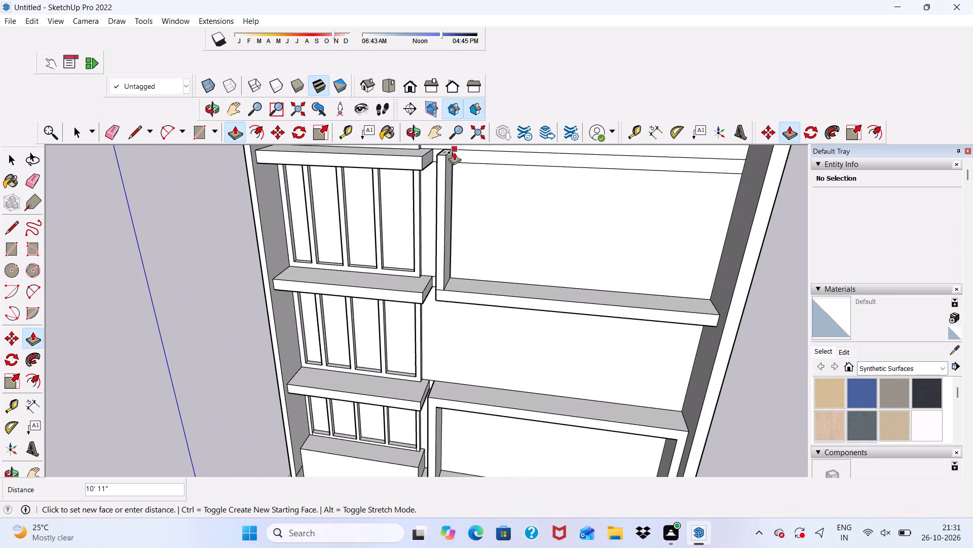
click(458, 148)
scroll(455, 169, down, 4)
middle_drag(476, 230, 442, 285)
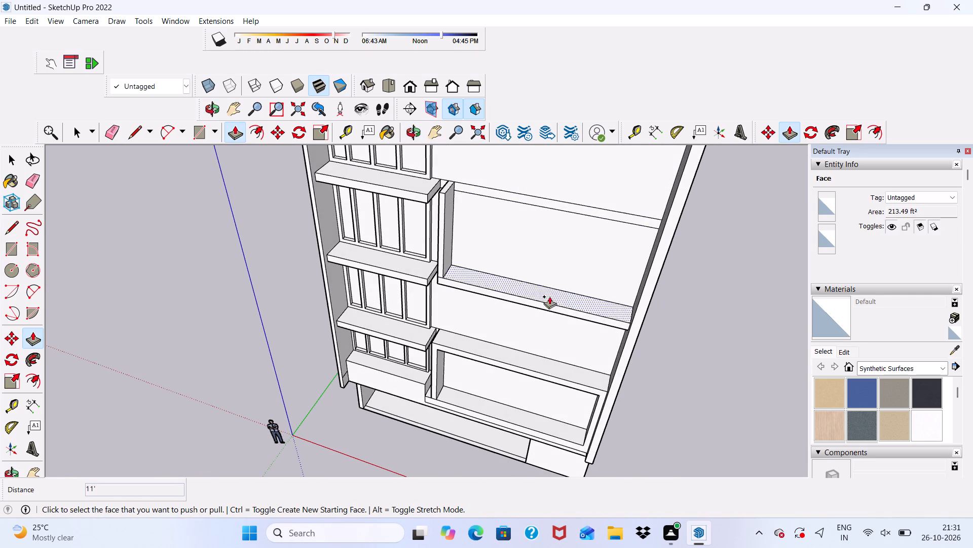
Draw a rectangle about 2' 10 5/8" by 10 3/4" on top of the new slab, at its end beside the building's outer wall.
drag(217, 140, 207, 131)
key(space)
click(206, 131)
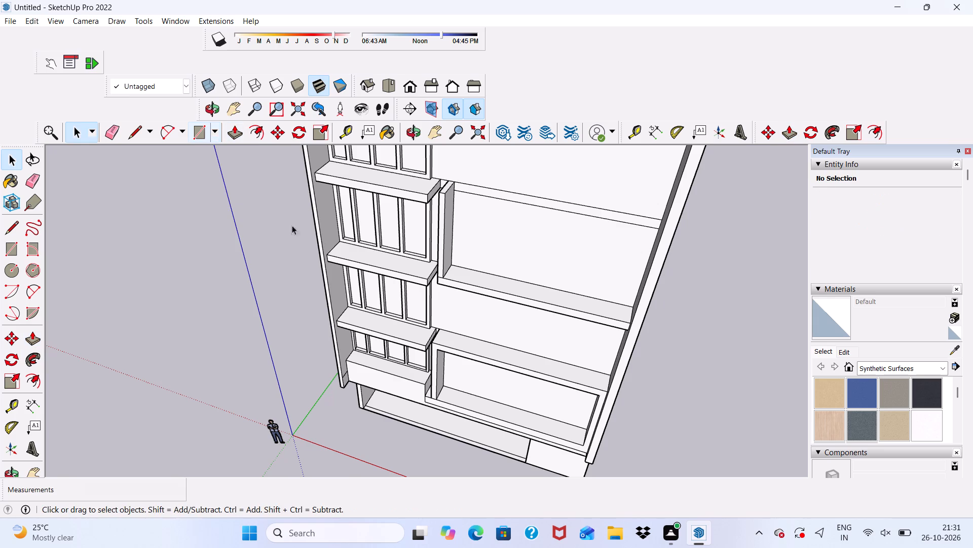
click(193, 134)
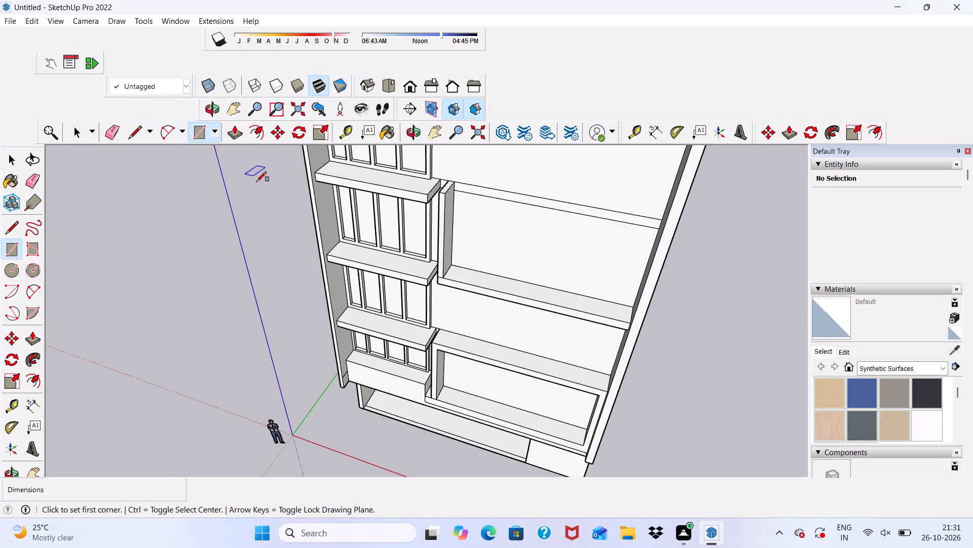
middle_drag(289, 231, 363, 223)
scroll(405, 272, up, 4)
scroll(738, 253, up, 2)
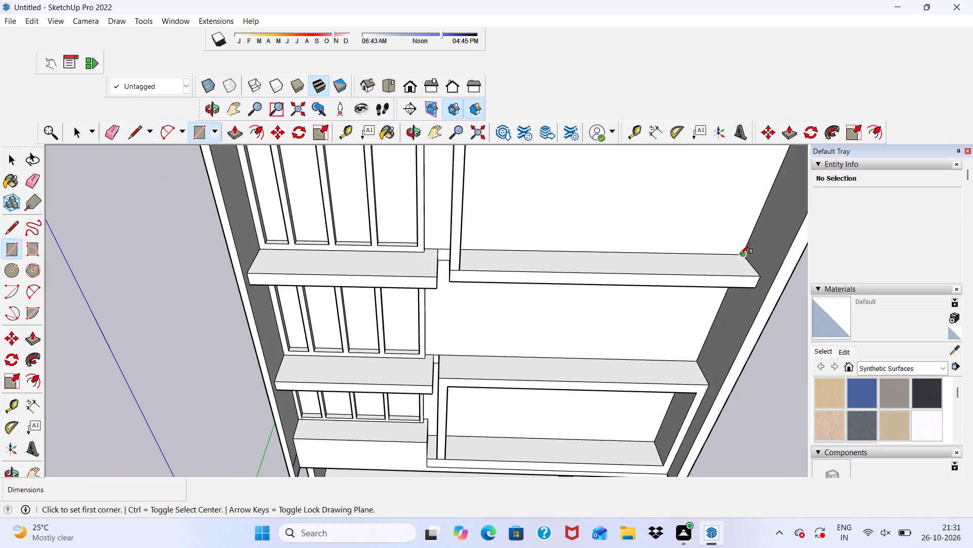
scroll(740, 254, up, 3)
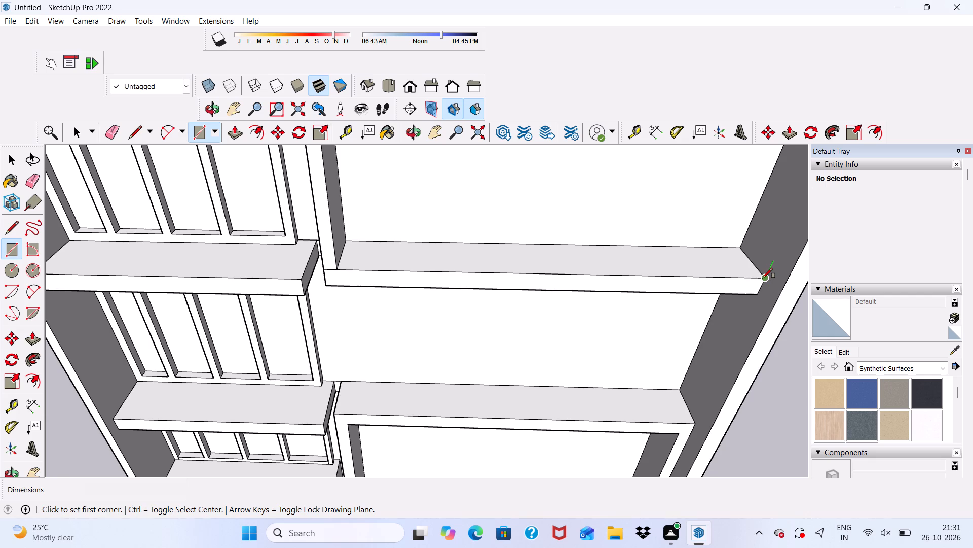
click(763, 278)
scroll(708, 250, up, 2)
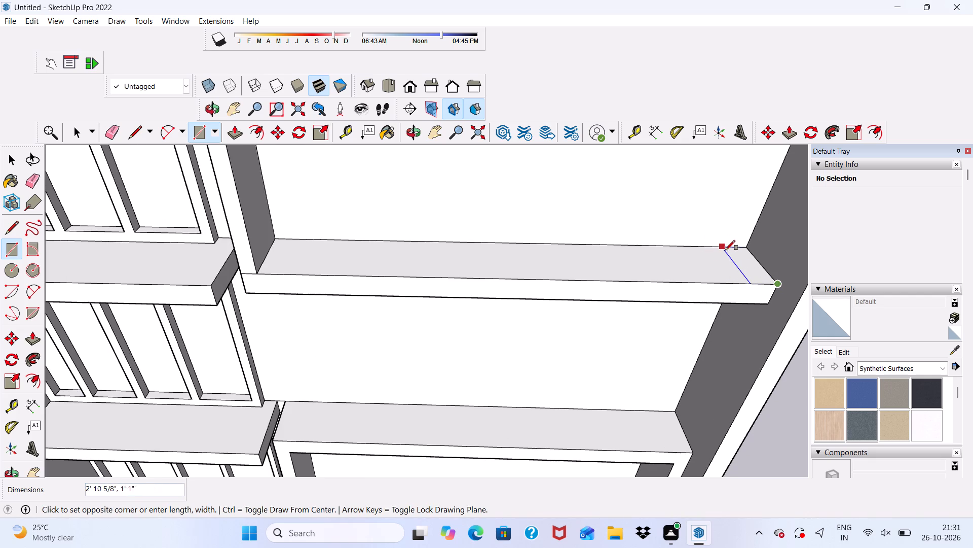
click(726, 250)
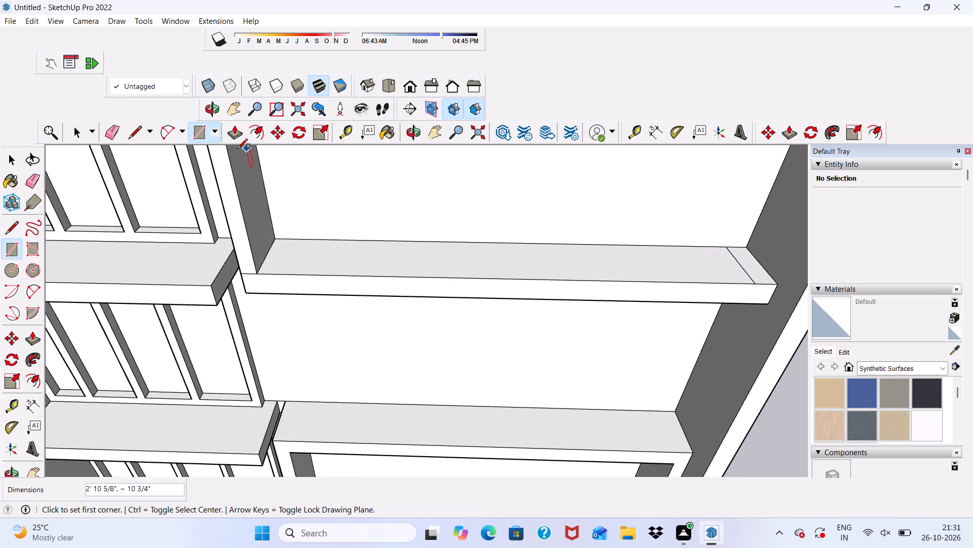
Push/Pull the new end strip upward 10' to form the frame's second side wall.
click(231, 132)
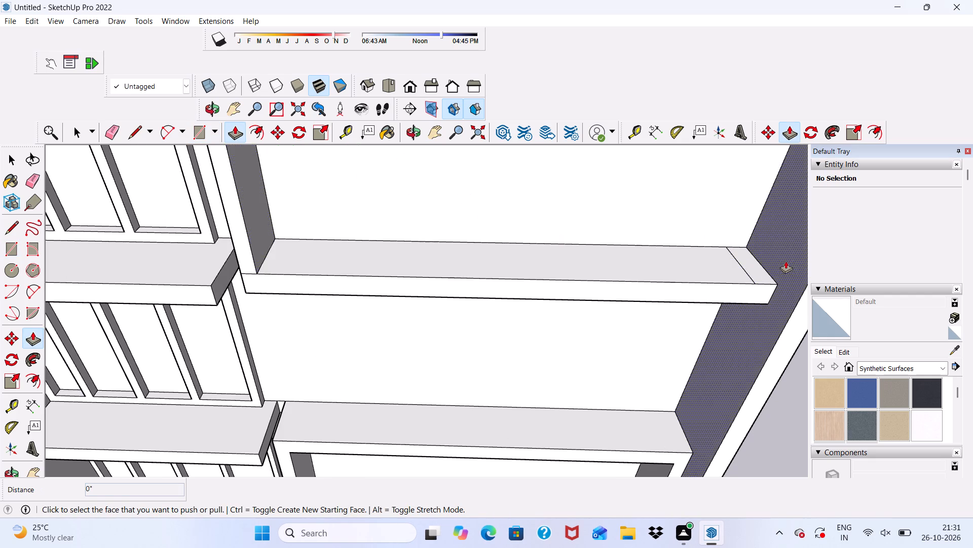
scroll(756, 270, up, 4)
click(756, 267)
scroll(719, 194, down, 10)
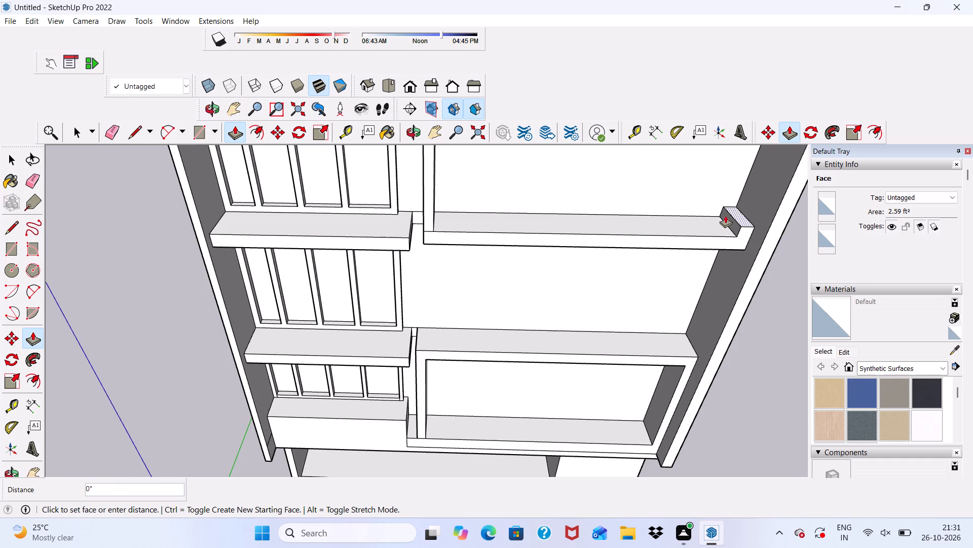
scroll(725, 214, down, 10)
scroll(683, 157, down, 5)
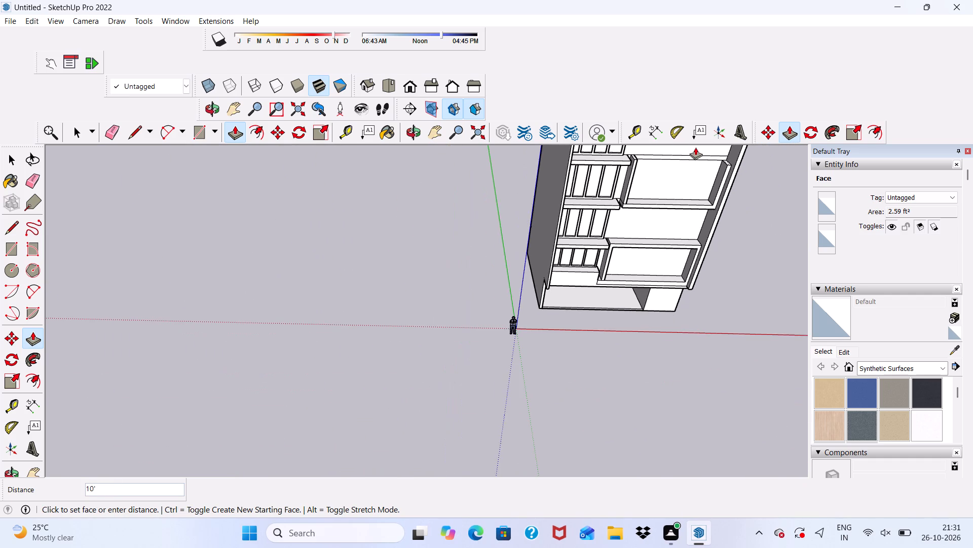
scroll(695, 147, up, 5)
click(687, 160)
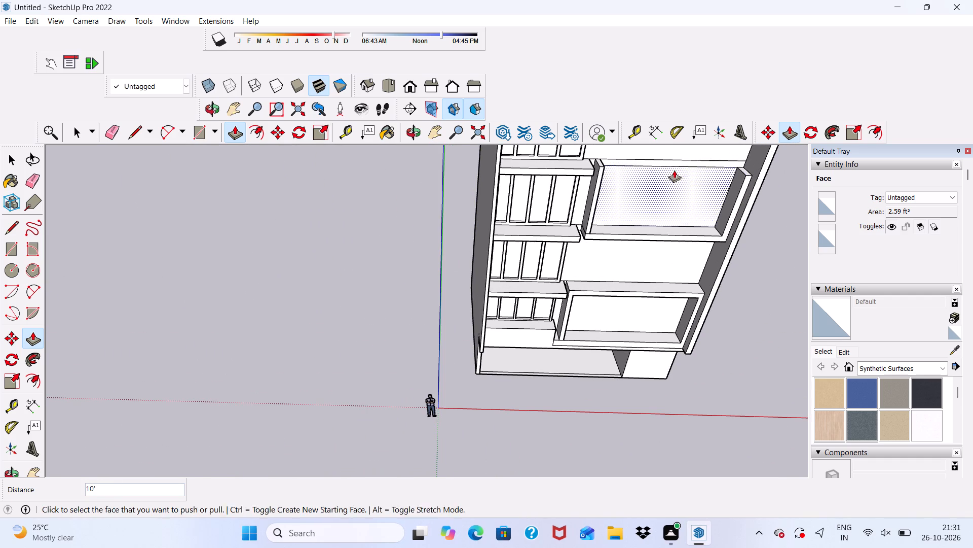
Push/Pull the top face of the second side wall up to the top edge of the floor band.
middle_drag(674, 170, 507, 172)
scroll(583, 251, up, 4)
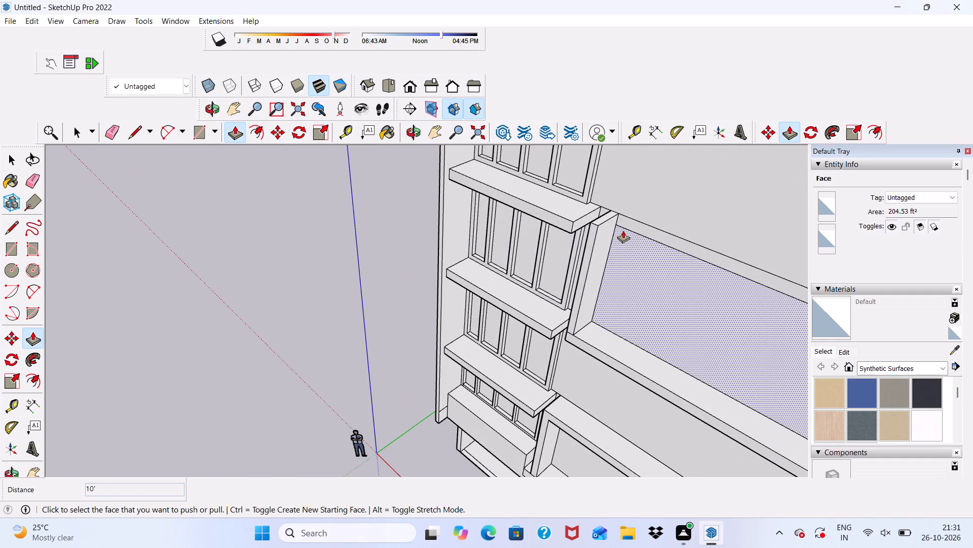
scroll(687, 233, up, 2)
scroll(486, 235, down, 2)
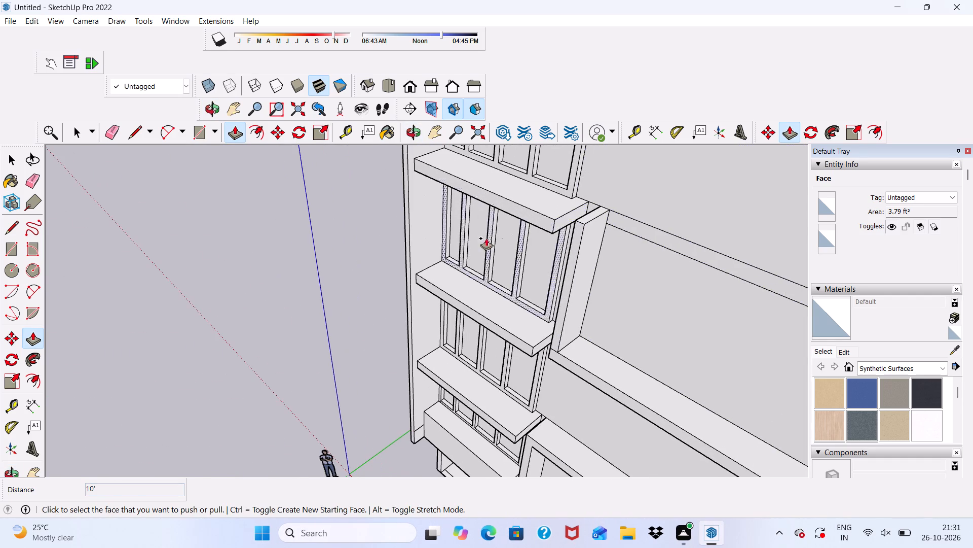
scroll(486, 238, down, 3)
scroll(733, 320, up, 10)
click(730, 323)
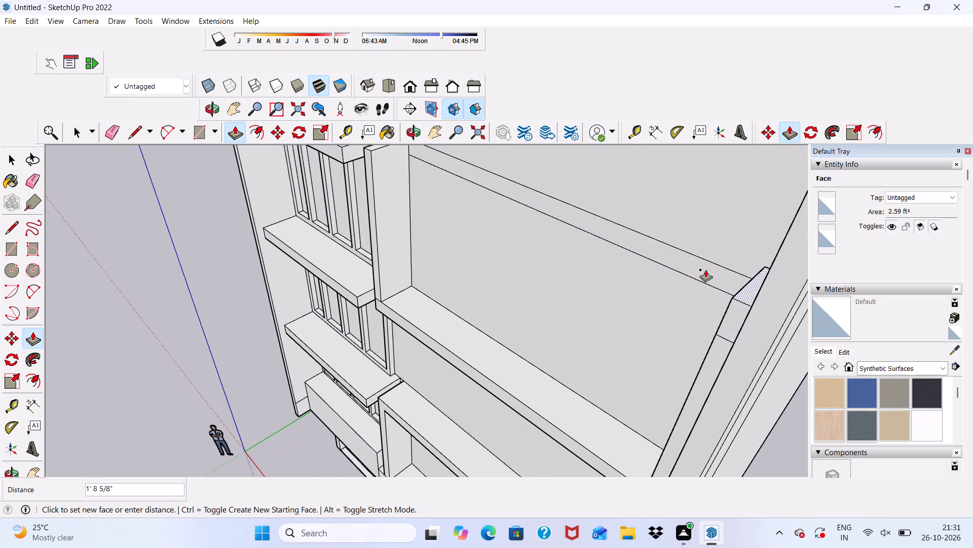
click(668, 248)
Push/Pull the inner face of that wall's raised top block about 21' 1 9/16" across to the opposite side wall, forming the top slab.
scroll(666, 248, down, 1)
middle_drag(666, 248, 832, 184)
scroll(643, 186, up, 4)
click(720, 152)
scroll(611, 170, down, 2)
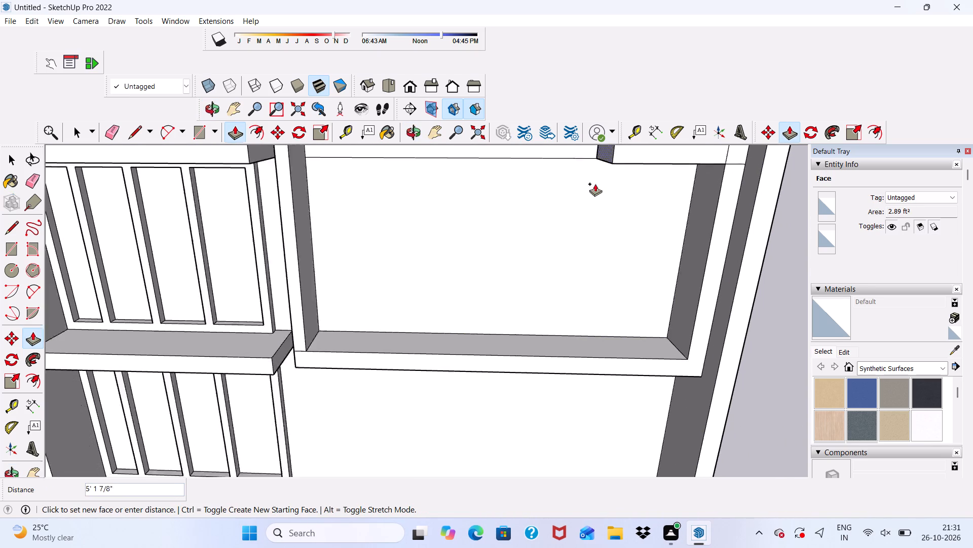
scroll(595, 184, down, 7)
scroll(444, 176, up, 2)
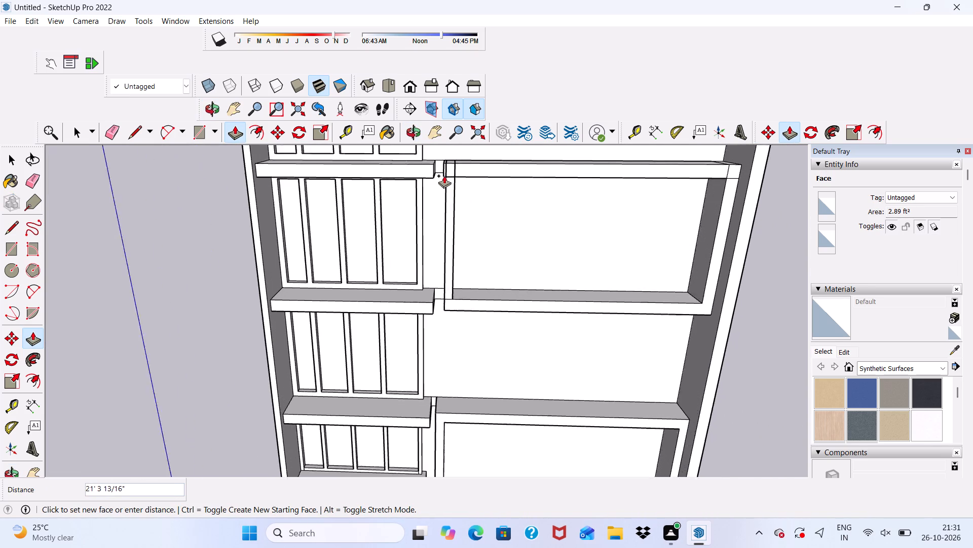
scroll(444, 176, up, 2)
click(447, 183)
Erase the seam edges where the top slab meets the side wall near the balconies, and undo the last erasure.
scroll(468, 209, down, 1)
middle_drag(468, 209, 479, 177)
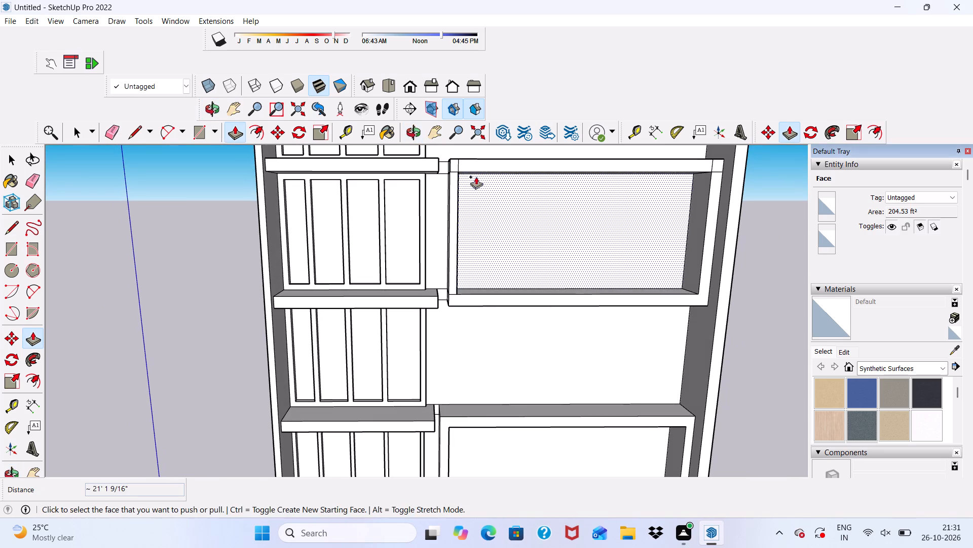
click(108, 130)
scroll(440, 181, up, 3)
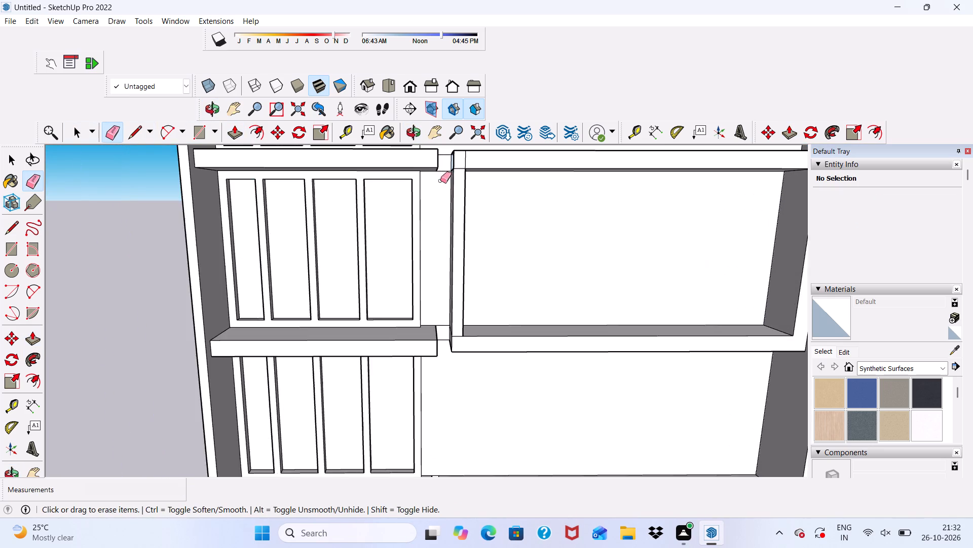
scroll(470, 159, up, 4)
drag(463, 159, 460, 165)
drag(454, 173, 454, 180)
scroll(454, 182, down, 1)
middle_drag(454, 182, 578, 196)
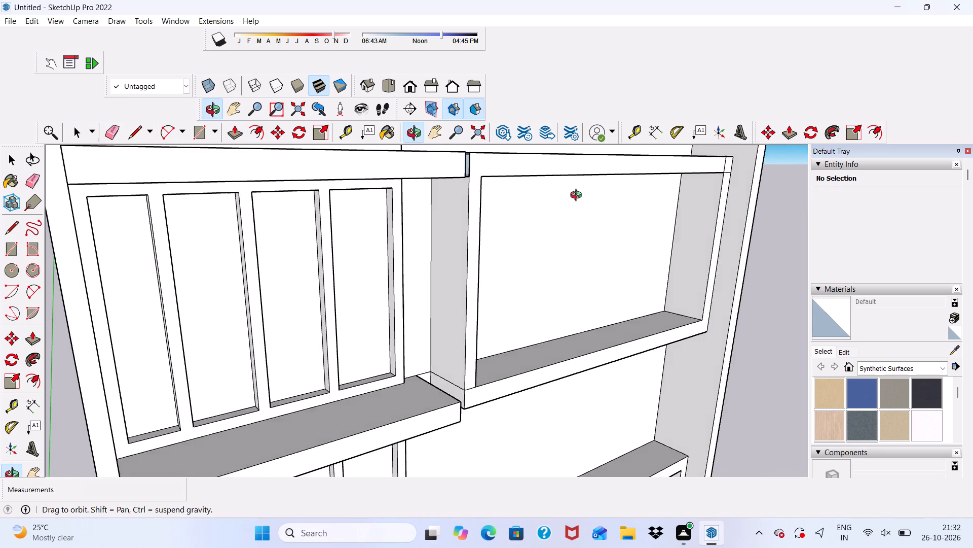
middle_drag(578, 196, 466, 115)
key(ctrl+z)
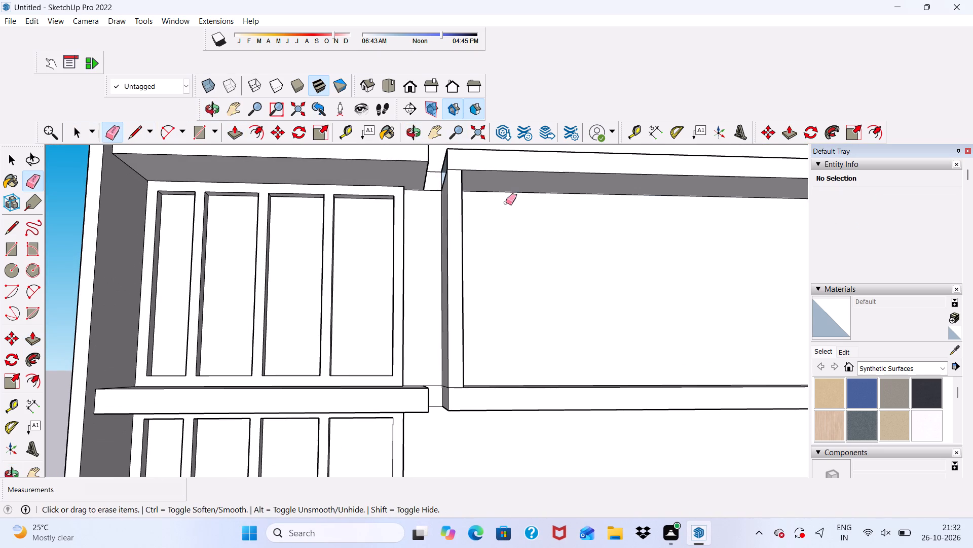
Push/Pull the exposed inner bottom face at the top slab's open end upward 1' to the slab's top.
scroll(472, 197, down, 1)
scroll(472, 197, up, 2)
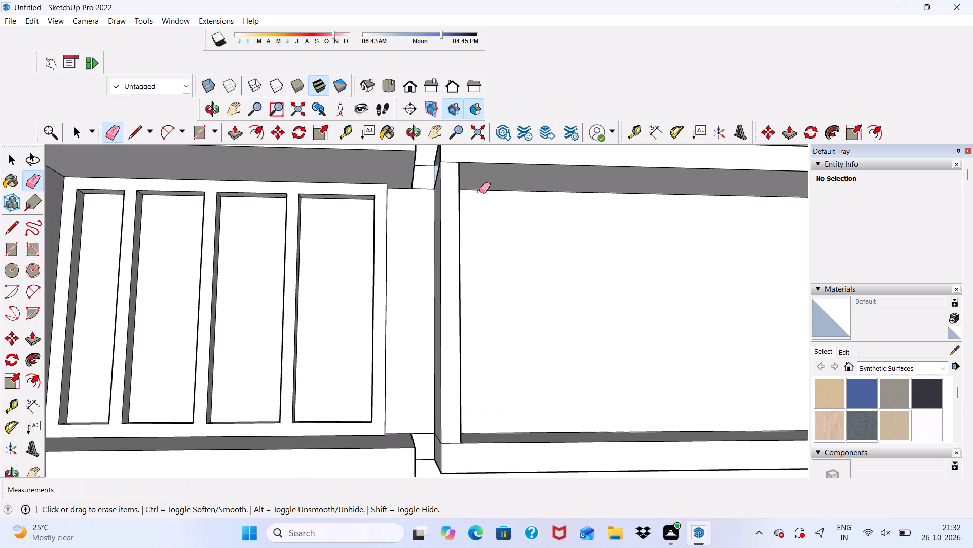
scroll(479, 191, up, 3)
key(space)
middle_drag(441, 180, 516, 316)
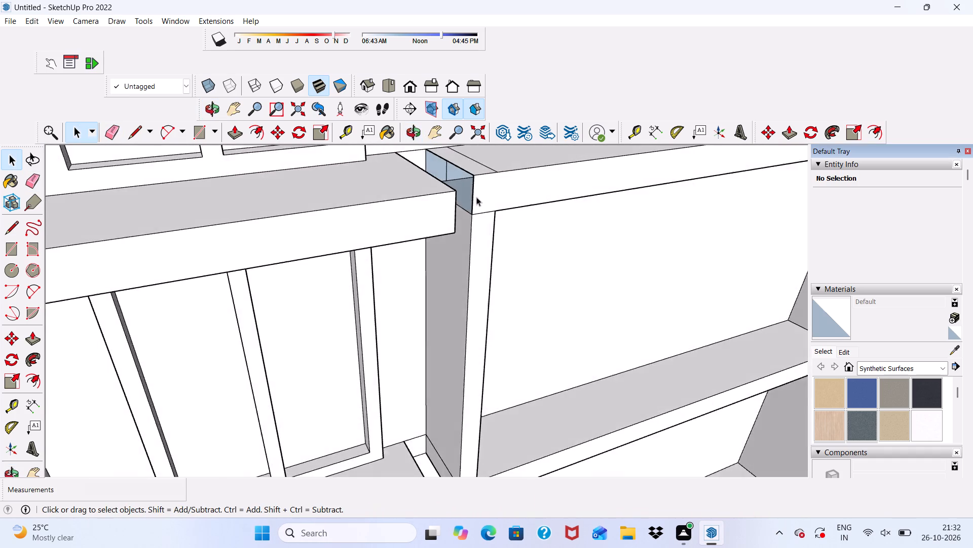
scroll(460, 177, up, 6)
click(453, 192)
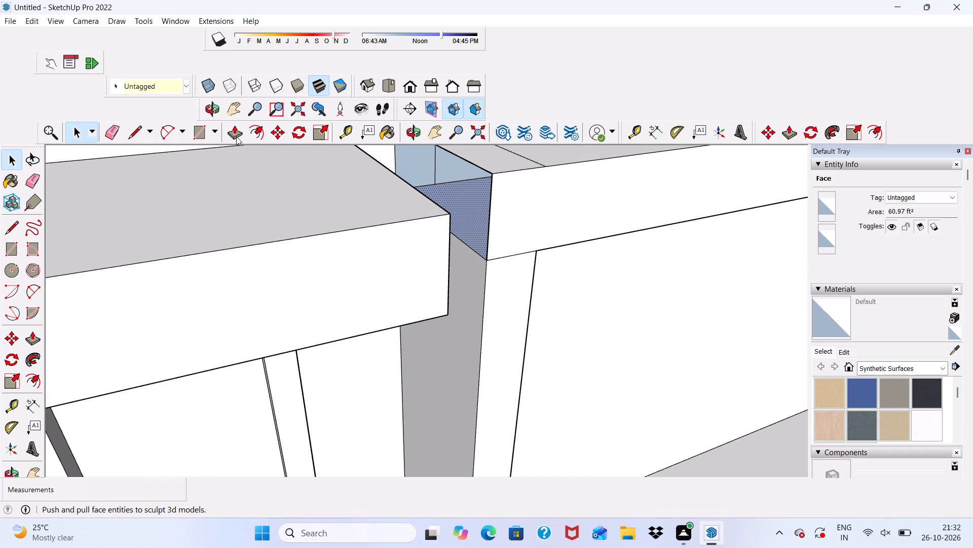
click(232, 131)
click(463, 195)
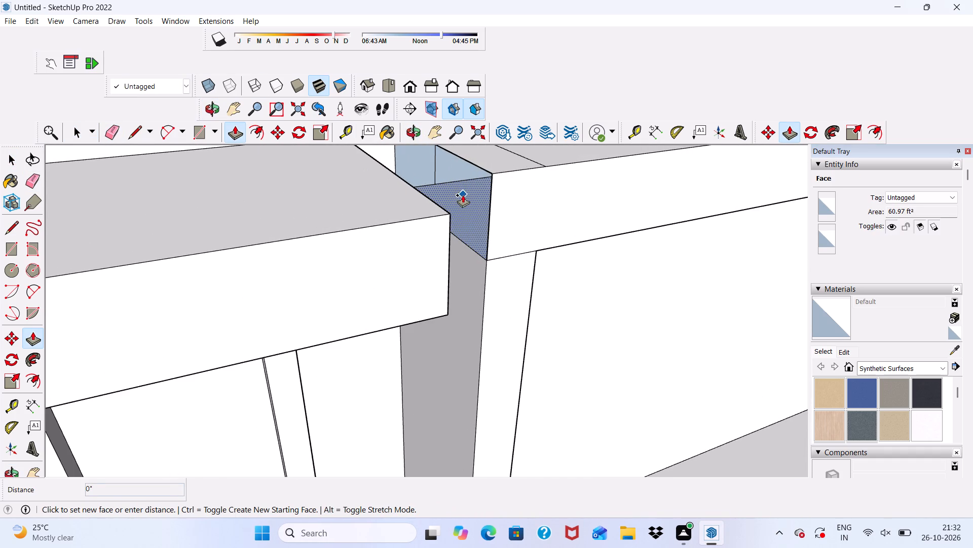
click(472, 144)
scroll(481, 173, down, 3)
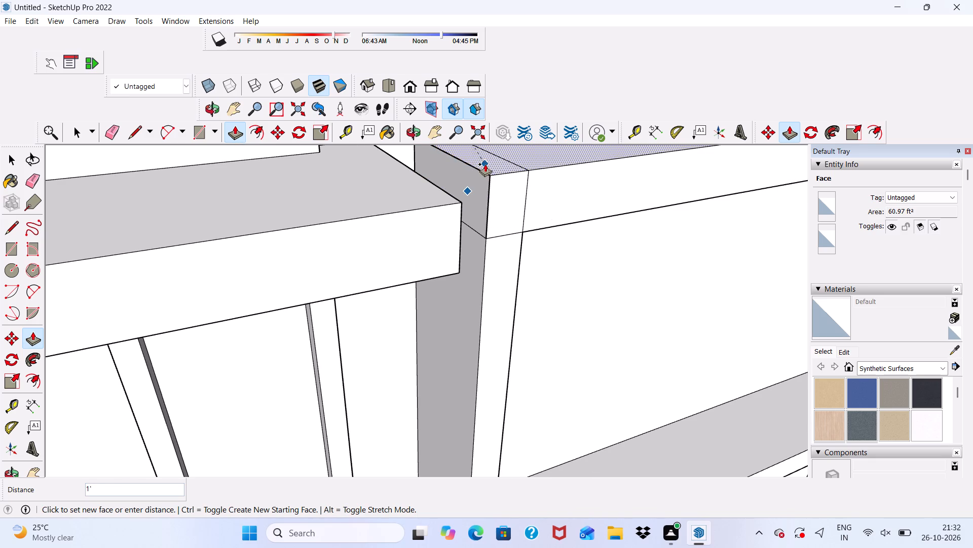
click(485, 163)
Push/Pull the back face inside the open top slab outward 2' 10 5/8" to the slab's front.
scroll(462, 175, down, 4)
scroll(468, 161, up, 5)
click(472, 158)
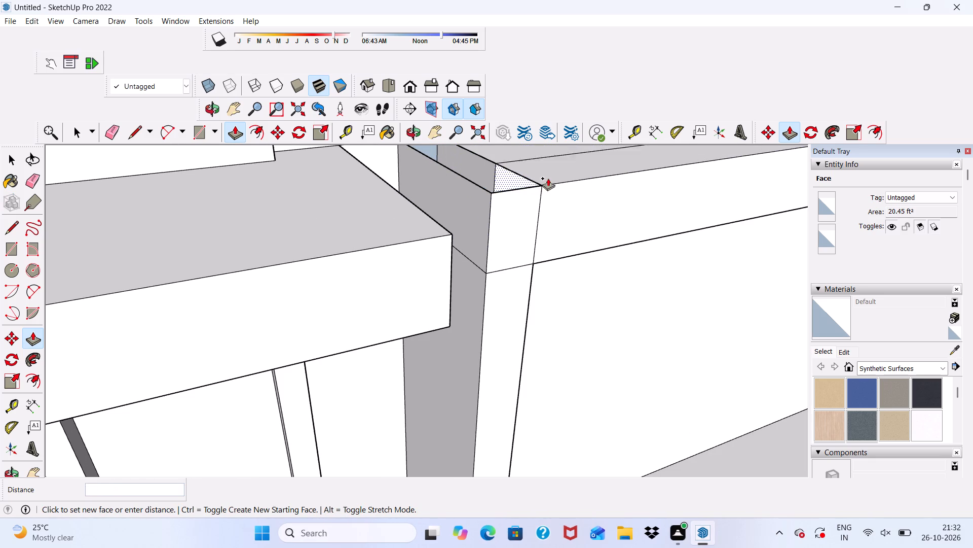
click(559, 191)
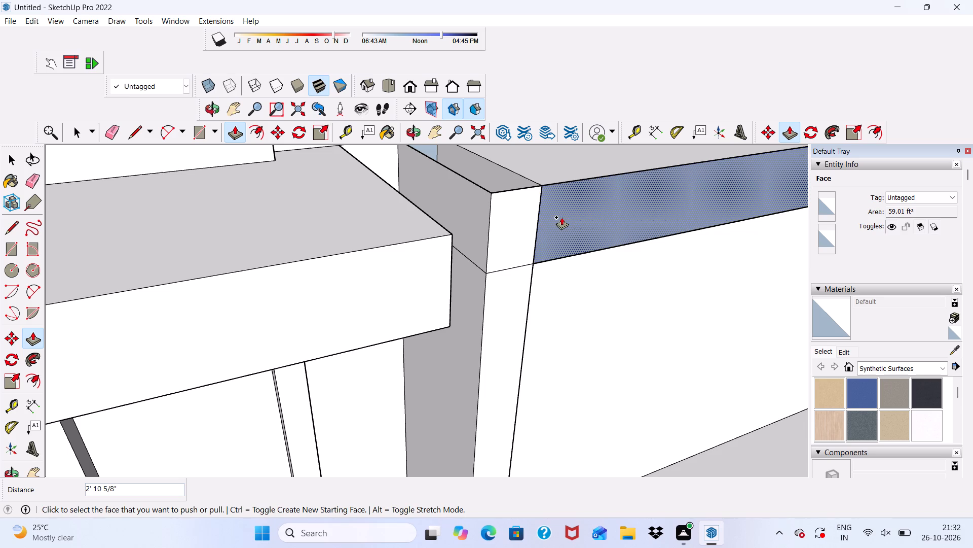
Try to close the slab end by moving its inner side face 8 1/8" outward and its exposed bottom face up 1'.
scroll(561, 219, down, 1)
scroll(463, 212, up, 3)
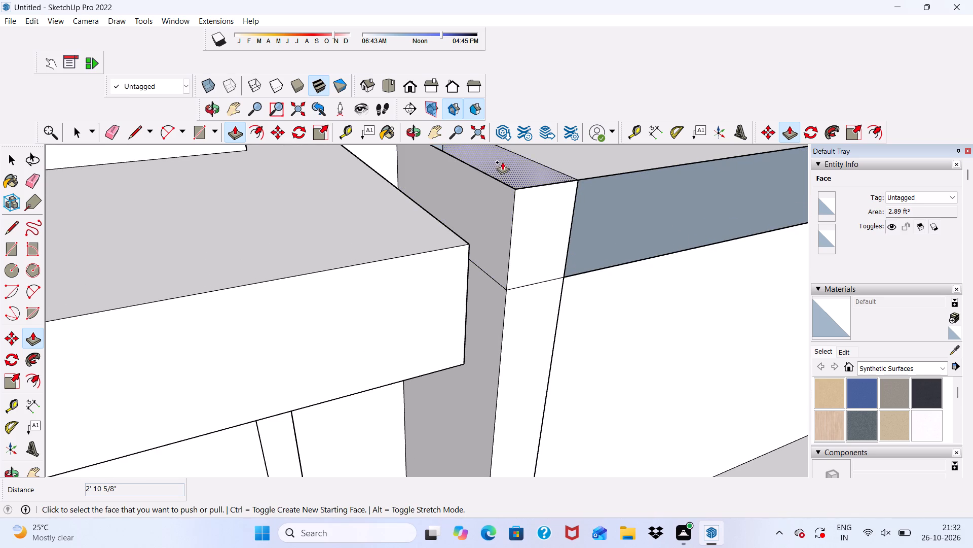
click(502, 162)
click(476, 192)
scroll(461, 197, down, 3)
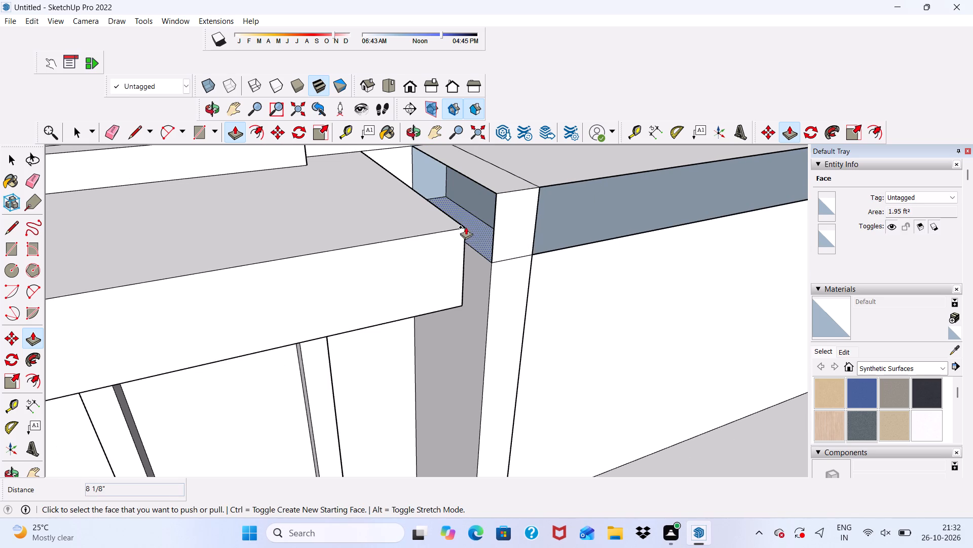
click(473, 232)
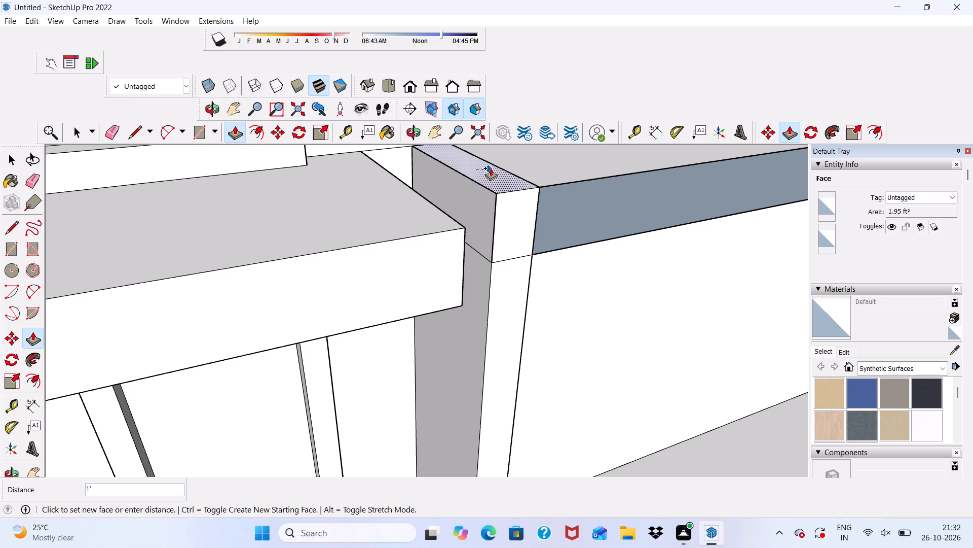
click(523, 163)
Close the slab end's openings by moving its inner side faces 8 1/8" outward and its back face 2' 10 5/8" forward.
scroll(505, 183, up, 4)
click(505, 179)
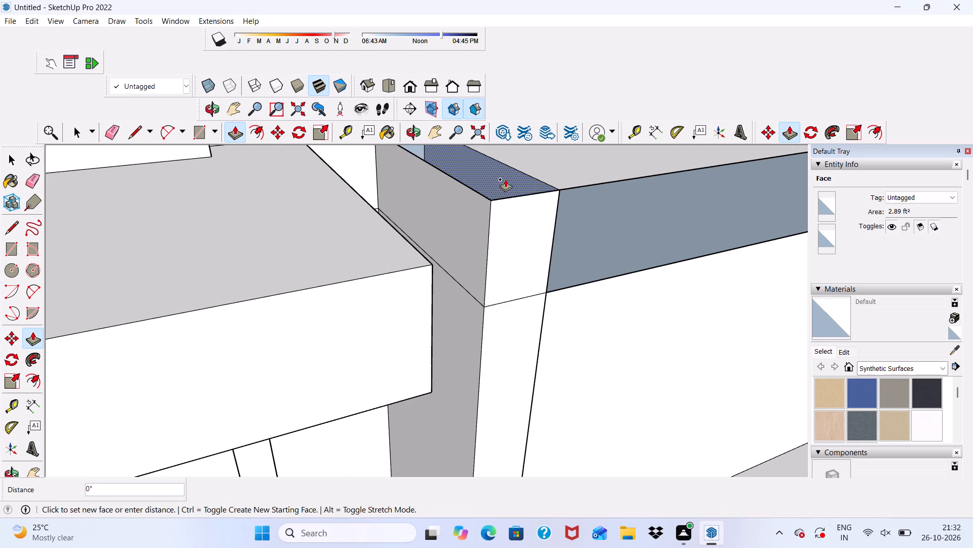
click(492, 219)
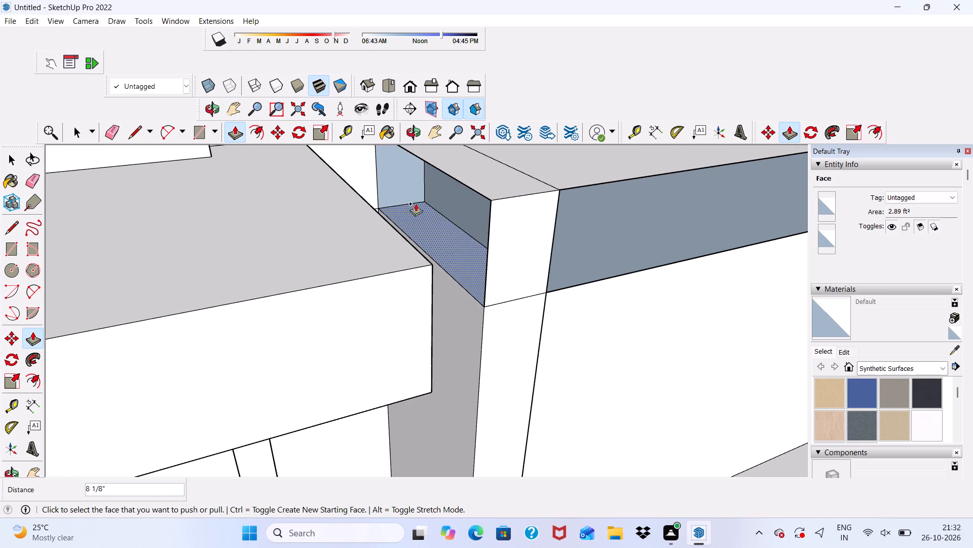
click(403, 183)
click(540, 236)
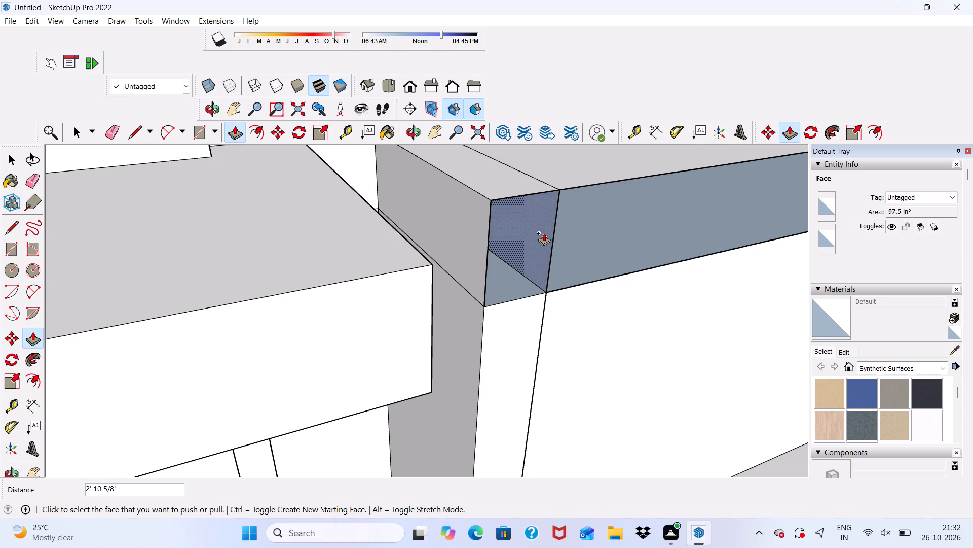
click(544, 233)
click(480, 260)
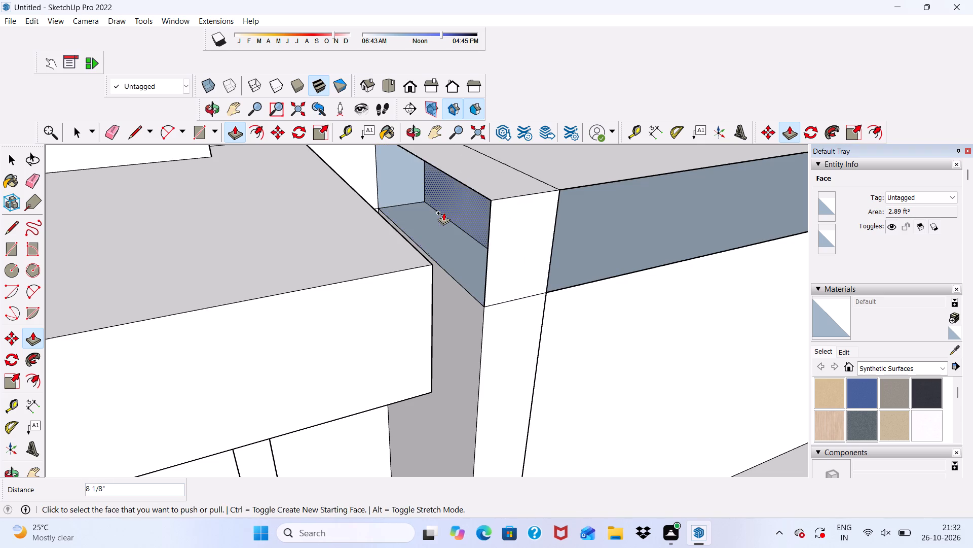
click(443, 211)
click(452, 292)
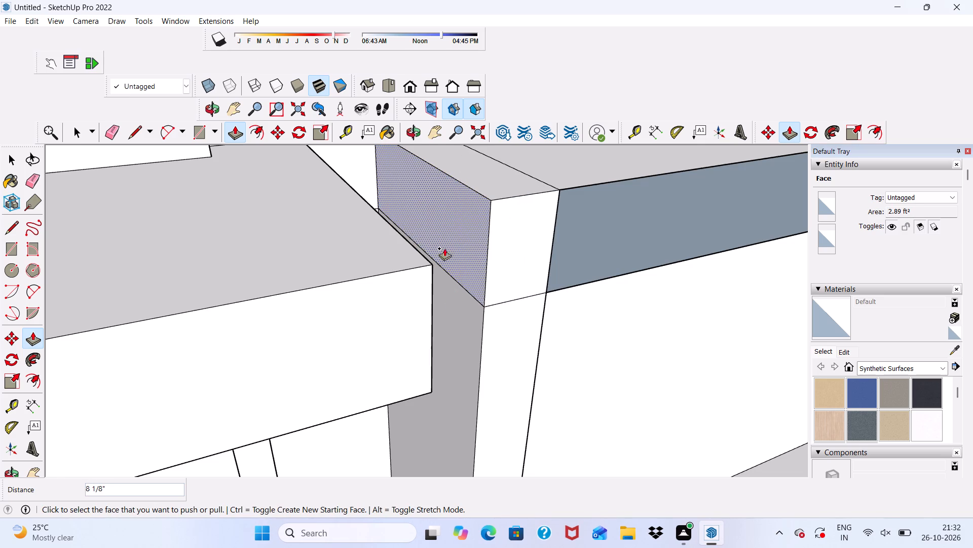
Push/Pull the horizontal bottom face inside the second frame's open top slab by 3/8".
scroll(444, 245, down, 3)
click(551, 231)
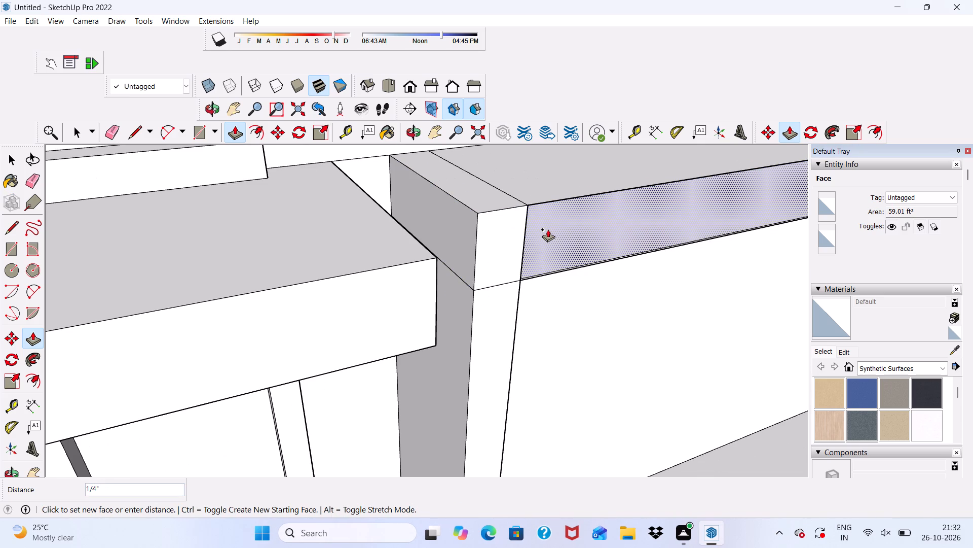
click(542, 232)
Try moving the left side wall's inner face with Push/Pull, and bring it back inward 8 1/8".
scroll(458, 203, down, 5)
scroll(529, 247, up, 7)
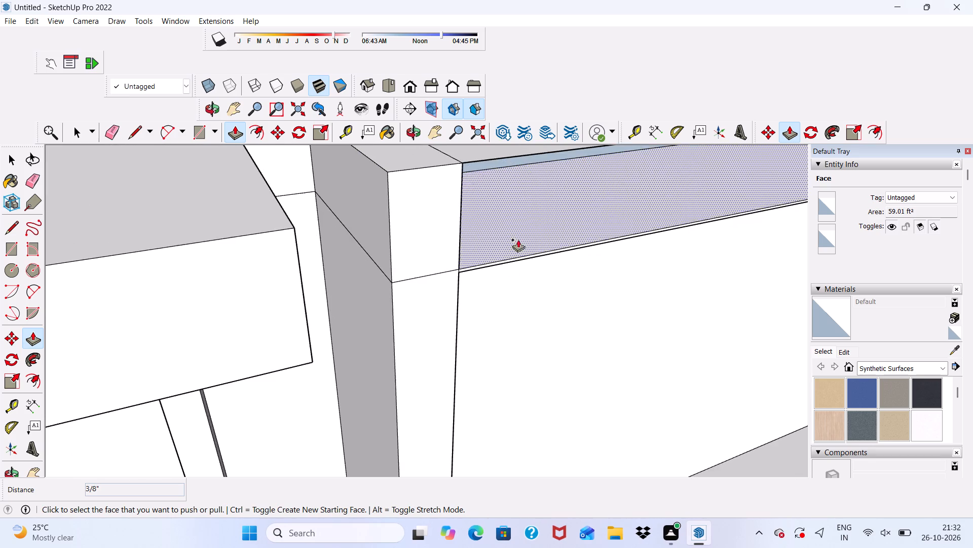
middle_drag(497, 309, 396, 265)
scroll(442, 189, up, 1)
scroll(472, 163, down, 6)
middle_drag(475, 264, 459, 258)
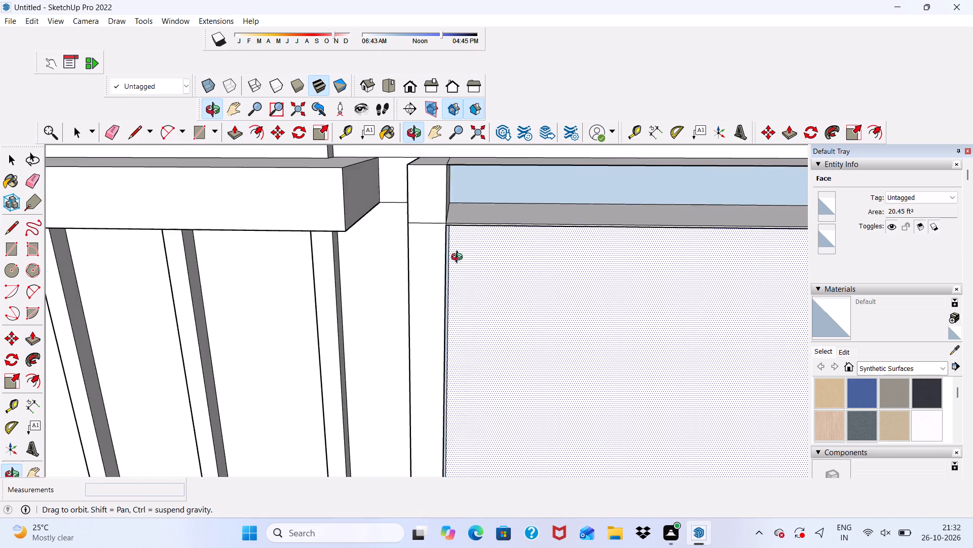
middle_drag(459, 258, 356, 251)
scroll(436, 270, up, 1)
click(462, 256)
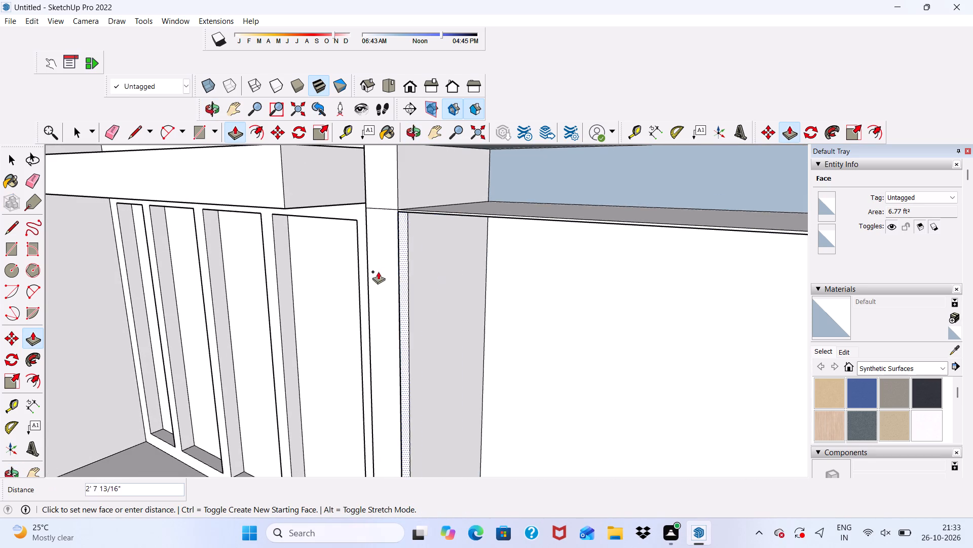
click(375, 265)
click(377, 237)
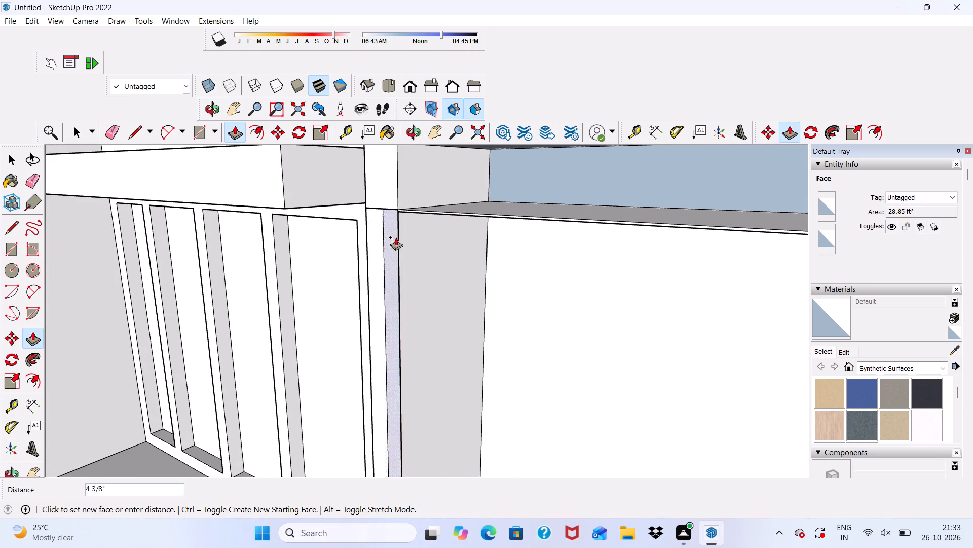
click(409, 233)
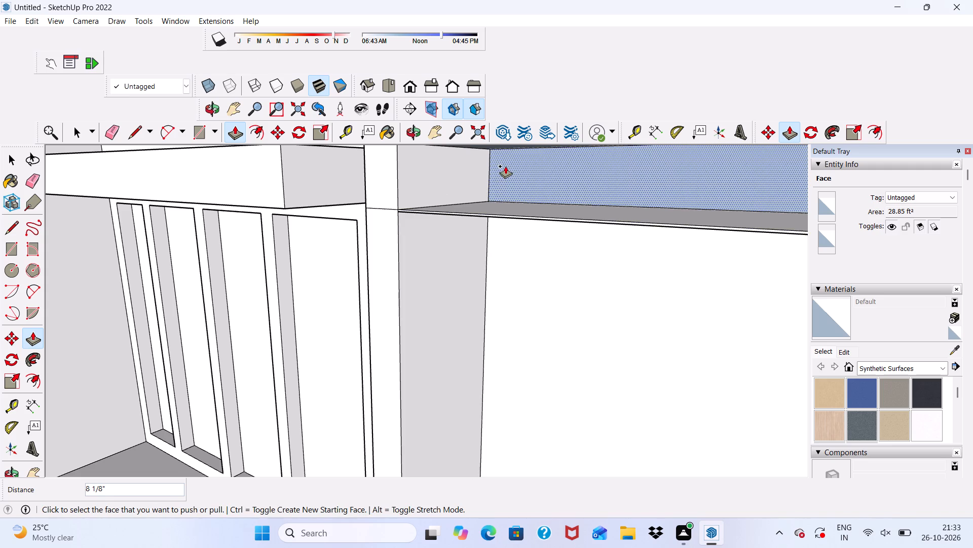
Push/Pull the back face inside the open top slab forward 2' 10 5/8" to the slab's front.
click(505, 166)
scroll(387, 182, down, 5)
middle_drag(406, 189, 569, 196)
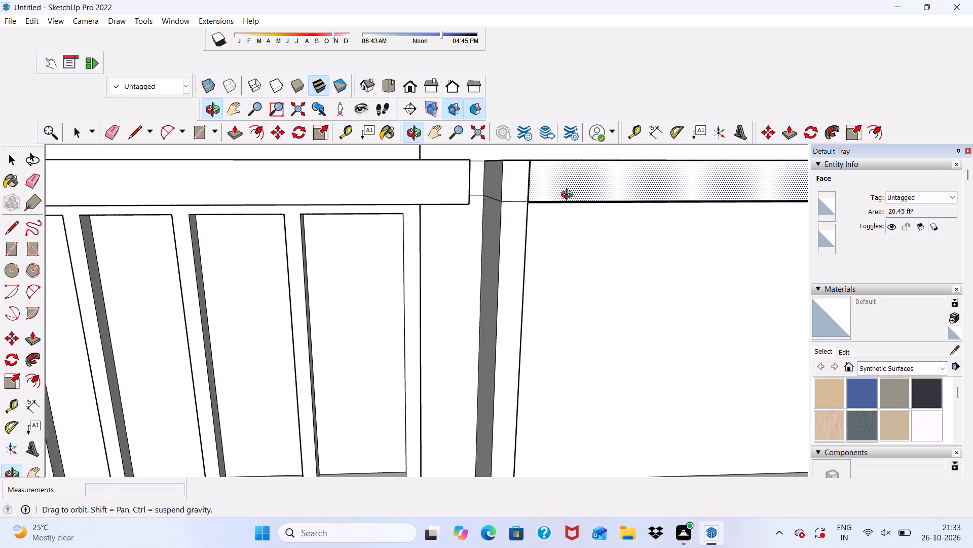
middle_drag(569, 196, 573, 196)
click(526, 189)
Erase the leftover seam edges where the top slab meets the left side wall on the second frame's front.
scroll(552, 196, up, 11)
middle_drag(550, 220, 512, 194)
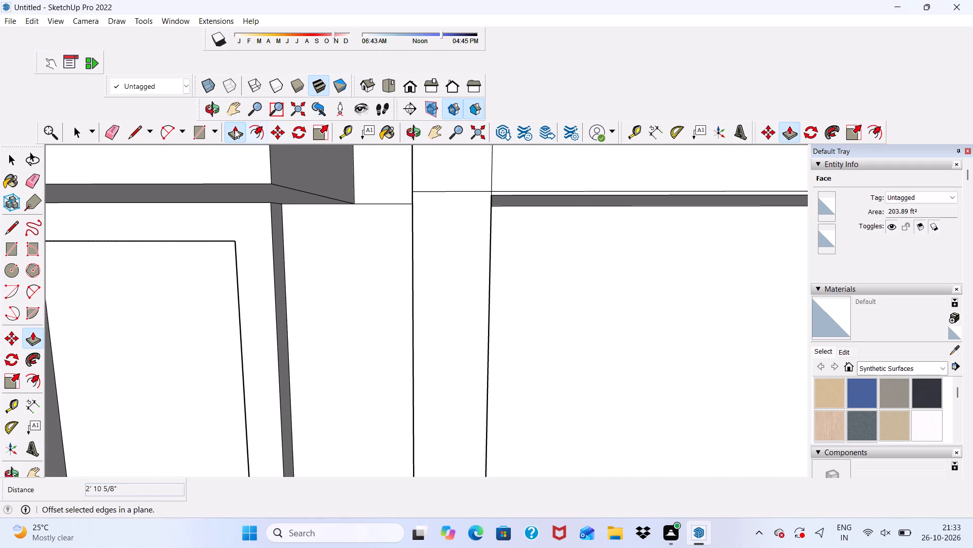
click(108, 136)
scroll(437, 194, up, 2)
drag(448, 190, 451, 199)
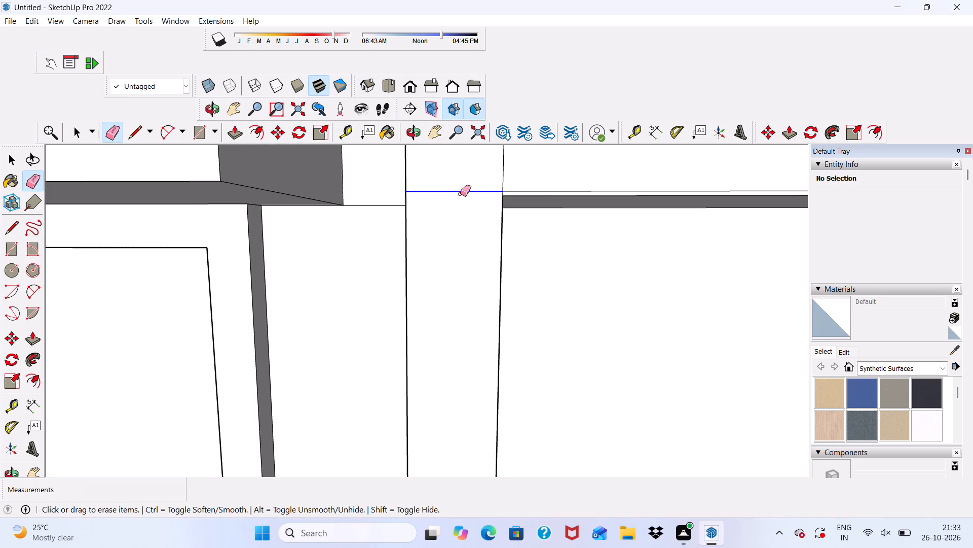
drag(508, 163, 495, 172)
click(515, 191)
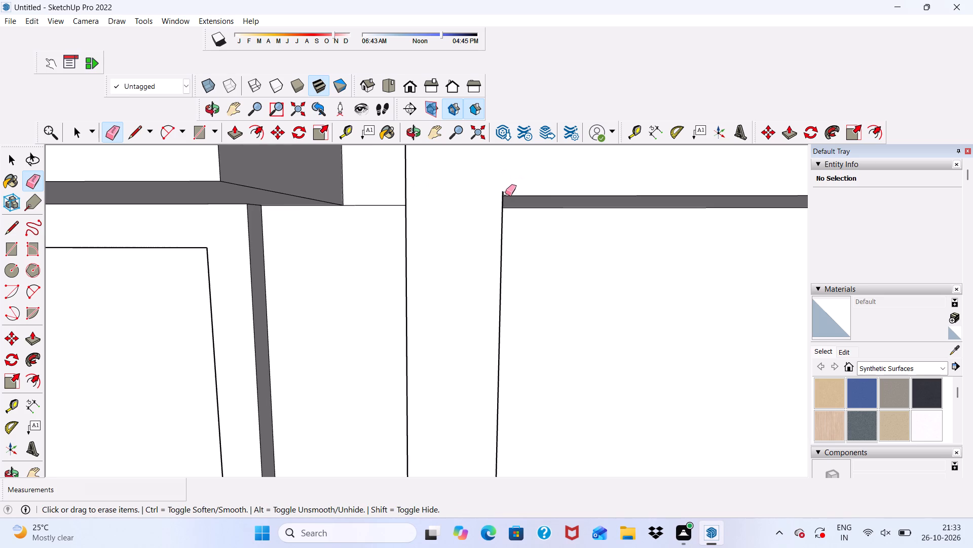
click(502, 192)
Erase the leftover seam edges at the second frame's upper right corner, including the one on its top face.
scroll(429, 175, down, 20)
scroll(429, 175, down, 2)
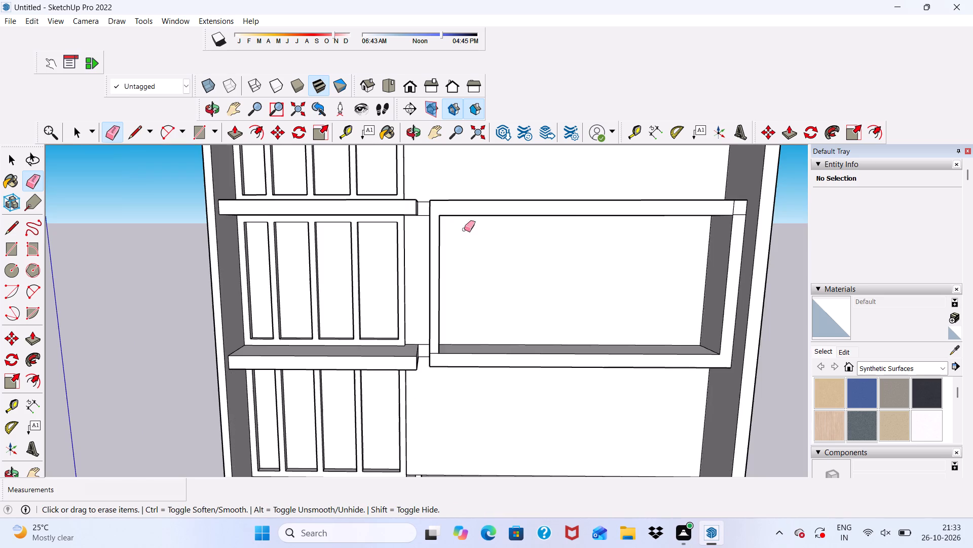
scroll(696, 188, up, 10)
drag(706, 224, 718, 234)
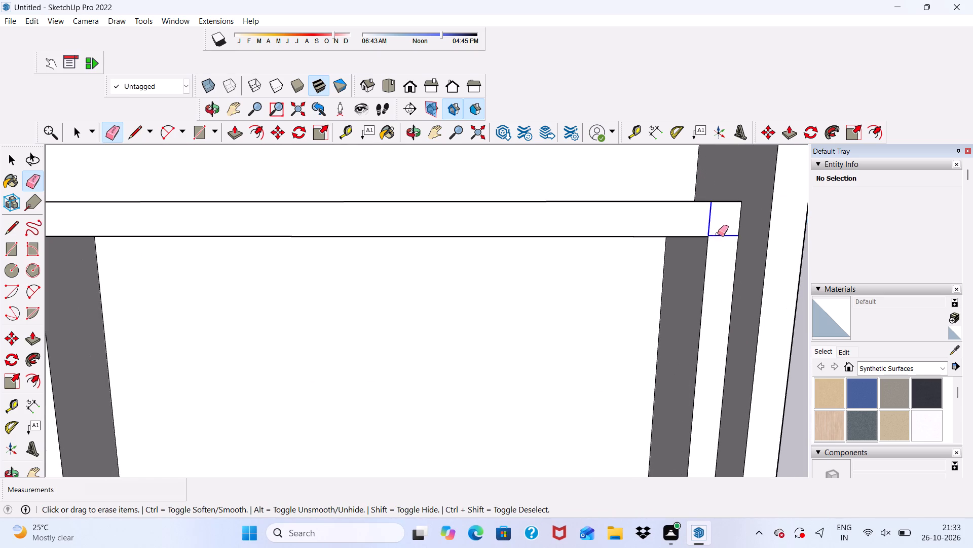
drag(718, 234, 719, 233)
scroll(700, 213, down, 7)
middle_drag(688, 241, 679, 325)
scroll(667, 277, up, 4)
drag(727, 215, 731, 216)
Erase the leftover seam edges at the second frame's lower left corner, on its outer side and front faces.
scroll(690, 216, down, 6)
middle_drag(678, 234, 631, 79)
middle_drag(533, 276, 581, 374)
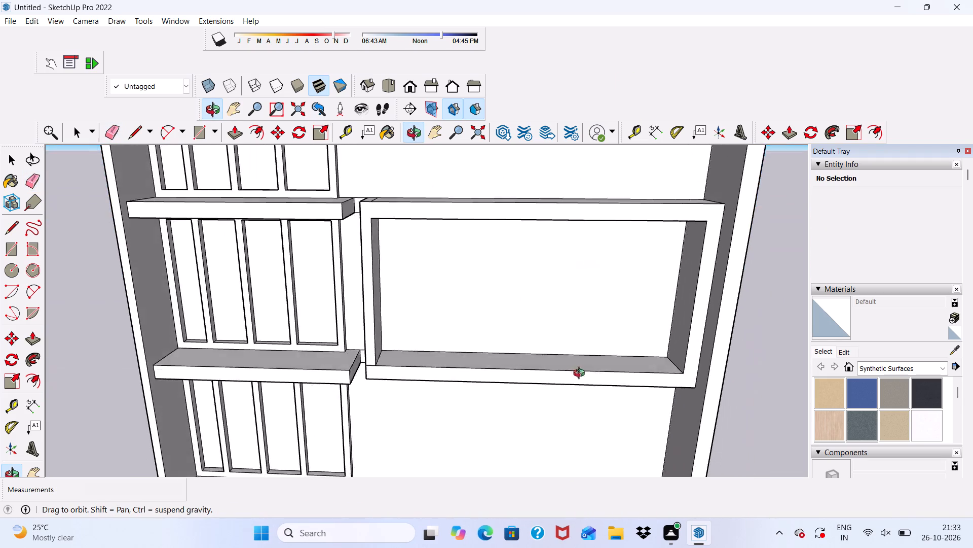
middle_drag(581, 374, 635, 374)
scroll(629, 351, up, 1)
scroll(577, 332, down, 4)
scroll(404, 376, up, 12)
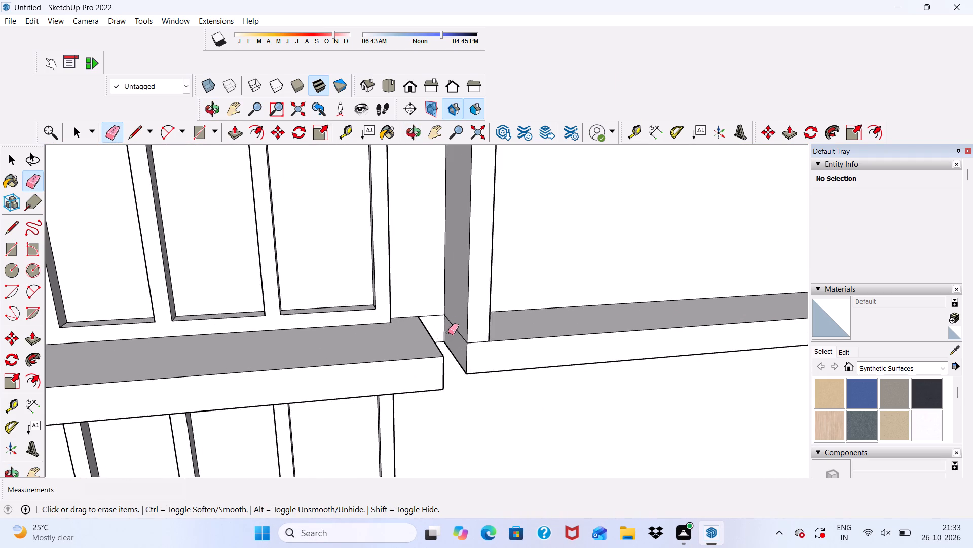
scroll(448, 332, up, 3)
drag(456, 317, 453, 336)
scroll(452, 337, down, 6)
middle_drag(532, 403, 477, 326)
scroll(480, 324, up, 6)
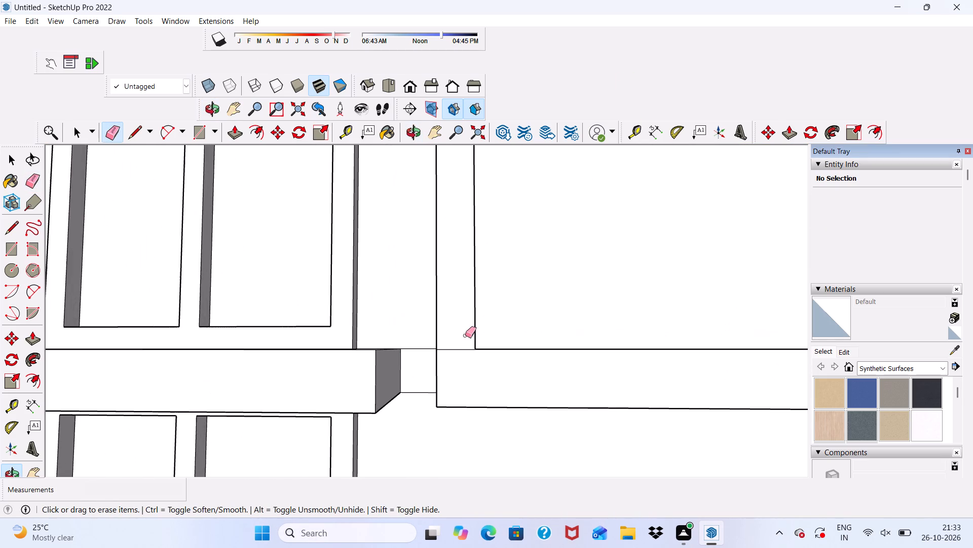
drag(465, 335, 458, 362)
Examine the facade and both projecting frames from several angles for remaining seams or open faces.
scroll(436, 309, down, 6)
middle_drag(493, 395, 477, 269)
scroll(477, 281, up, 2)
scroll(443, 293, down, 3)
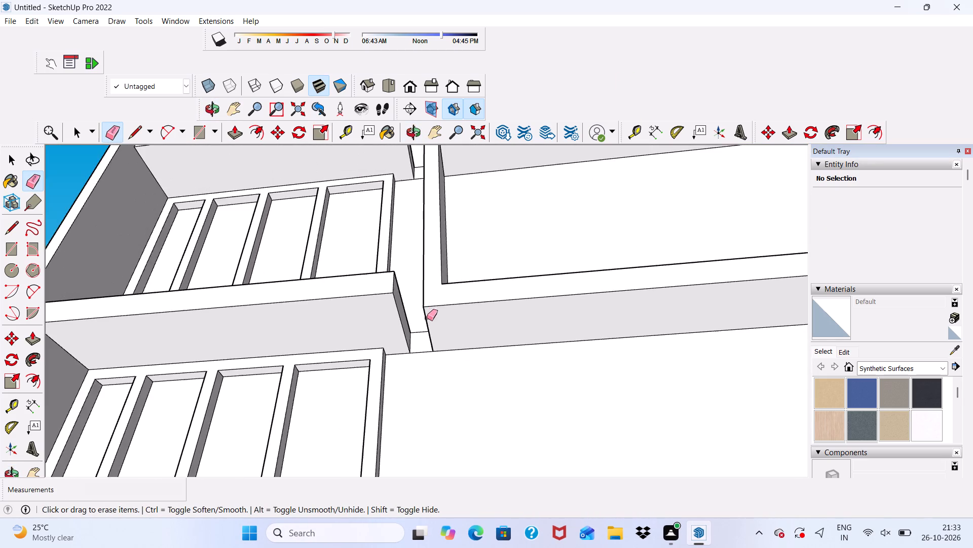
scroll(427, 318, down, 12)
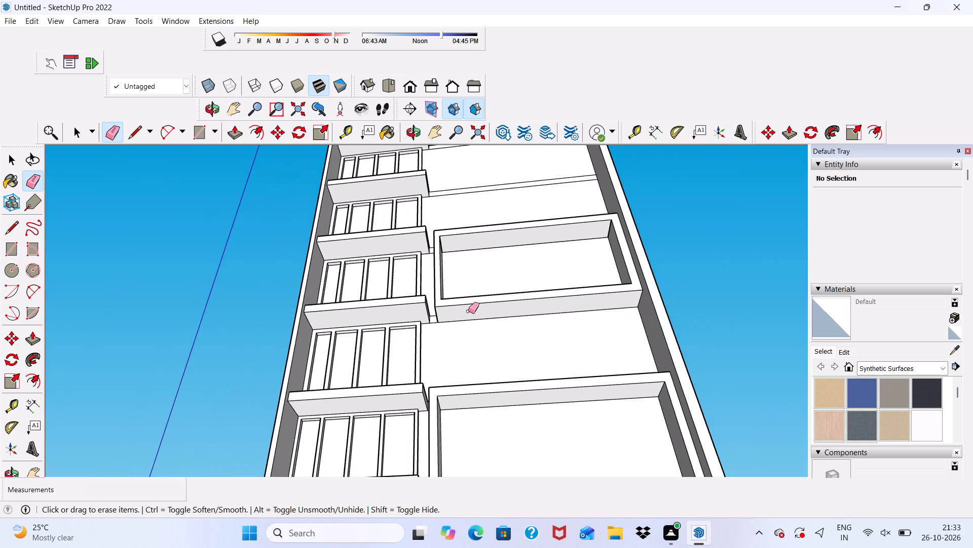
scroll(464, 303, down, 7)
middle_drag(515, 321, 533, 443)
drag(471, 383, 469, 321)
key(space)
scroll(469, 321, up, 1)
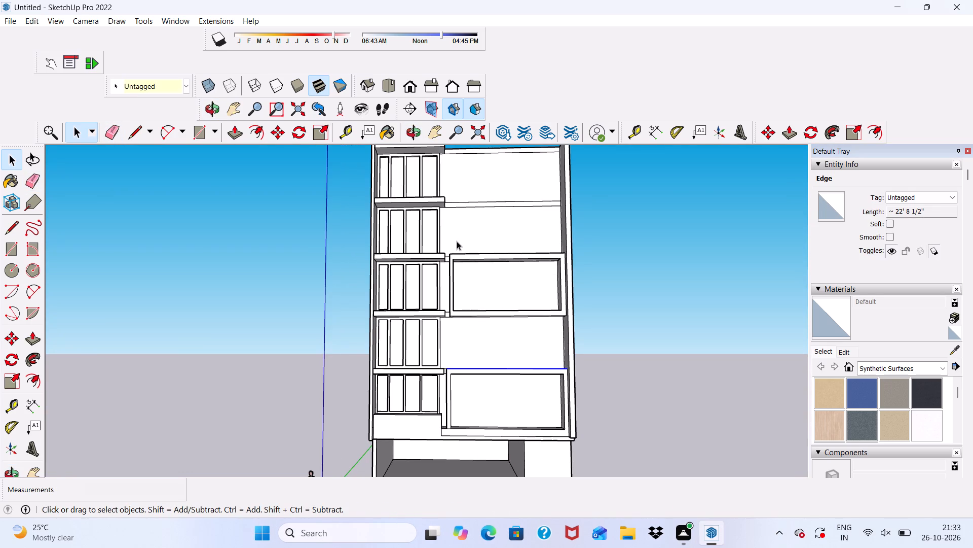
scroll(493, 288, down, 1)
middle_drag(498, 297, 481, 347)
click(688, 295)
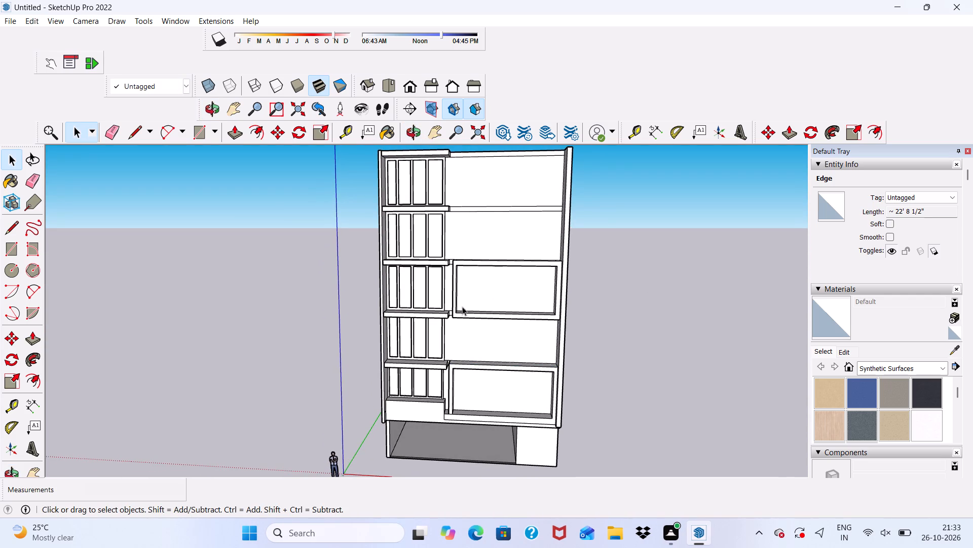
middle_drag(458, 307, 456, 265)
scroll(456, 265, up, 4)
scroll(456, 265, down, 4)
middle_drag(455, 264, 512, 297)
scroll(488, 301, up, 5)
middle_drag(436, 303, 455, 290)
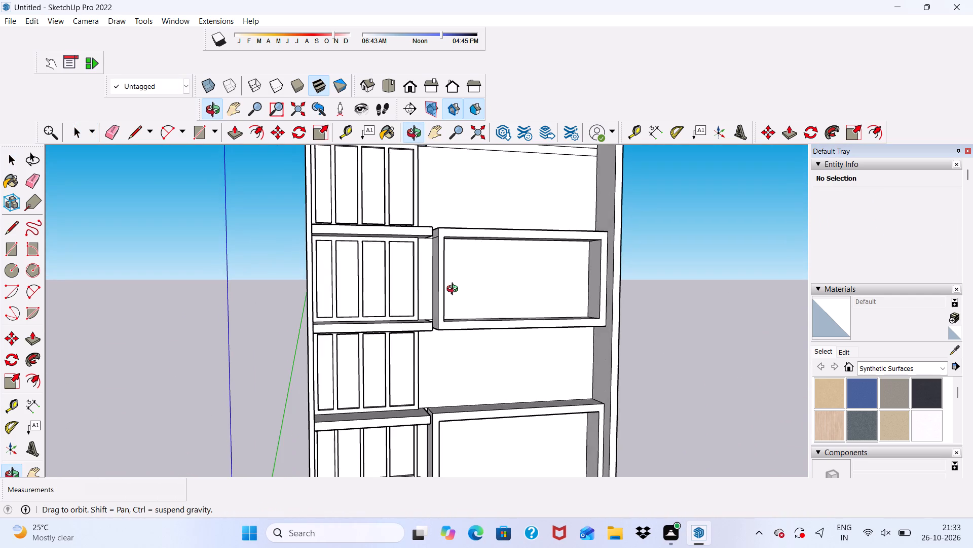
middle_drag(455, 290, 418, 260)
scroll(418, 260, up, 5)
scroll(438, 191, up, 5)
scroll(441, 210, down, 7)
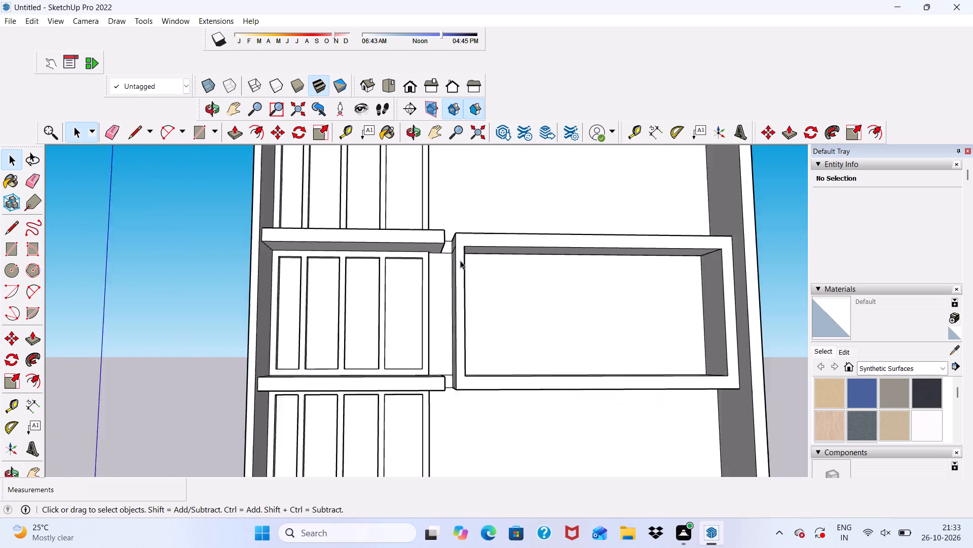
scroll(460, 260, down, 6)
middle_drag(528, 270, 556, 296)
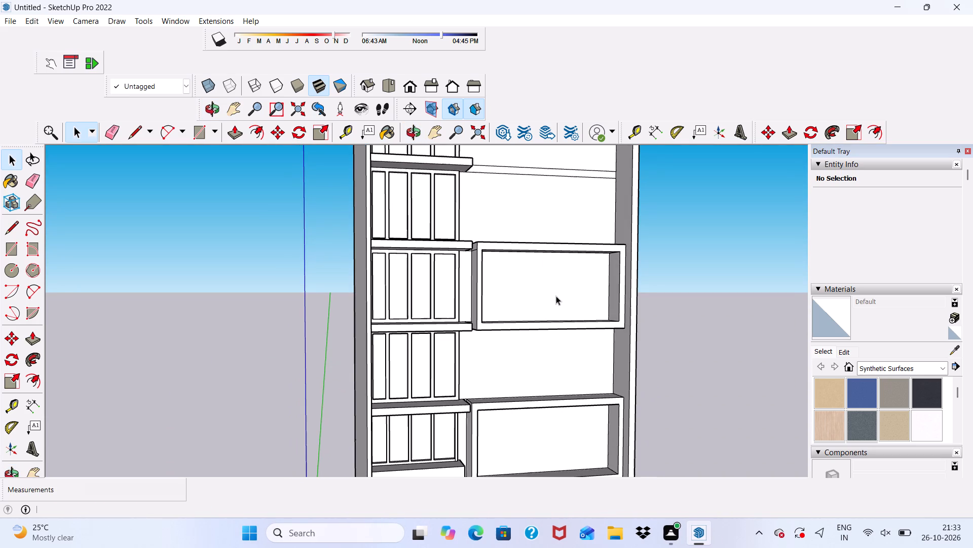
scroll(524, 268, up, 2)
scroll(522, 268, down, 7)
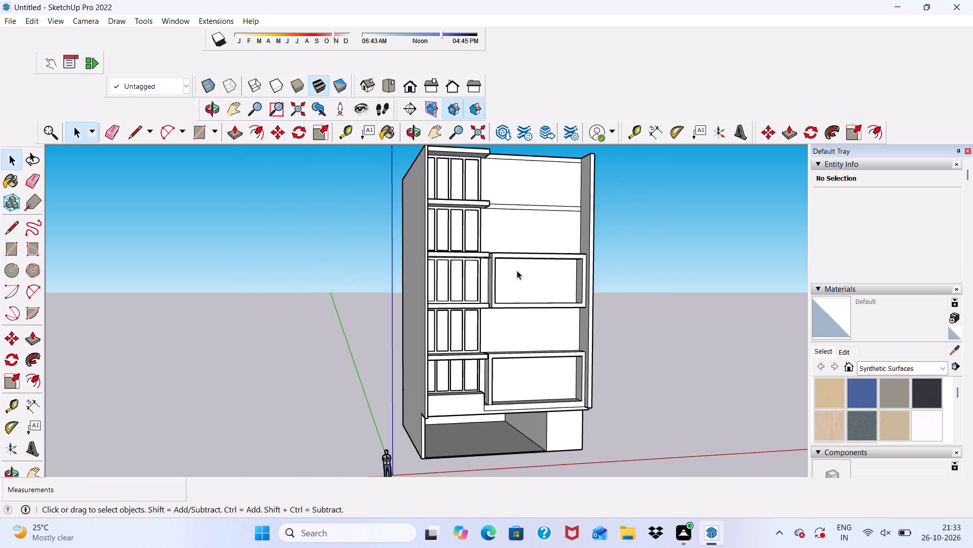
middle_drag(526, 313, 466, 310)
scroll(469, 315, up, 6)
middle_drag(500, 379, 536, 335)
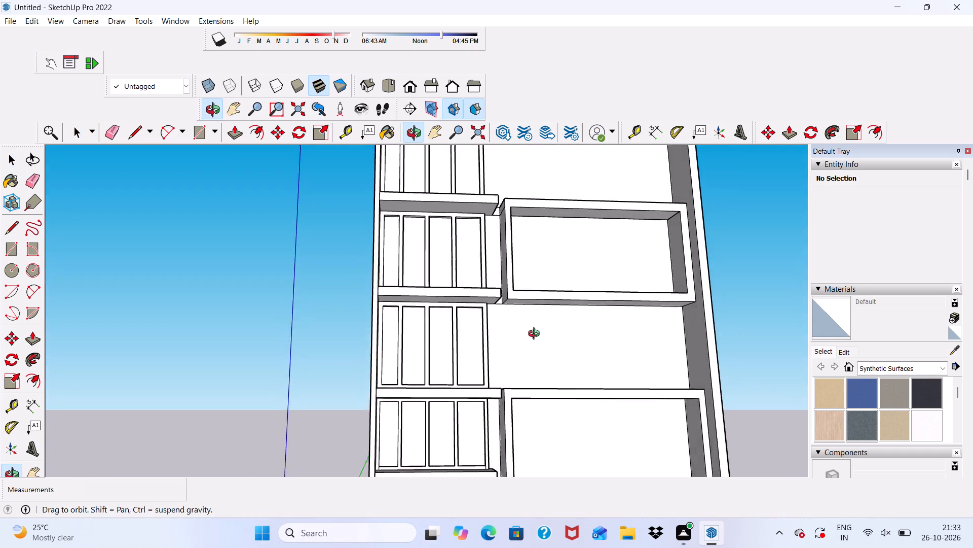
middle_drag(536, 335, 546, 375)
scroll(511, 367, up, 1)
scroll(457, 281, down, 6)
scroll(483, 255, up, 2)
scroll(483, 261, down, 5)
scroll(503, 224, up, 4)
scroll(498, 175, down, 5)
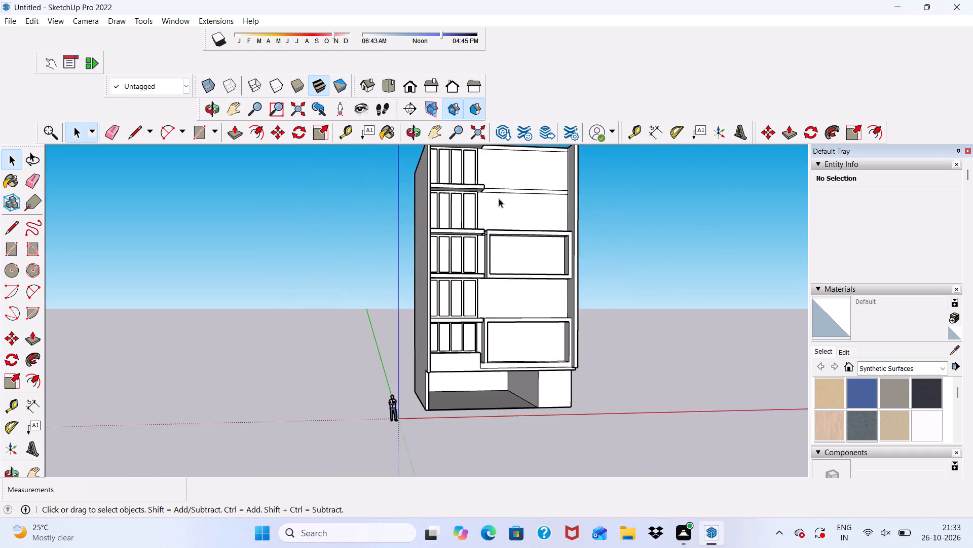
Erase the leftover seam edge near the left end of the second frame's top face.
middle_drag(499, 198, 452, 283)
scroll(515, 155, up, 6)
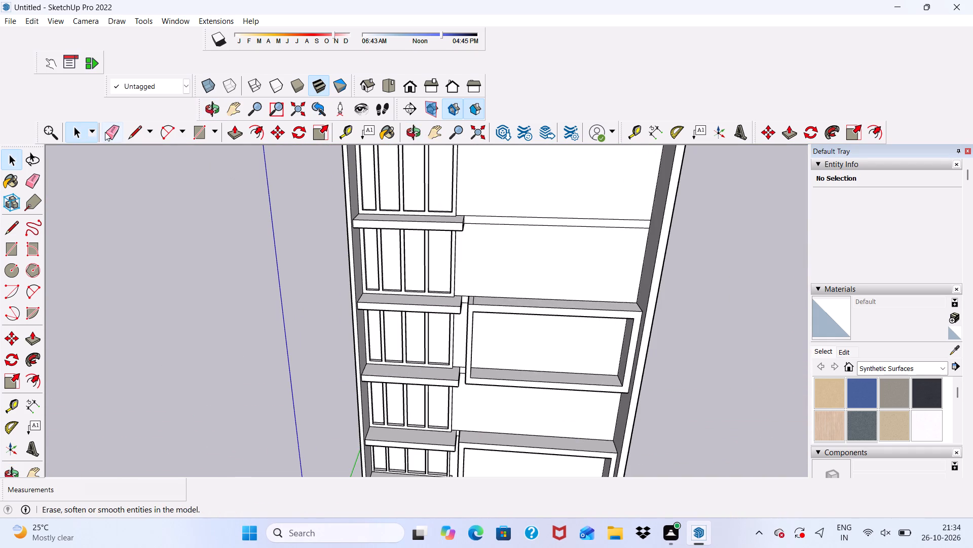
click(105, 132)
scroll(476, 291, up, 10)
click(468, 302)
scroll(468, 302, down, 7)
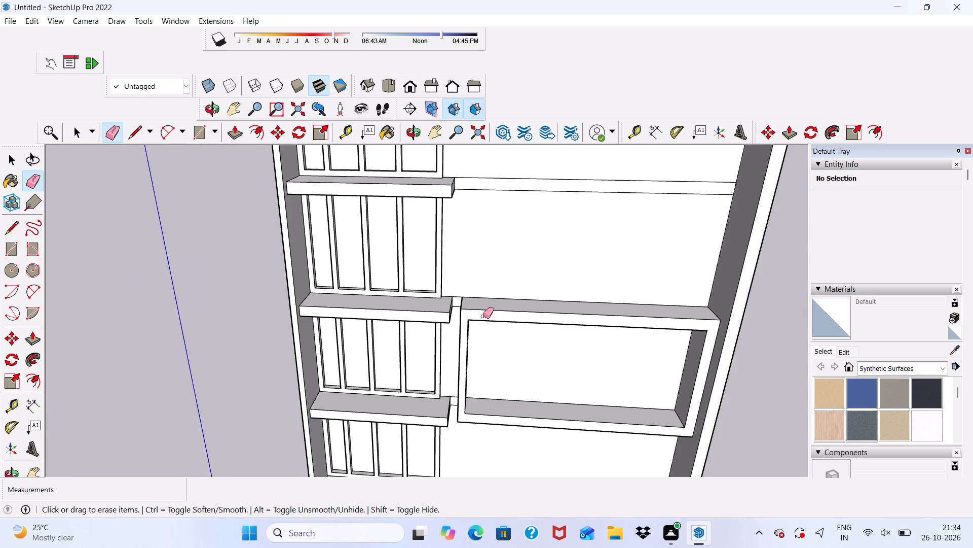
Draw a rectangle about 22' 5/16" by 1' on the floor band above the second frame, aligned with the frame's left end.
scroll(479, 293, down, 6)
key(space)
middle_drag(478, 304, 457, 221)
scroll(464, 204, up, 2)
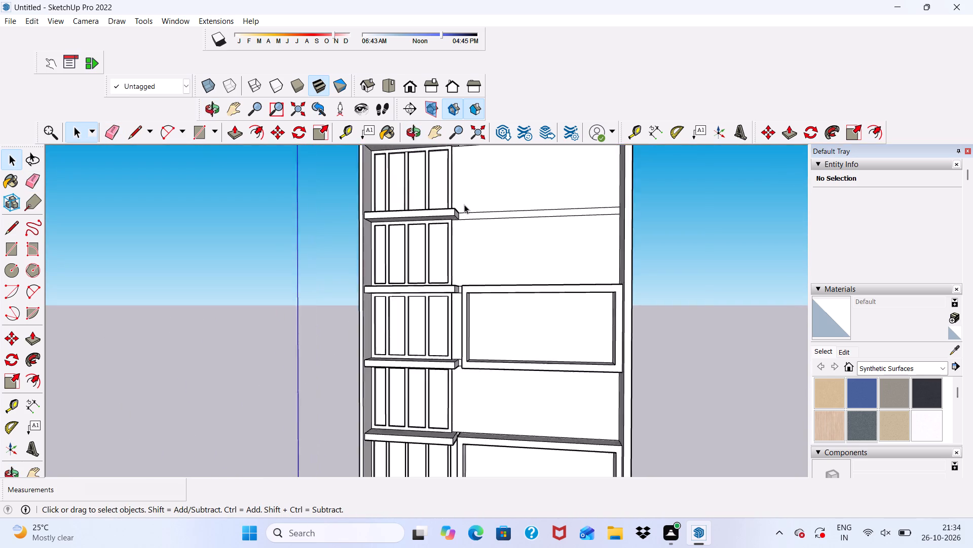
scroll(464, 204, up, 2)
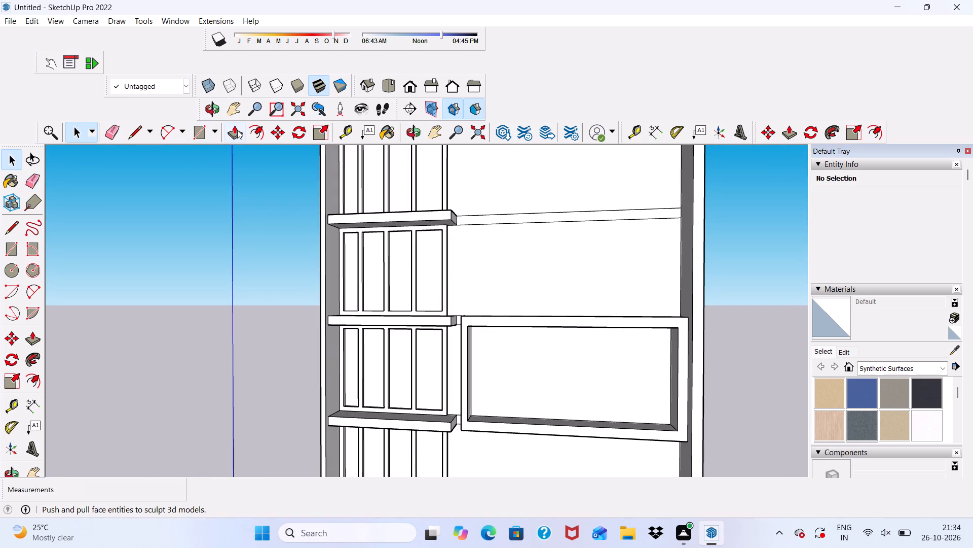
click(198, 132)
scroll(496, 315, up, 3)
middle_drag(468, 321, 471, 338)
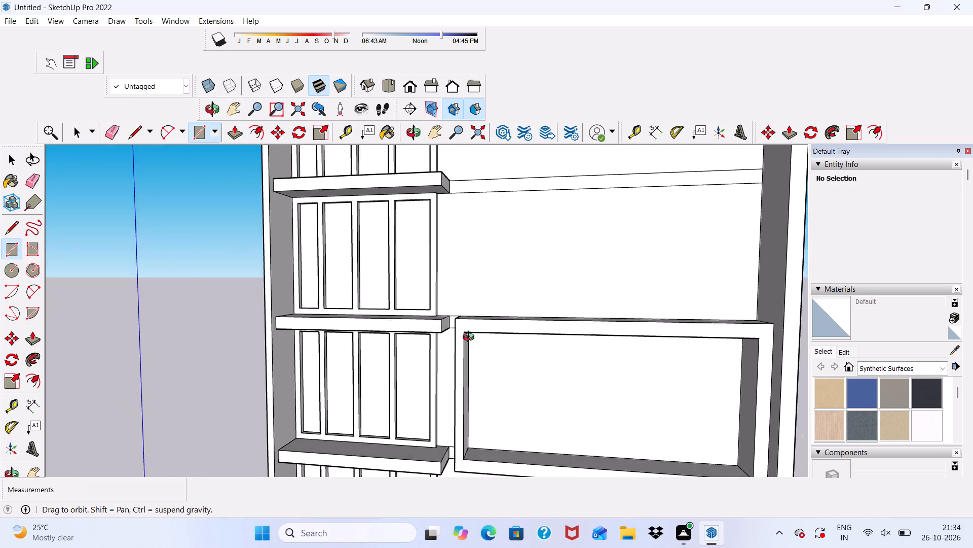
middle_drag(471, 338, 480, 397)
scroll(454, 333, up, 1)
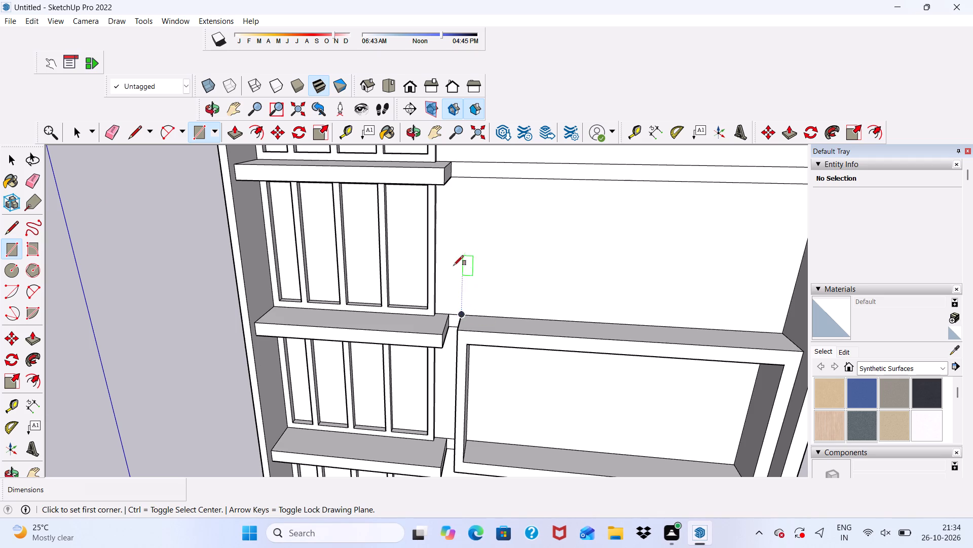
click(461, 165)
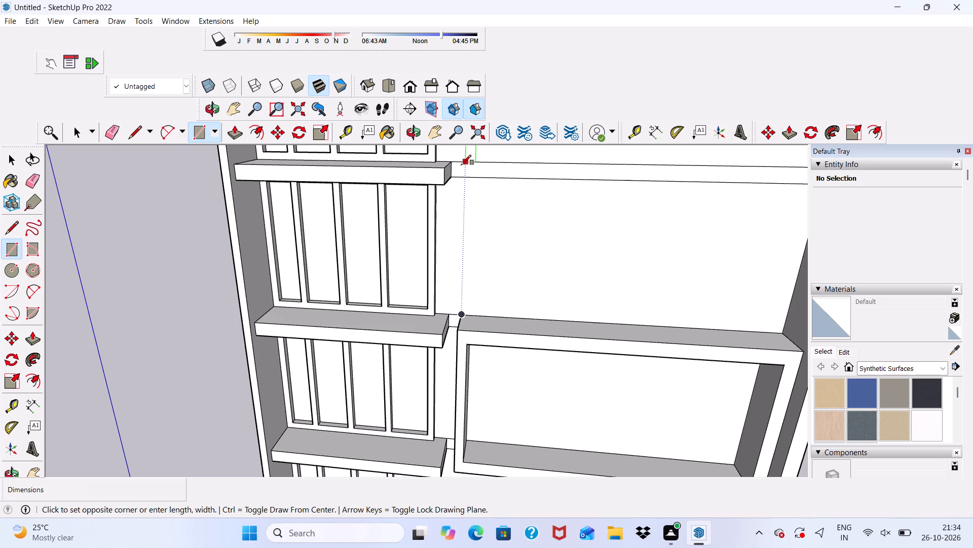
scroll(510, 204, down, 6)
scroll(671, 183, up, 4)
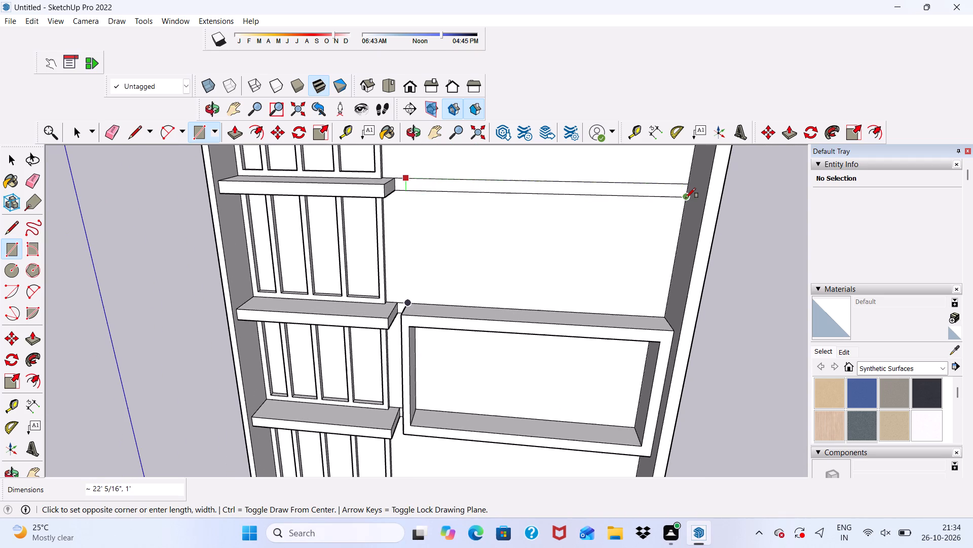
click(686, 198)
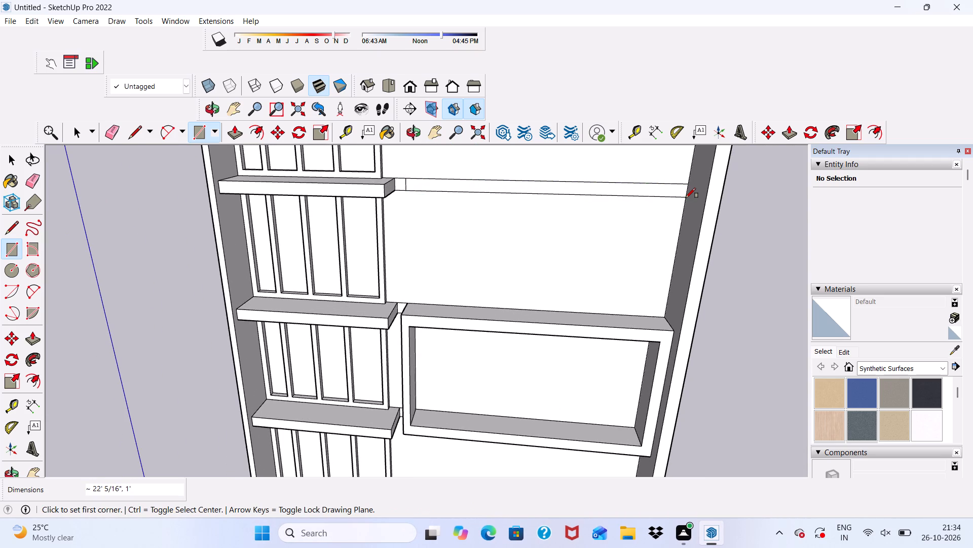
key(space)
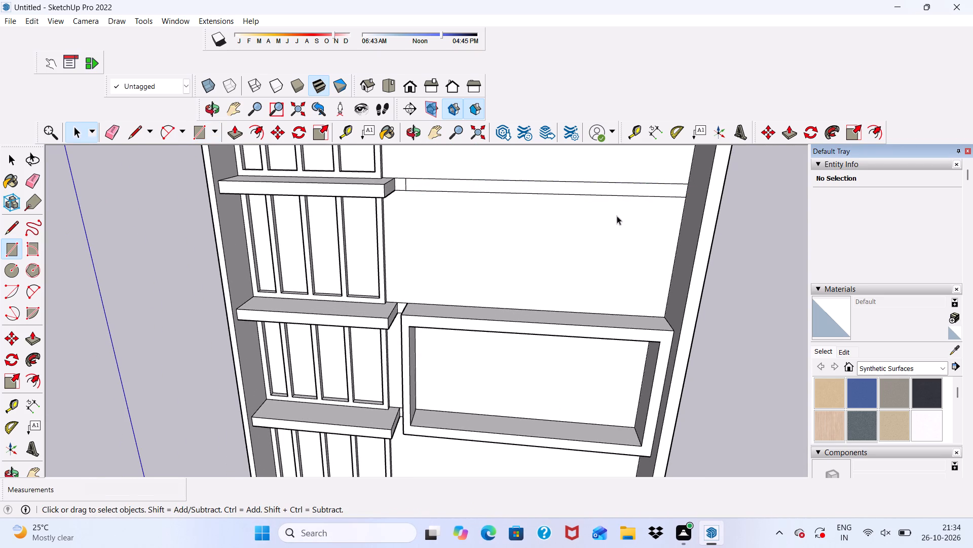
Extrude the floor-band rectangle above the second frame outward 2' 10 5/8", flush with the second frame's front face.
click(567, 187)
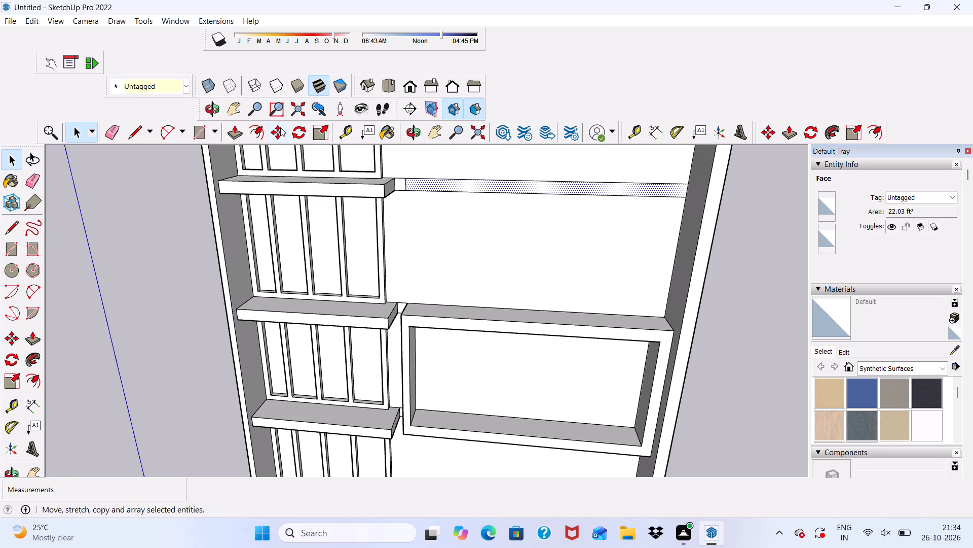
click(236, 134)
scroll(547, 182, up, 3)
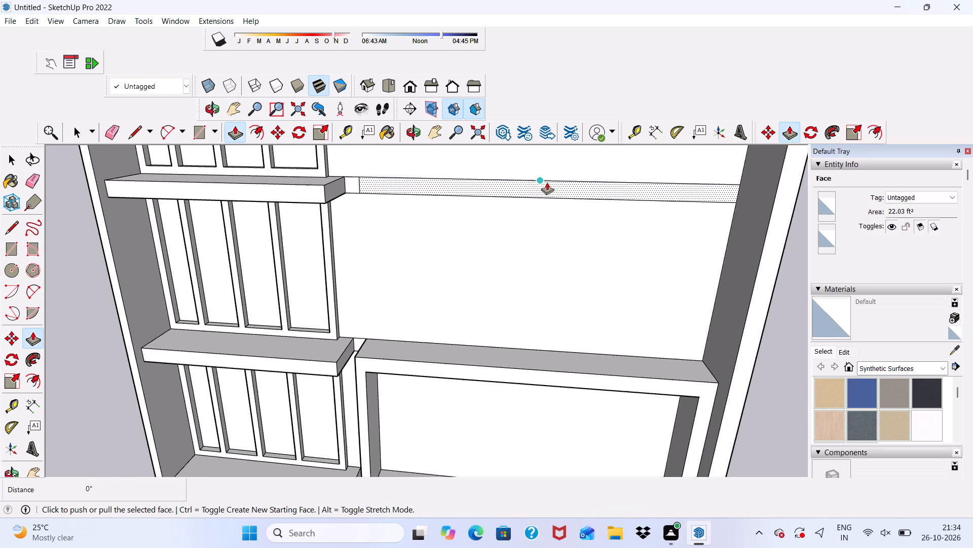
click(547, 182)
scroll(523, 275, down, 3)
scroll(503, 346, down, 2)
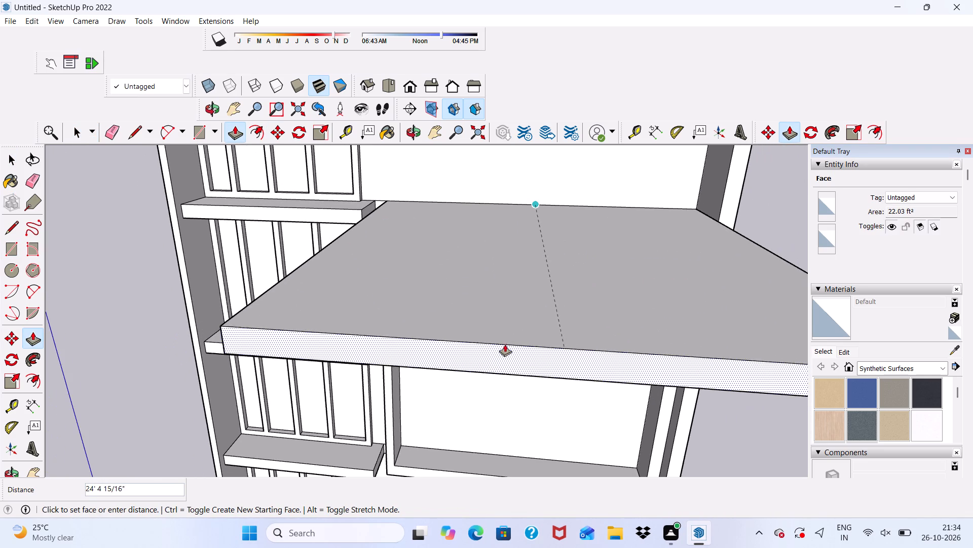
scroll(484, 306, down, 4)
middle_drag(510, 356, 679, 203)
scroll(679, 203, up, 1)
scroll(556, 203, down, 6)
scroll(494, 277, down, 6)
middle_drag(463, 326, 407, 416)
scroll(398, 392, up, 5)
scroll(377, 347, up, 5)
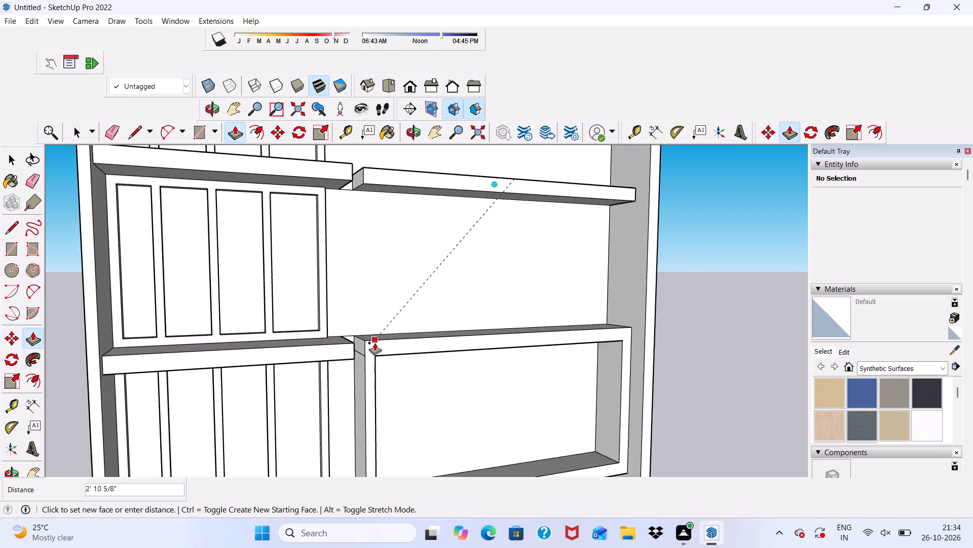
scroll(375, 342, up, 2)
middle_drag(375, 342, 388, 384)
scroll(383, 346, up, 3)
click(382, 342)
scroll(383, 339, down, 4)
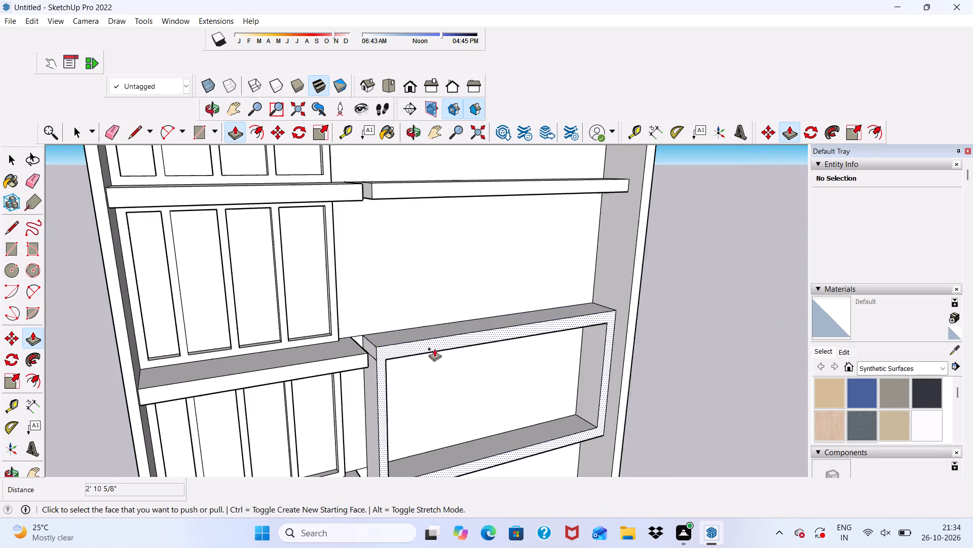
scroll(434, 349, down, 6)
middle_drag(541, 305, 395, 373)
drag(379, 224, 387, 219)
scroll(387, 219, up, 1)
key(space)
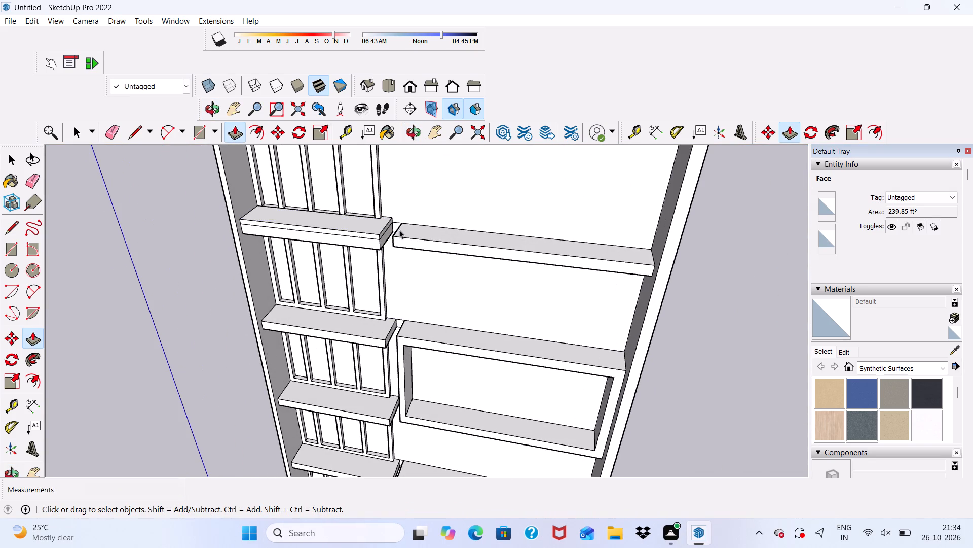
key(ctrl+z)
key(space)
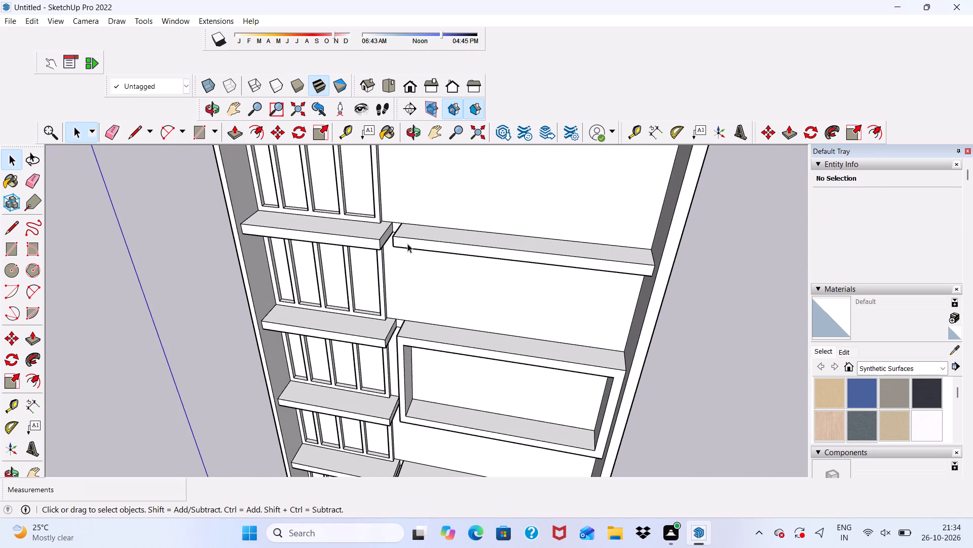
Draw a small rectangle at the left end of the new ledge's top face, spanning its full 2' 10 5/8" depth.
scroll(414, 254, down, 5)
middle_drag(435, 290, 394, 243)
scroll(394, 243, up, 5)
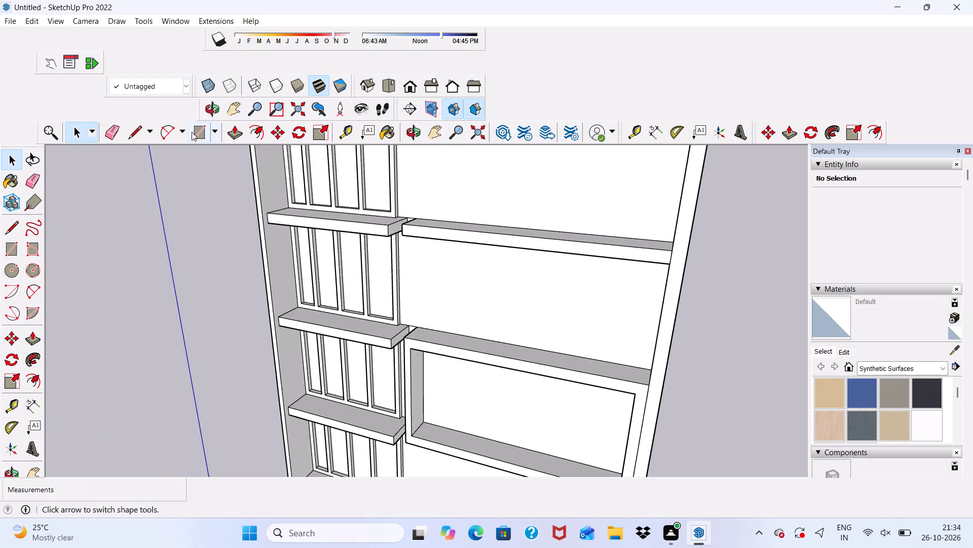
click(192, 131)
scroll(330, 207, up, 7)
middle_drag(500, 245, 519, 300)
scroll(445, 299, up, 3)
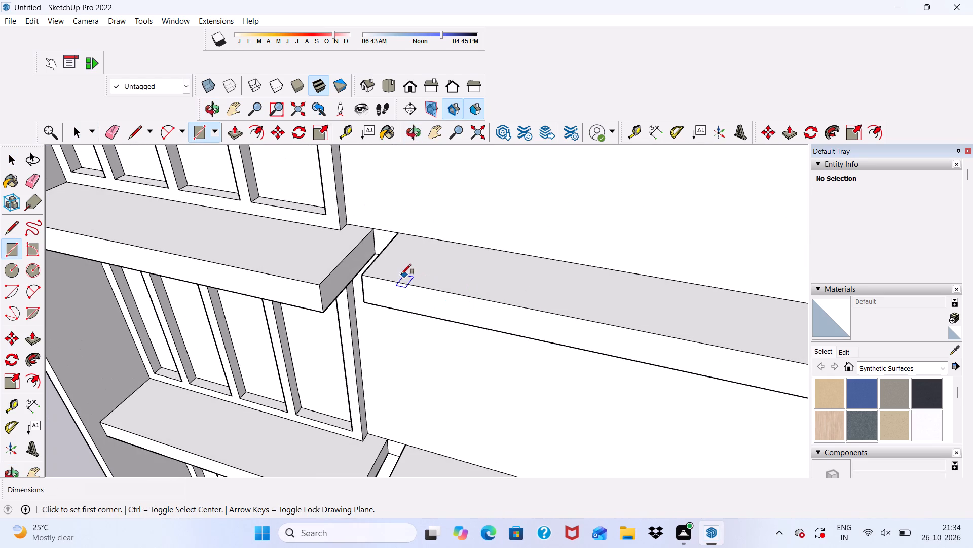
click(364, 273)
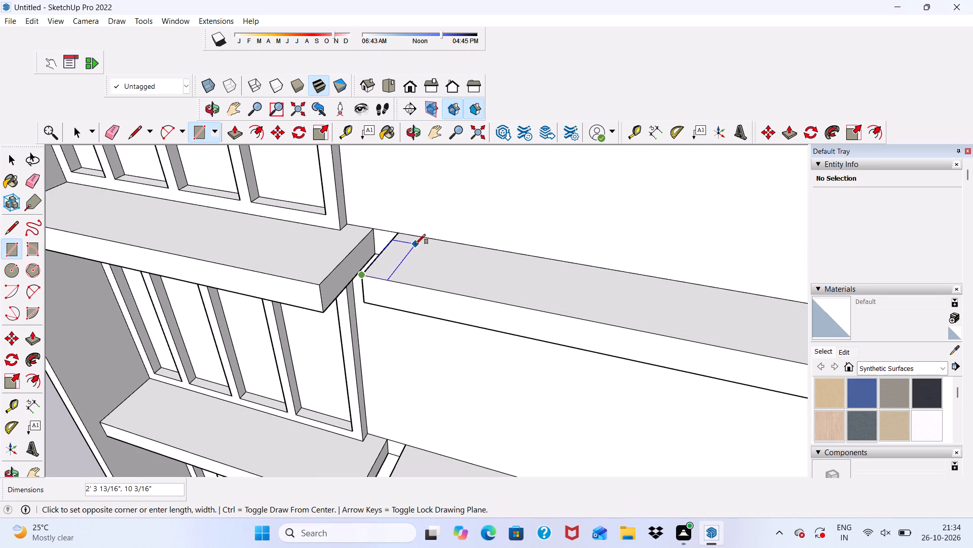
click(426, 241)
scroll(429, 244, down, 5)
scroll(562, 278, up, 1)
scroll(473, 259, down, 2)
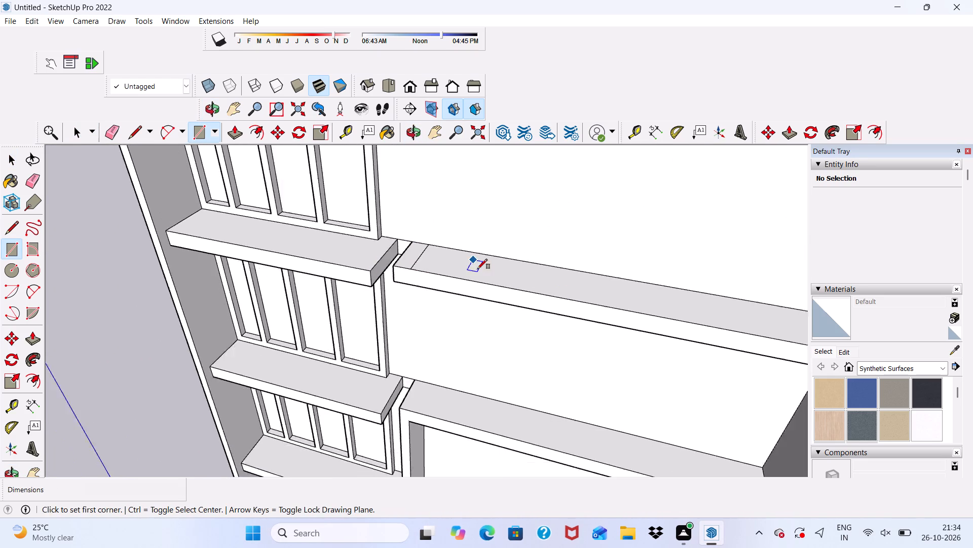
Draw a rectangle 2' 10 5/8" by about 10 13/16" at the right end of the new ledge's top face.
scroll(477, 269, down, 5)
scroll(689, 315, up, 7)
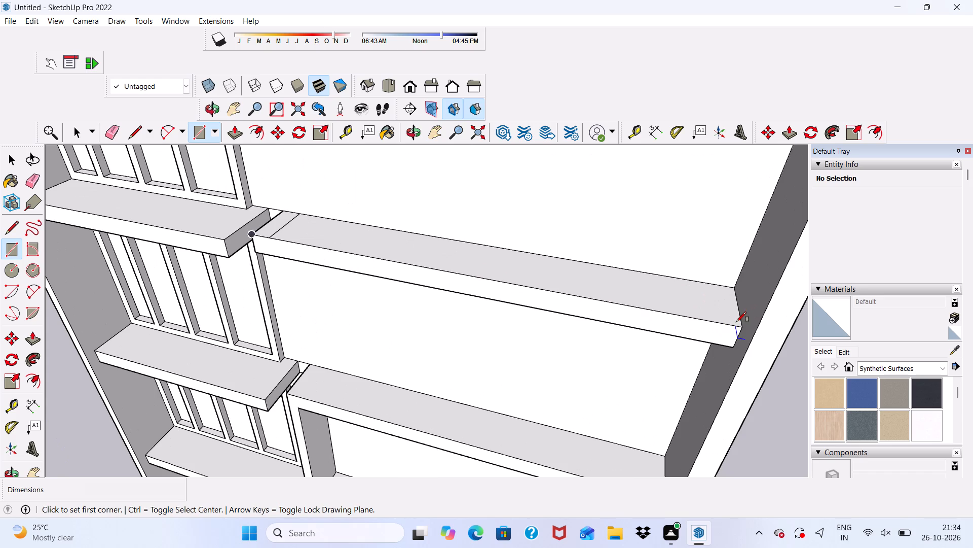
click(740, 325)
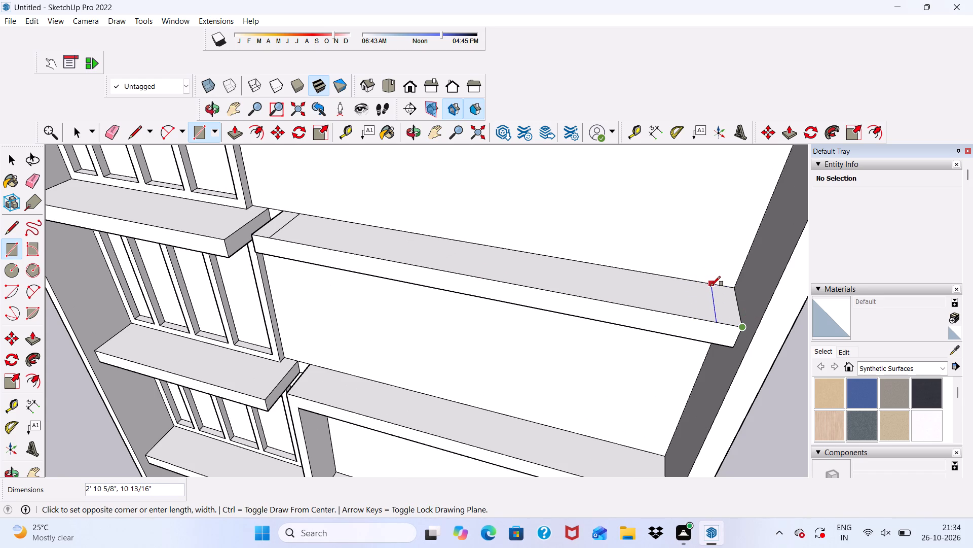
click(710, 286)
scroll(635, 285, down, 4)
scroll(666, 307, up, 3)
key(space)
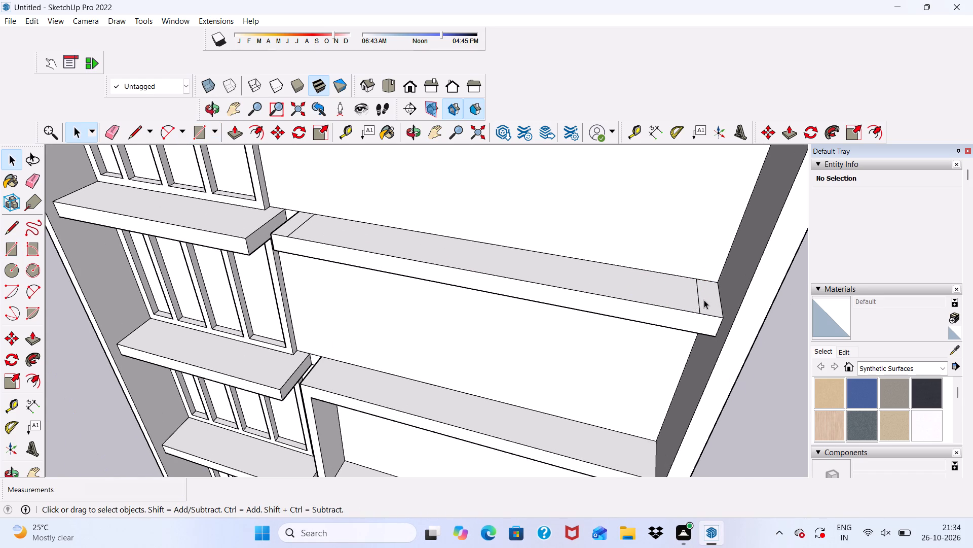
Extrude the ledge's right-end rectangle up 10' to form the third frame's right post.
click(704, 300)
click(233, 134)
scroll(383, 234, down, 5)
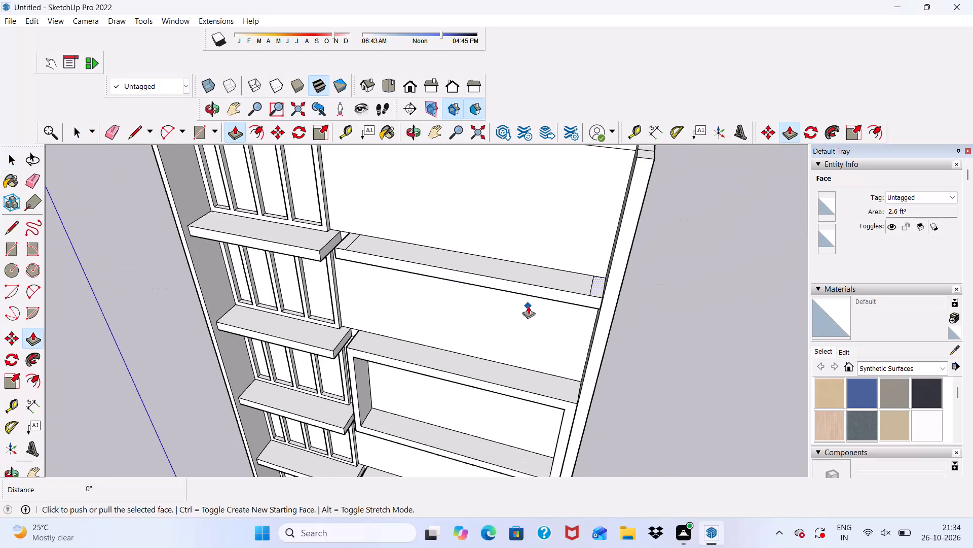
scroll(588, 299, up, 7)
click(595, 288)
scroll(593, 226, down, 12)
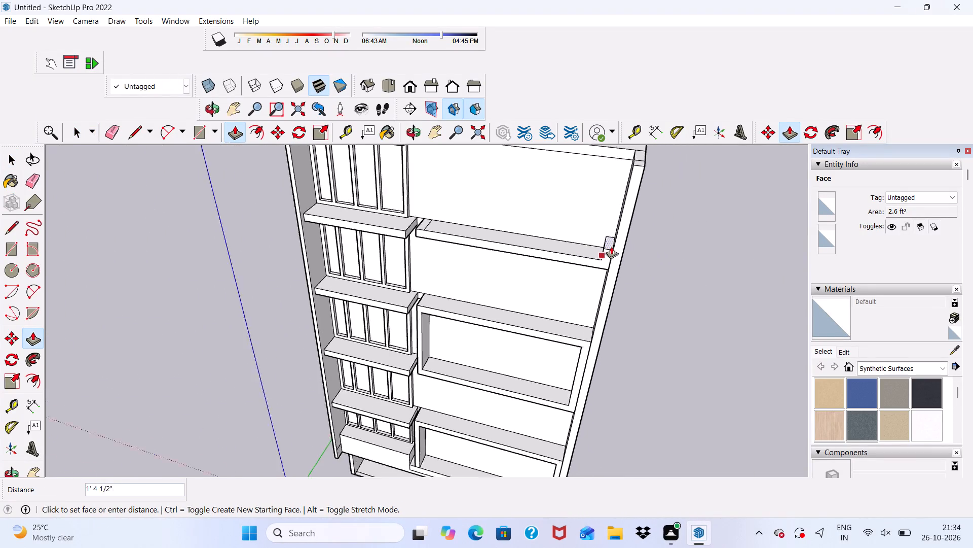
scroll(611, 246, down, 1)
scroll(617, 231, up, 1)
scroll(634, 153, up, 7)
scroll(621, 159, down, 5)
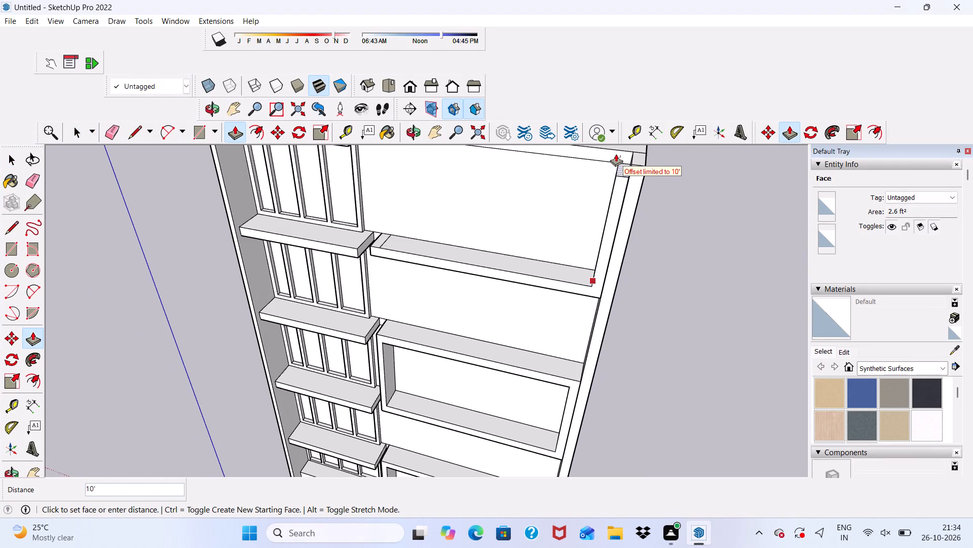
scroll(616, 153, down, 5)
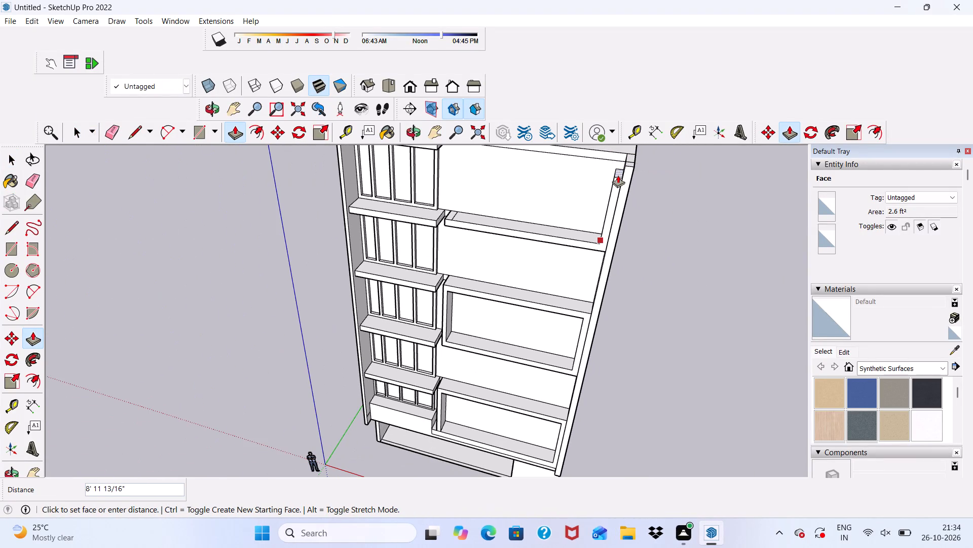
scroll(618, 152, up, 4)
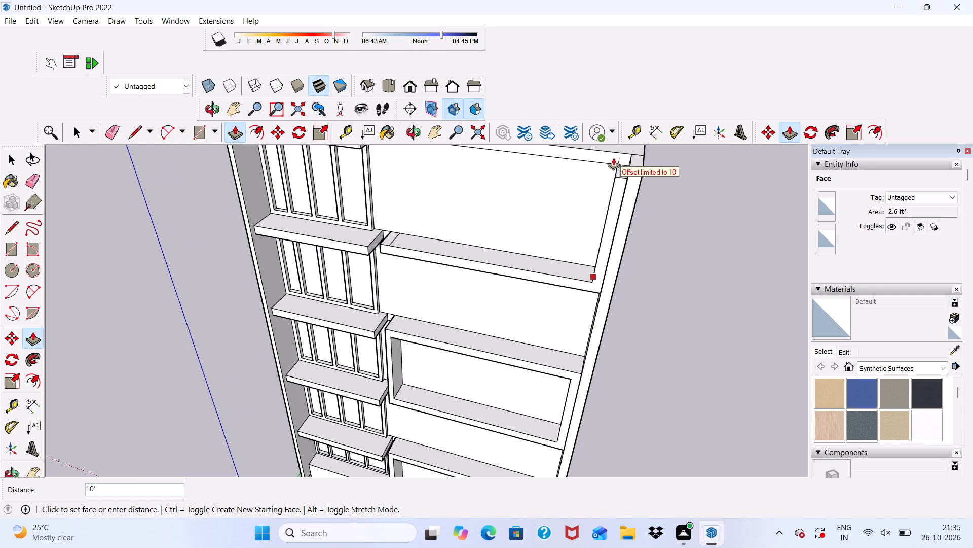
click(613, 158)
scroll(613, 167, down, 2)
middle_drag(613, 168, 741, 80)
scroll(760, 152, up, 1)
scroll(730, 221, down, 5)
key(space)
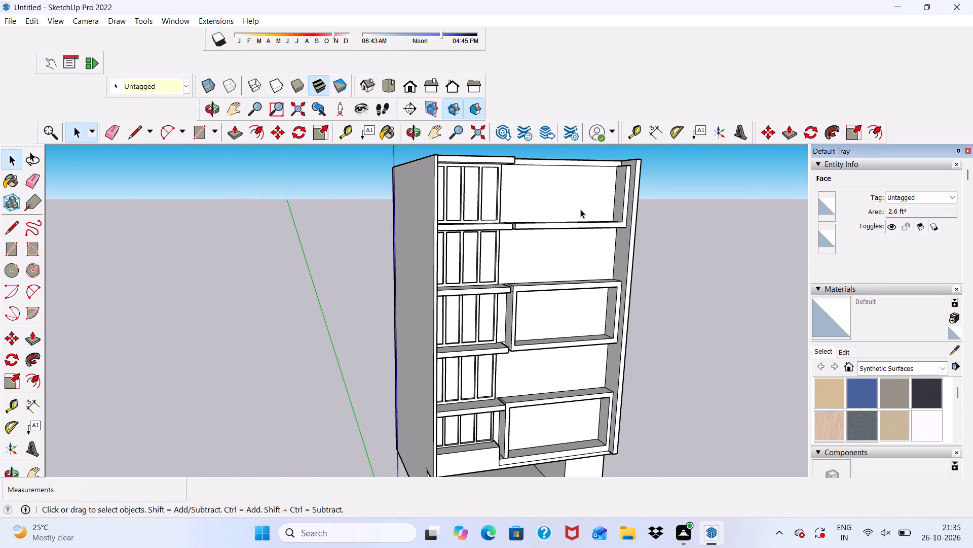
Draw a rectangle across the full 2' 10 5/8" depth at the top of the right post's inner face.
click(194, 136)
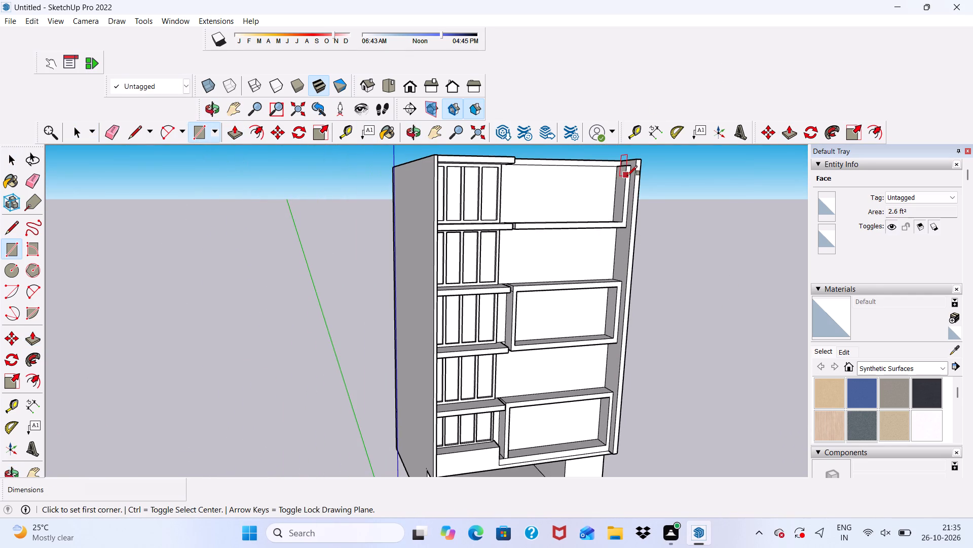
scroll(627, 176, up, 8)
click(627, 161)
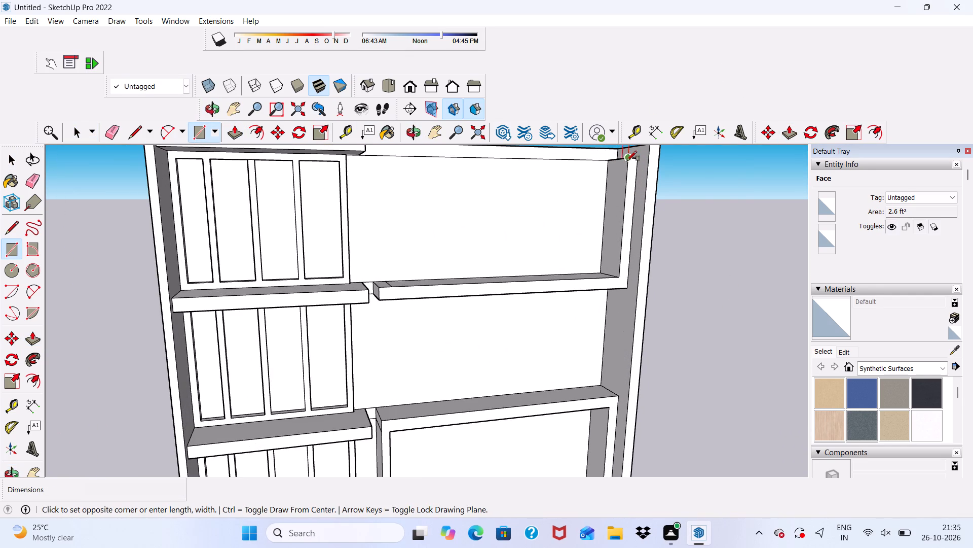
scroll(592, 163, up, 10)
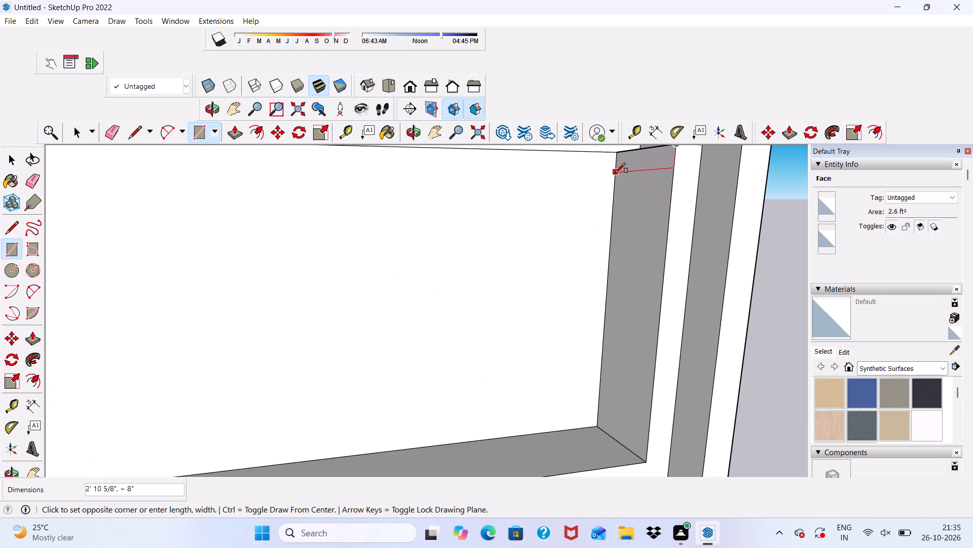
click(614, 178)
scroll(618, 183, down, 8)
key(space)
scroll(630, 175, up, 3)
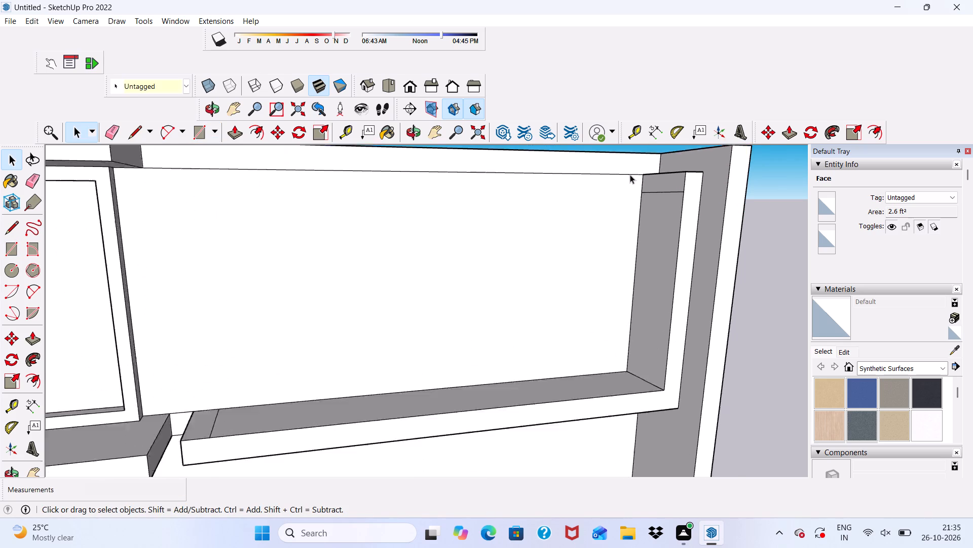
Extrude the rectangle on the right post about 21' 1 1/2" to form a top bar aligned with the ledge's left end.
scroll(630, 175, up, 2)
click(669, 187)
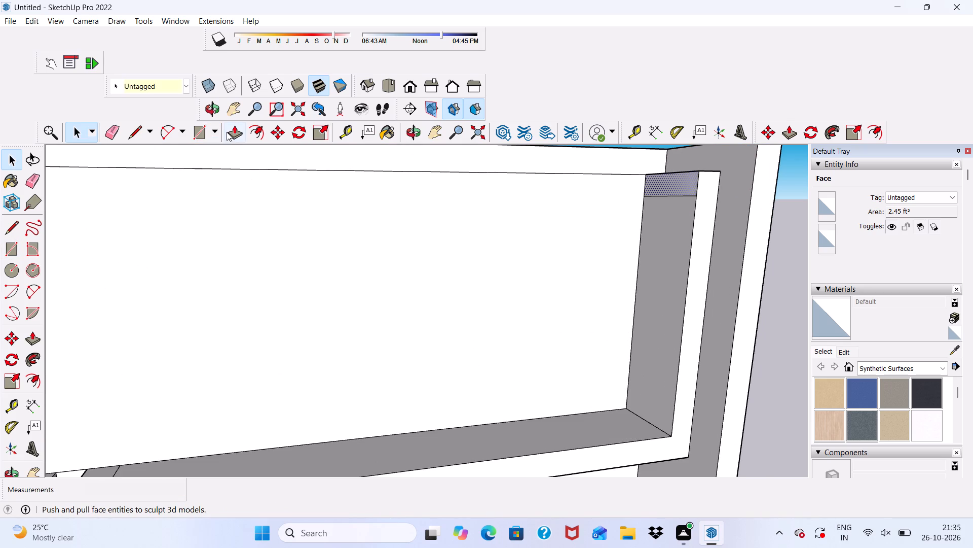
click(227, 132)
click(673, 179)
scroll(538, 171, down, 9)
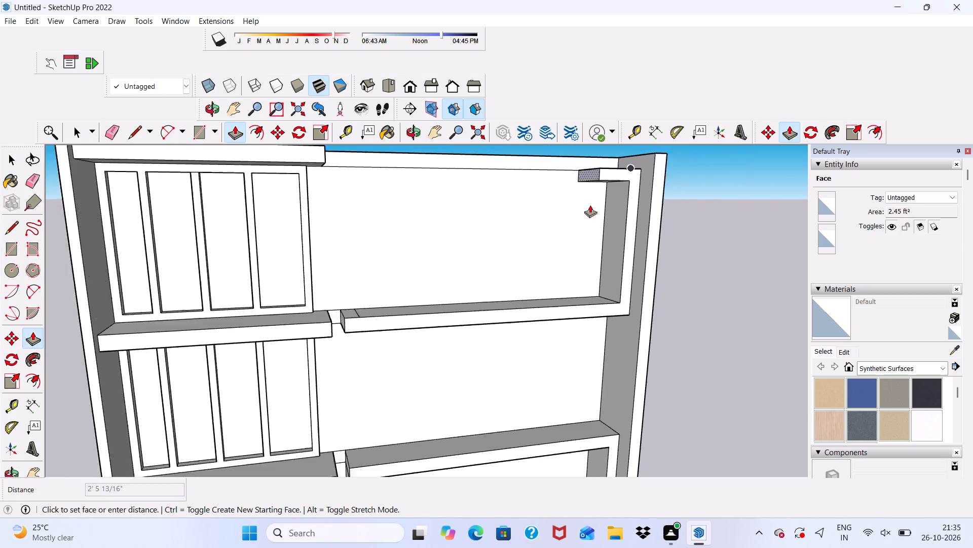
scroll(590, 205, down, 1)
click(390, 300)
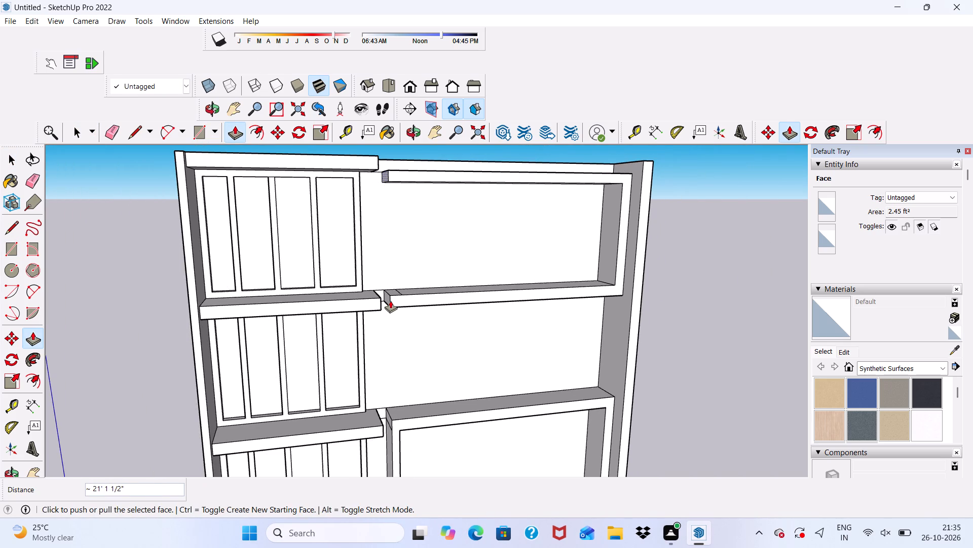
Extrude the ledge's left-end rectangle up about 9' 1 13/16" to meet the top bar, closing the third frame.
middle_drag(400, 306, 321, 309)
scroll(374, 284, up, 5)
key(space)
scroll(455, 288, up, 8)
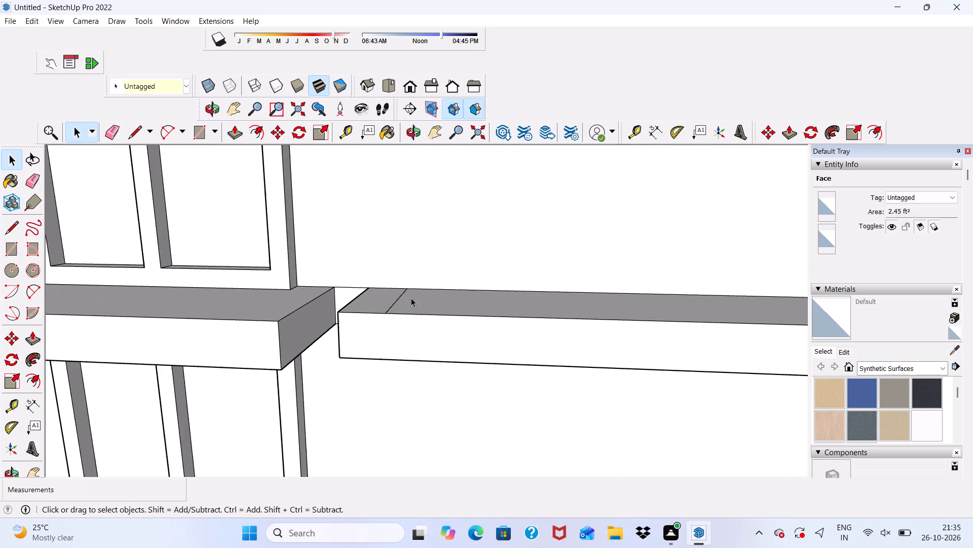
click(383, 291)
click(240, 131)
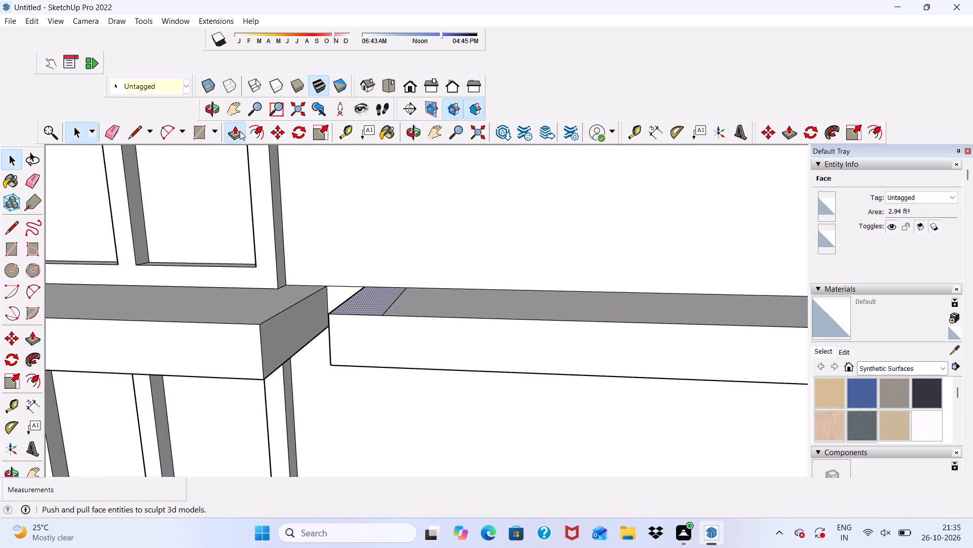
scroll(326, 272, up, 1)
click(370, 321)
scroll(370, 234, down, 8)
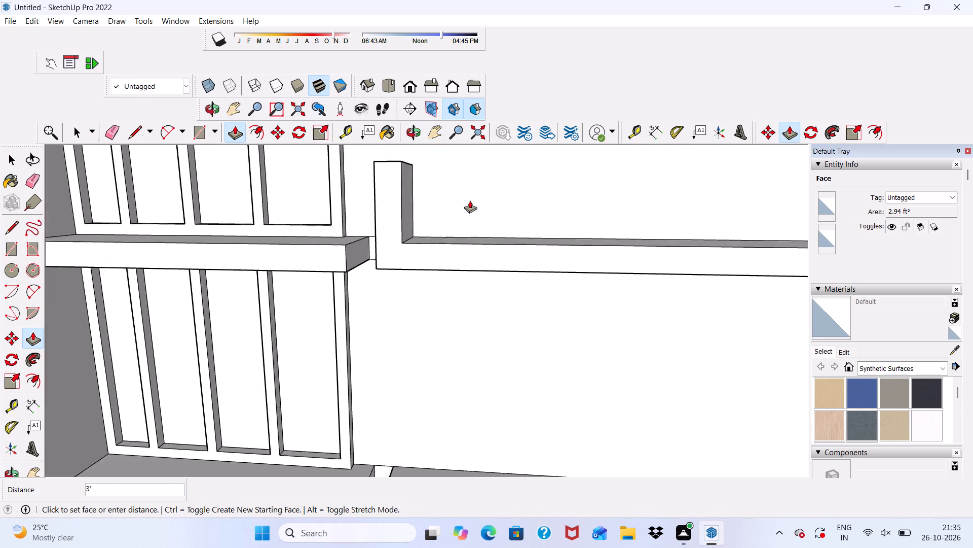
scroll(470, 200, down, 17)
scroll(469, 175, up, 11)
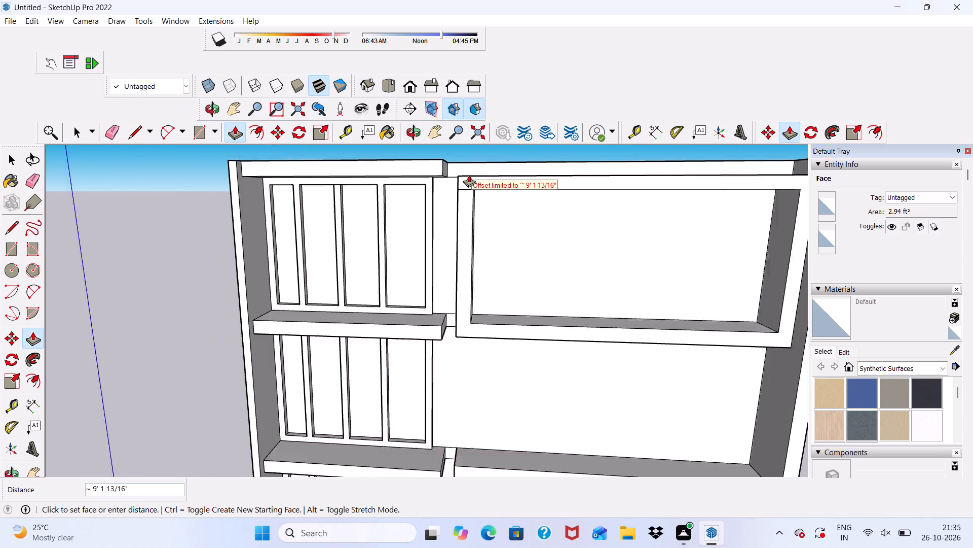
scroll(469, 175, up, 1)
click(469, 175)
scroll(470, 185, down, 1)
scroll(520, 223, down, 8)
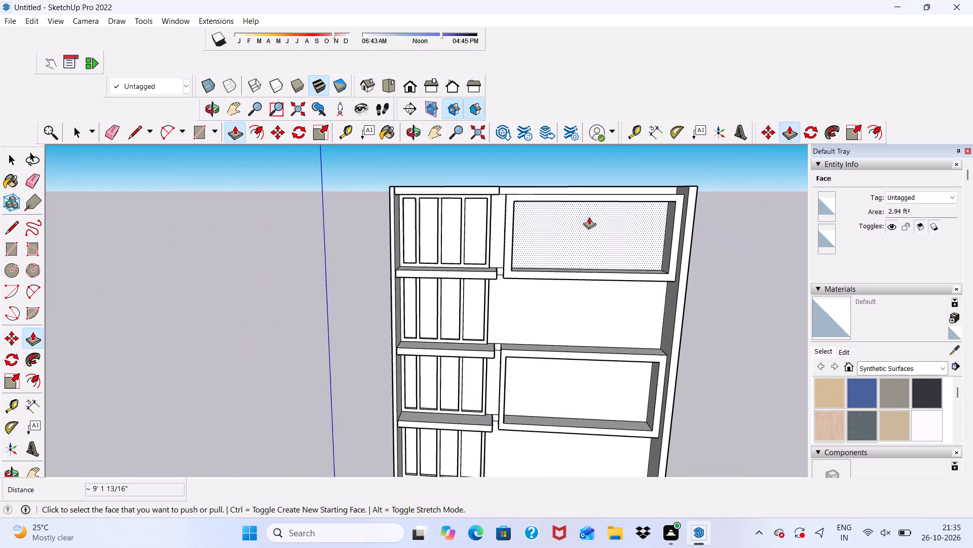
Erase the leftover seam edge near the top of the third frame's left post, on its outer side face.
middle_drag(589, 217, 661, 181)
key(space)
middle_drag(566, 256, 395, 335)
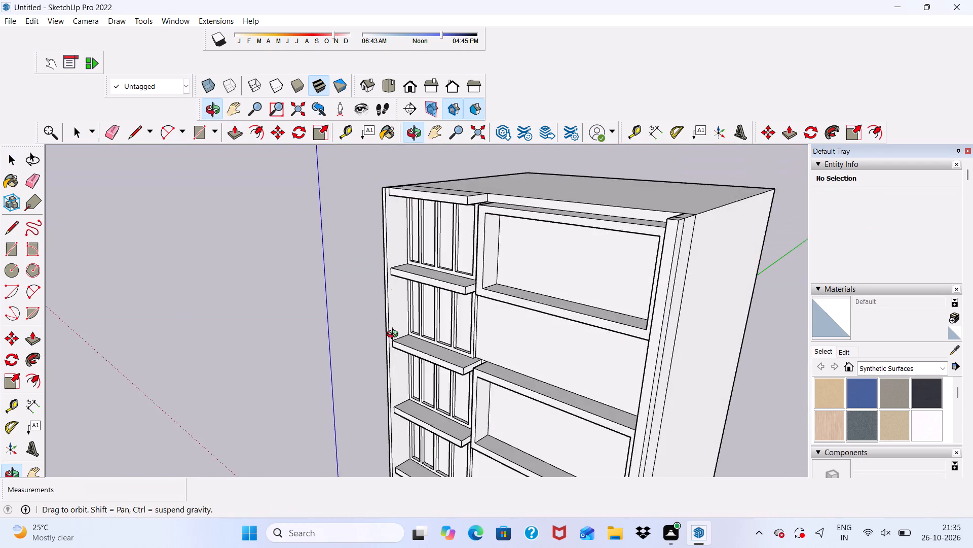
middle_drag(395, 335, 719, 245)
scroll(409, 177, up, 2)
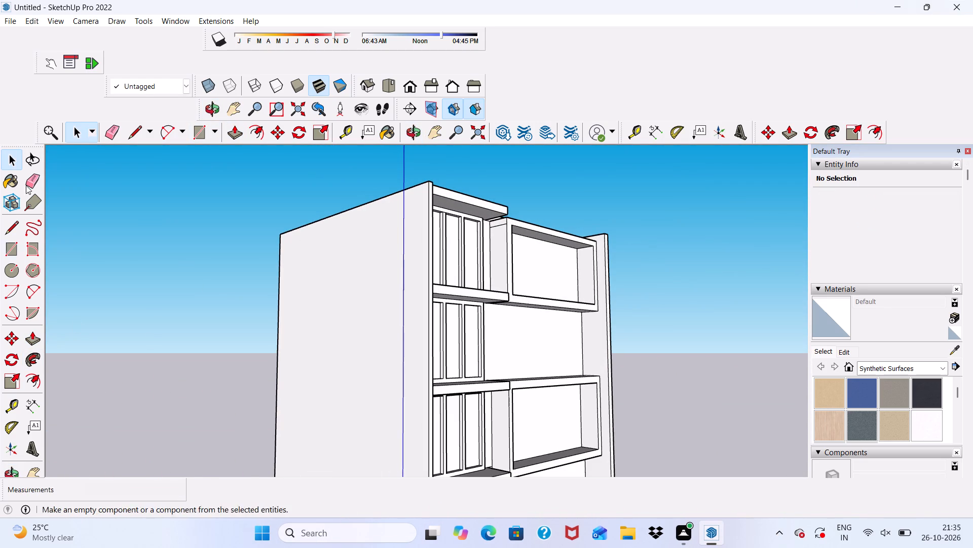
click(112, 131)
scroll(429, 220, up, 4)
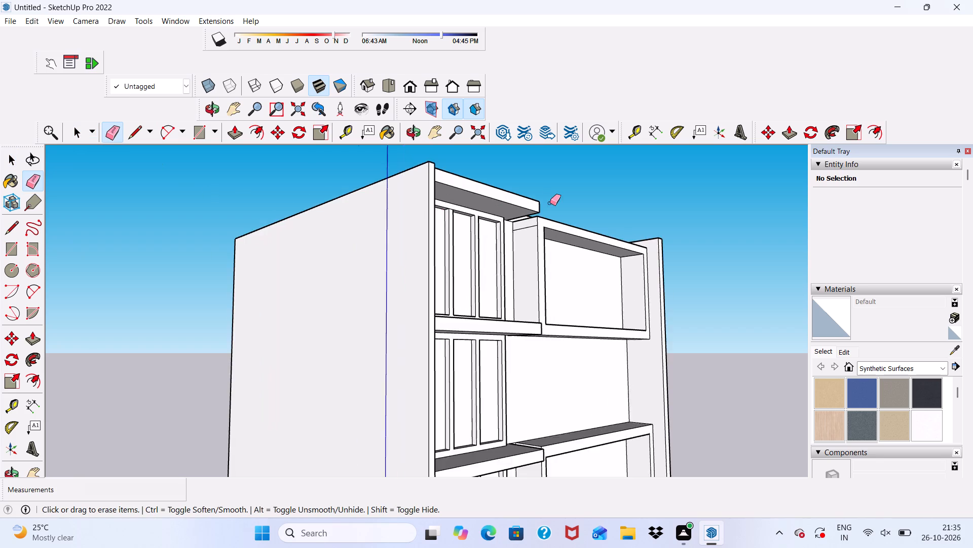
scroll(550, 203, up, 8)
drag(502, 233, 501, 245)
Examine the top-floor frame and the whole front facade with its three projecting frames from several angles.
scroll(427, 245, down, 5)
middle_drag(500, 382, 423, 410)
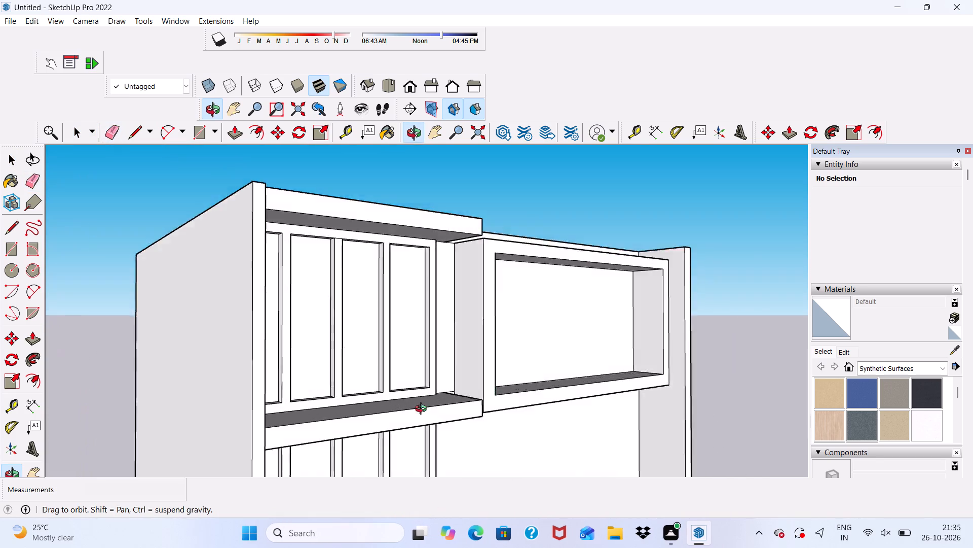
middle_drag(423, 410, 293, 406)
scroll(497, 236, down, 3)
middle_drag(457, 268, 578, 307)
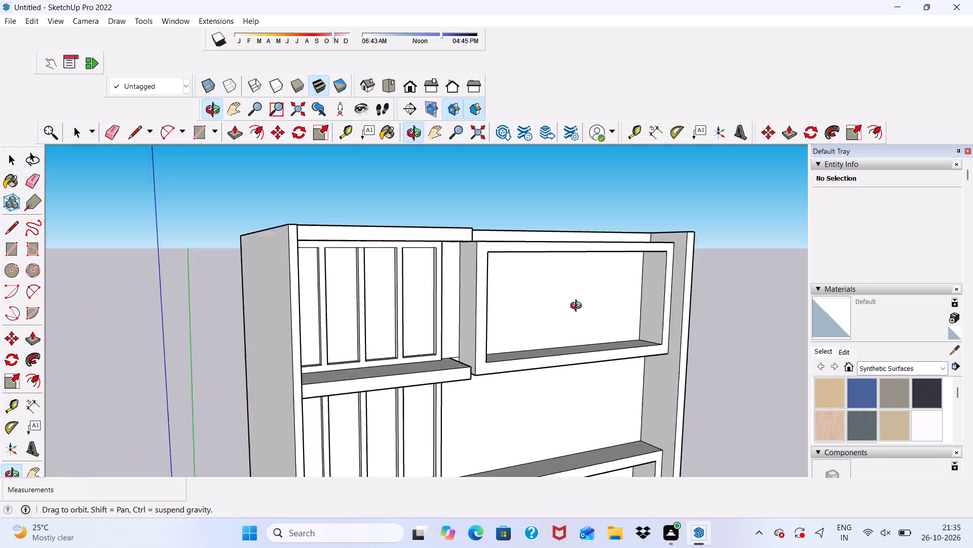
middle_drag(578, 307, 570, 313)
key(space)
scroll(519, 239, down, 8)
middle_drag(521, 311, 461, 261)
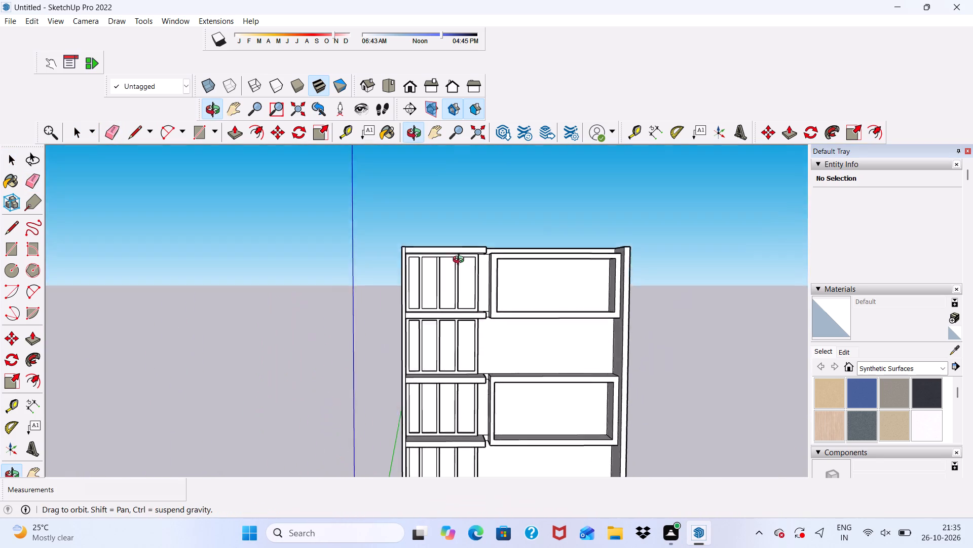
middle_drag(461, 261, 466, 249)
scroll(477, 254, down, 3)
middle_click(492, 351)
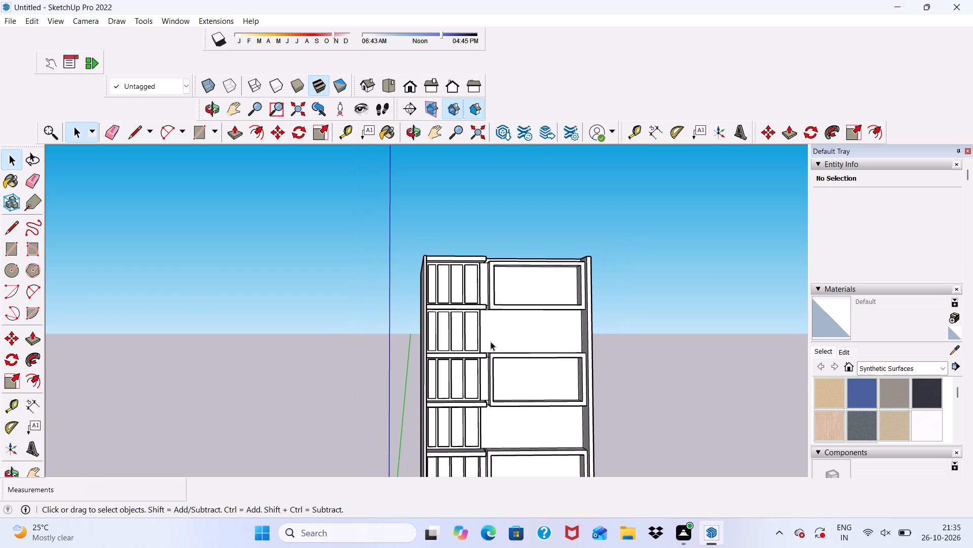
scroll(491, 340, down, 7)
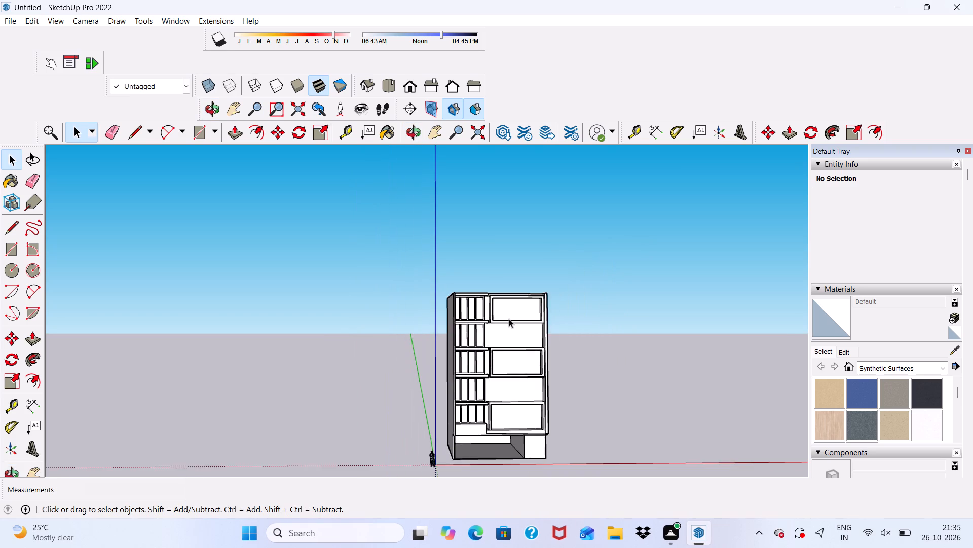
scroll(509, 319, down, 4)
middle_drag(515, 399, 438, 405)
scroll(440, 410, up, 11)
middle_drag(450, 380, 536, 354)
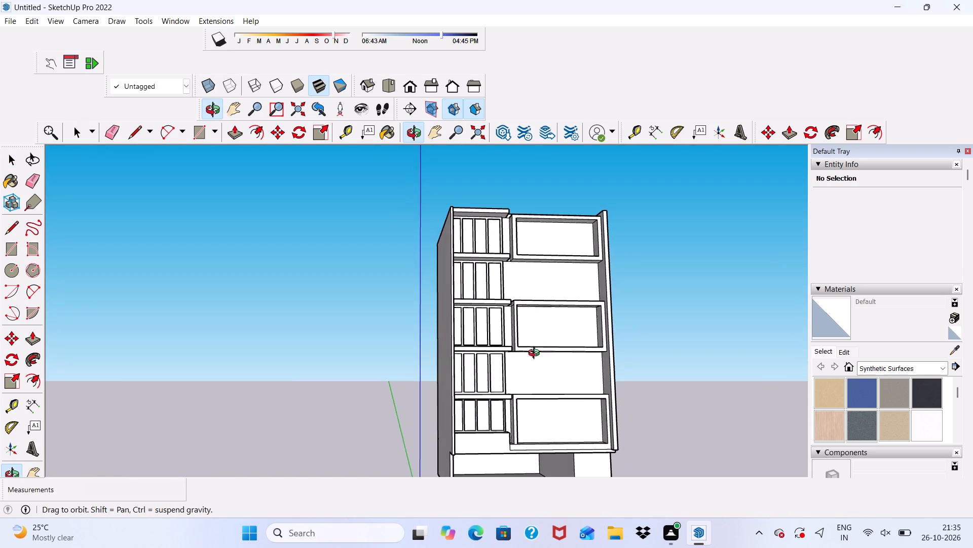
middle_drag(536, 354, 538, 356)
scroll(533, 354, up, 4)
scroll(533, 354, down, 4)
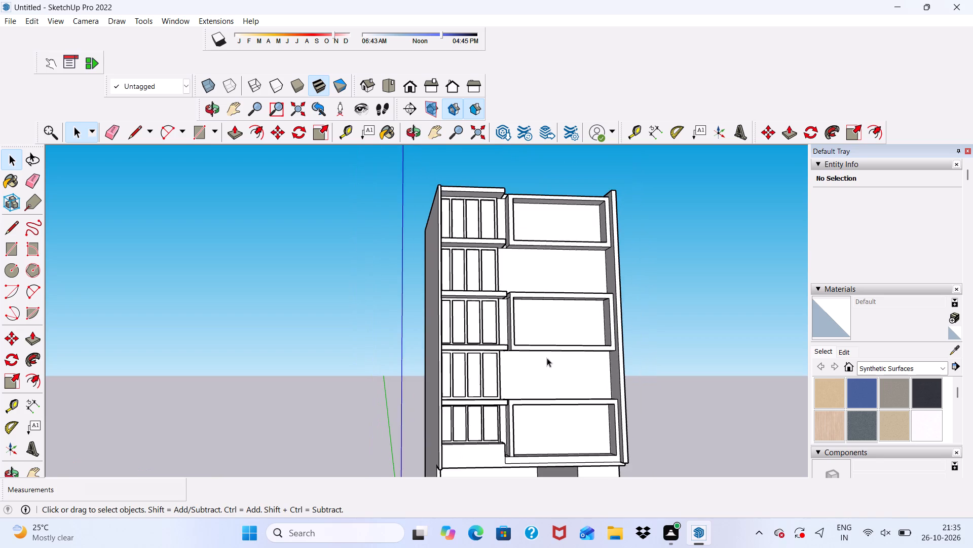
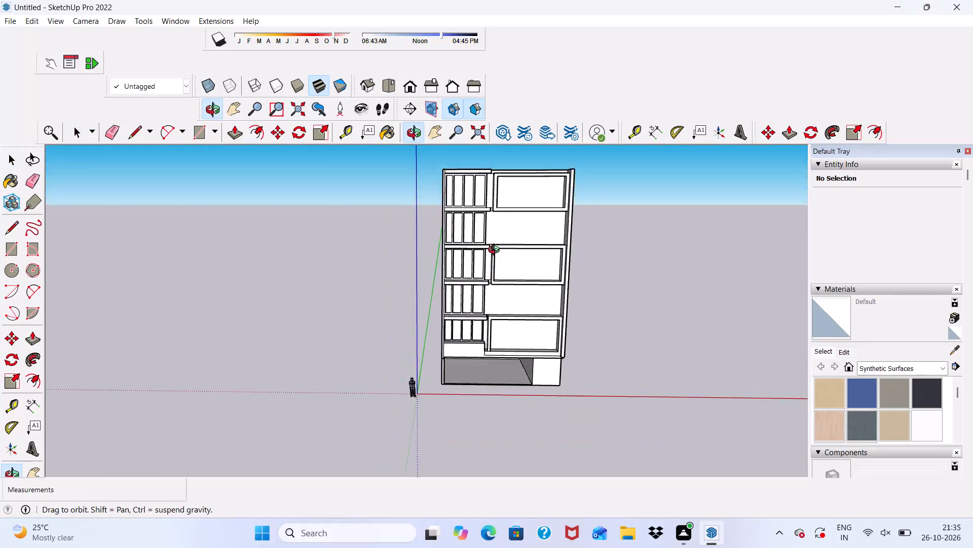
Examine the front facade's lower floors and projecting frames up close and from a distance.
scroll(520, 348, up, 4)
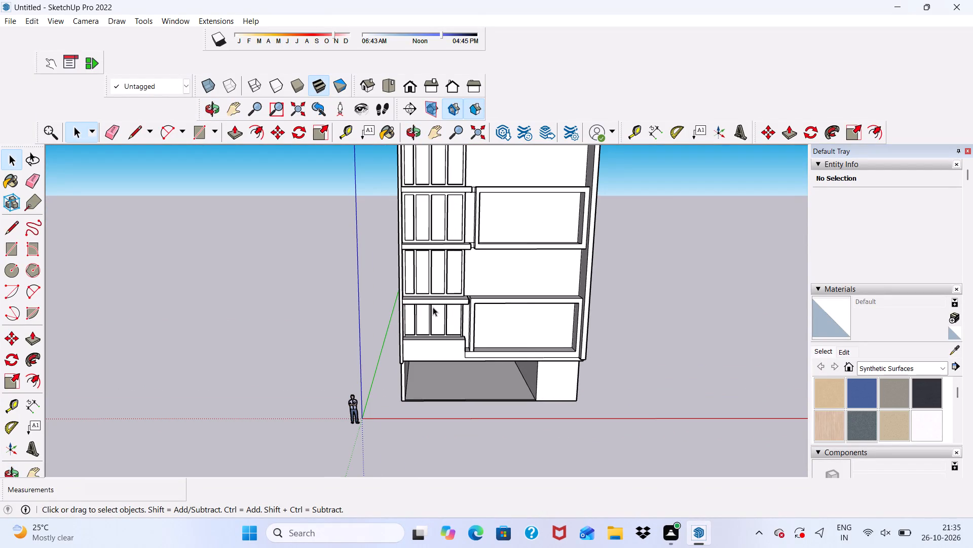
scroll(419, 289, down, 3)
scroll(486, 320, up, 4)
scroll(486, 320, down, 3)
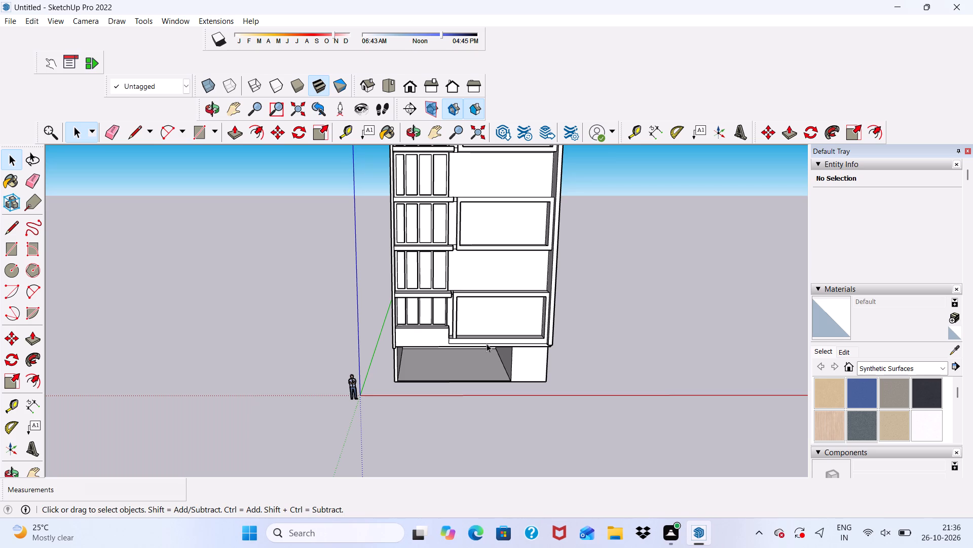
scroll(470, 347, down, 6)
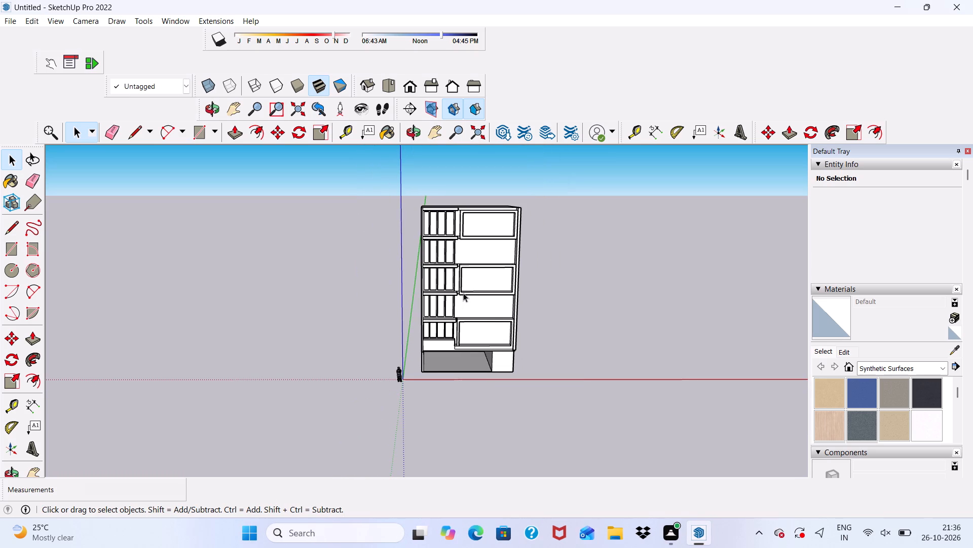
key(space)
scroll(485, 357, up, 6)
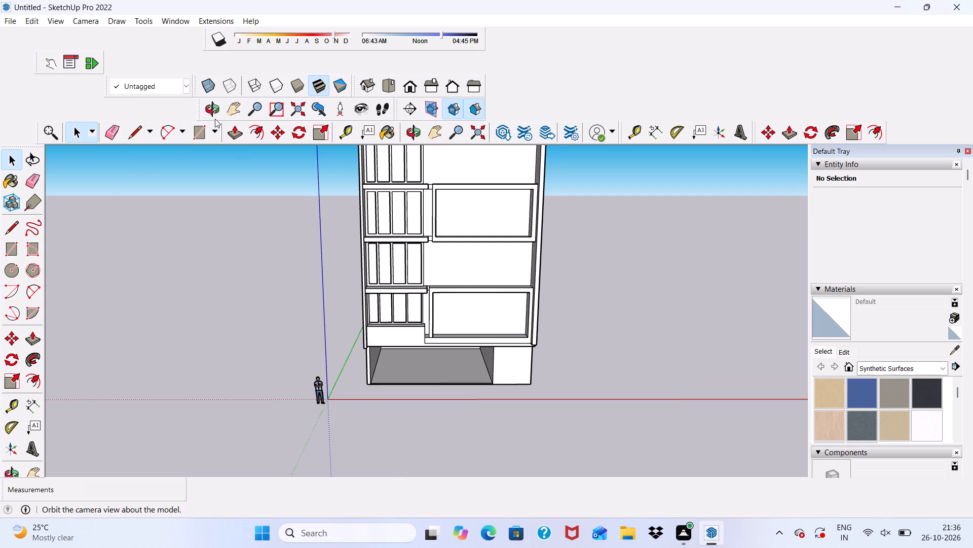
Place a vertical guide on the facade about 14' 11" in from the lowest frame's right inner edge.
click(193, 133)
scroll(478, 314, up, 6)
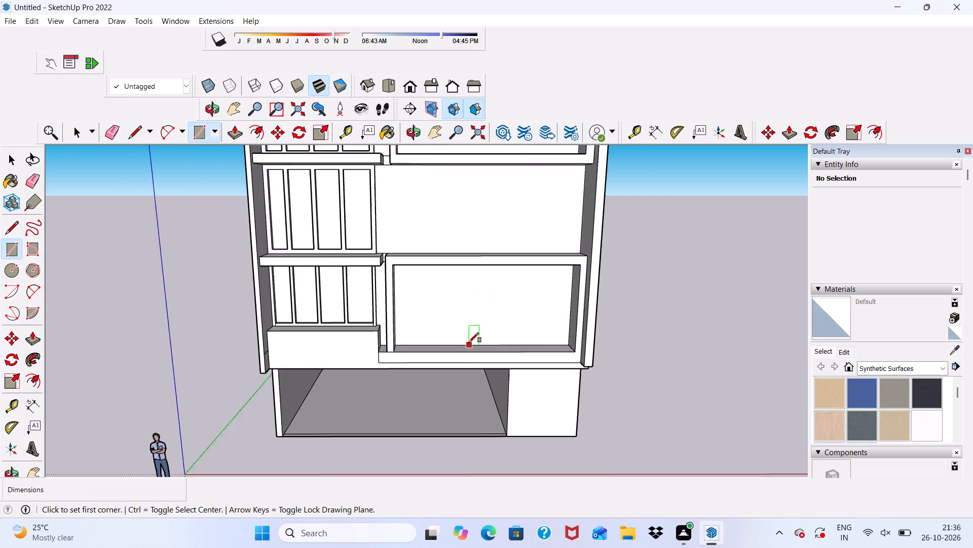
scroll(469, 342, up, 2)
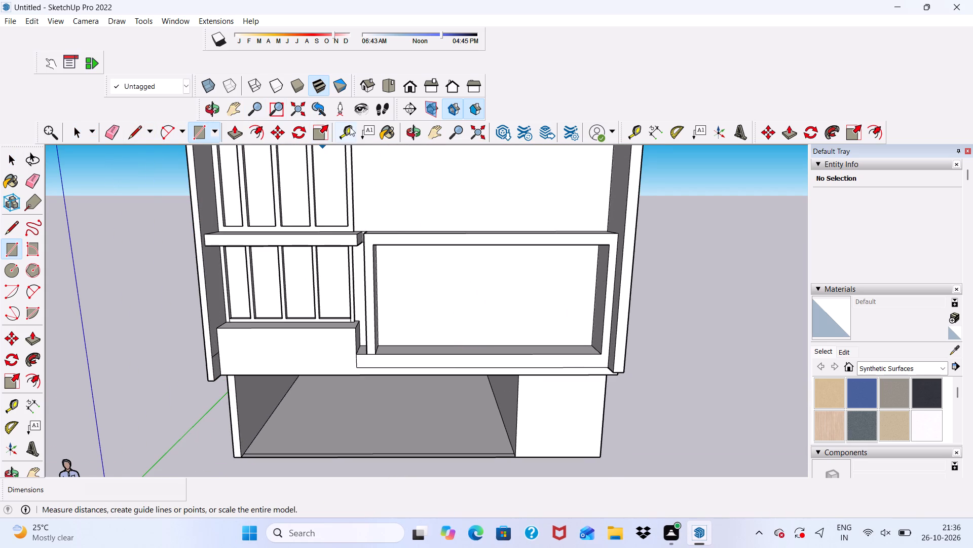
click(350, 127)
scroll(640, 335, up, 3)
scroll(600, 315, up, 3)
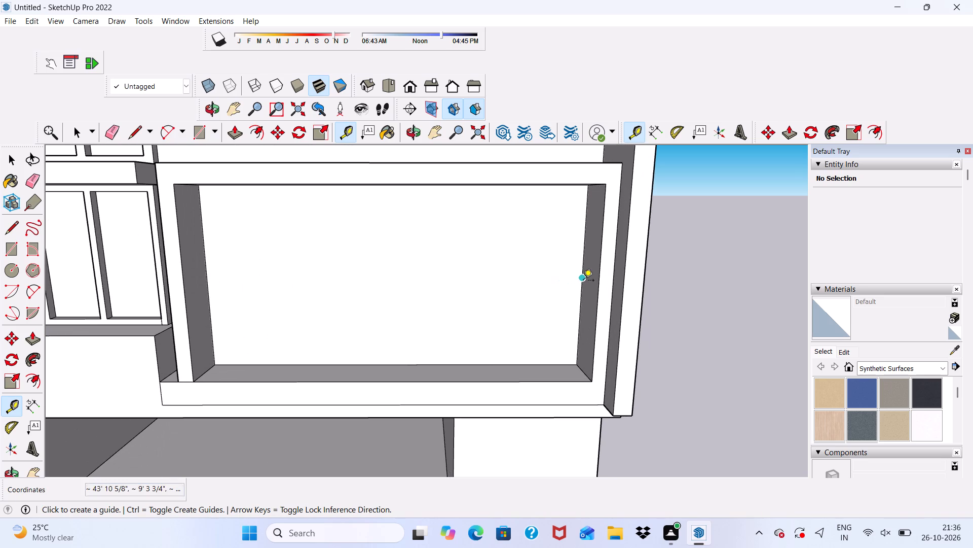
click(583, 253)
scroll(291, 295, down, 4)
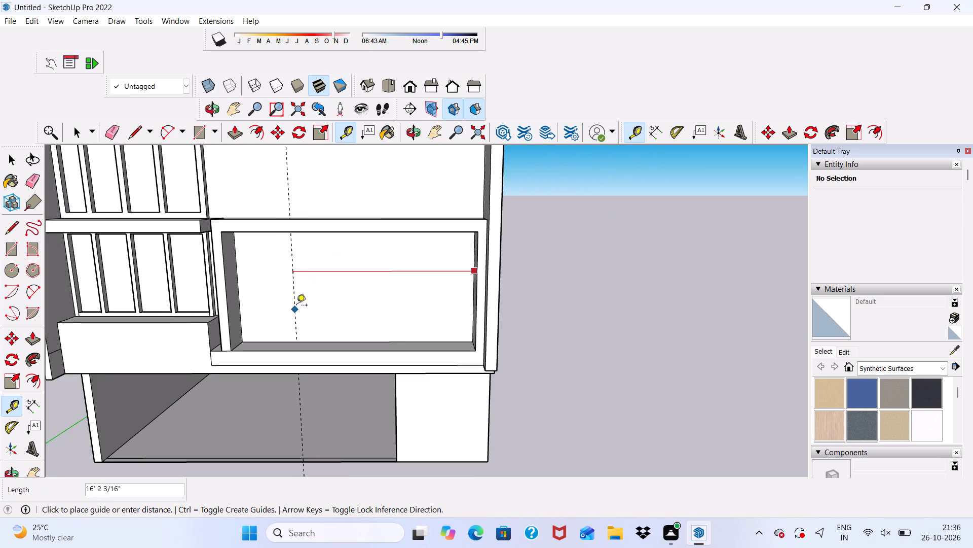
scroll(296, 306, down, 11)
scroll(342, 276, down, 6)
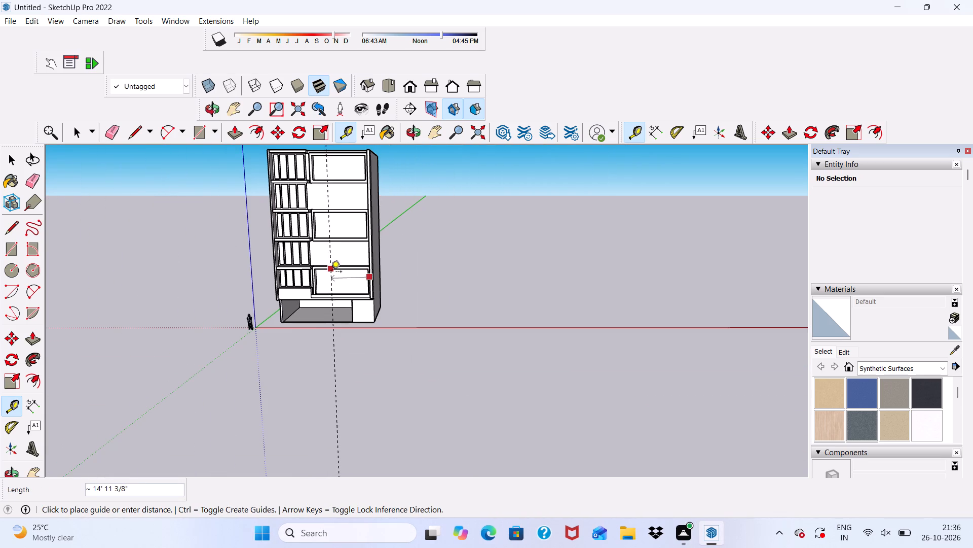
scroll(331, 271, down, 3)
scroll(331, 270, up, 5)
click(331, 270)
Examine the facade and the vertical guide crossing the three frames from several angles.
scroll(331, 270, down, 5)
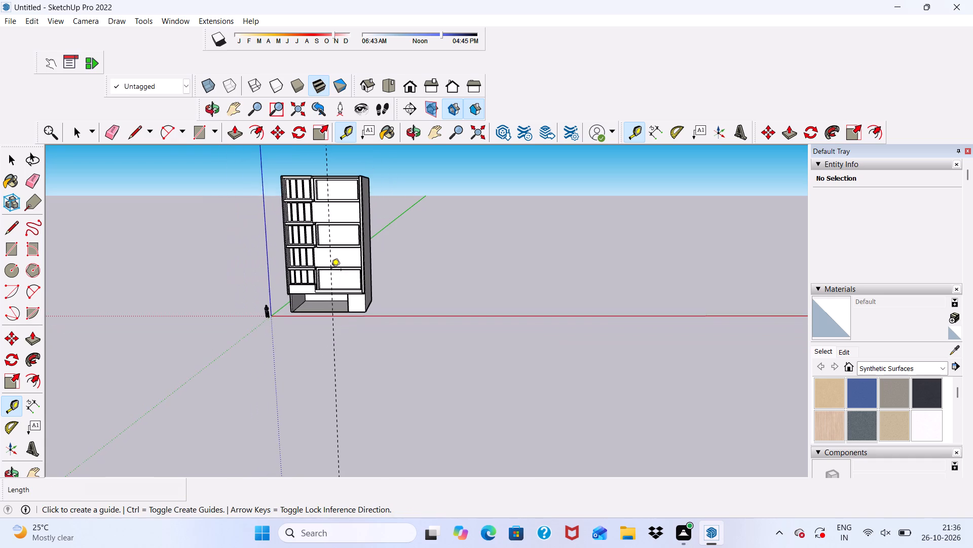
middle_drag(331, 270, 356, 165)
scroll(360, 227, up, 6)
scroll(321, 288, down, 1)
middle_drag(316, 300, 207, 409)
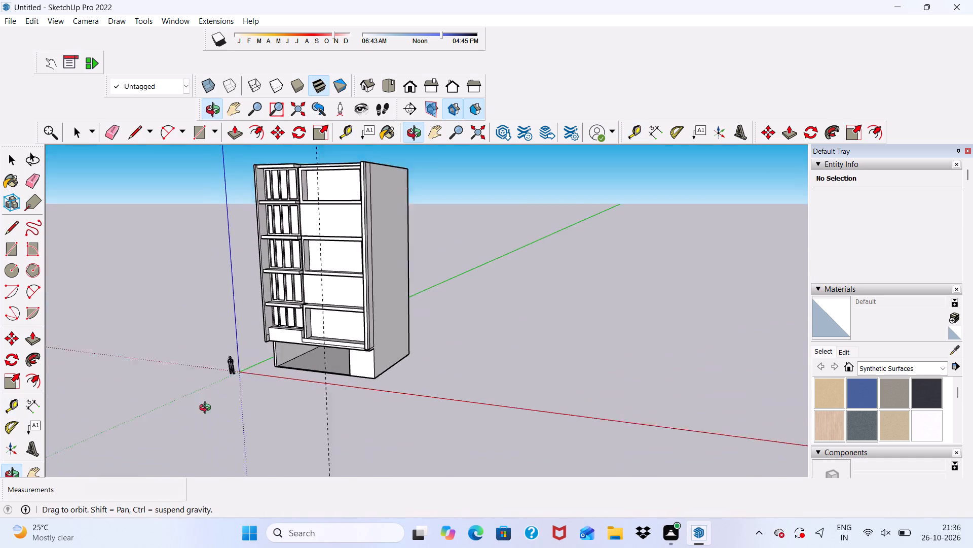
middle_drag(207, 409, 185, 415)
middle_drag(295, 293, 439, 284)
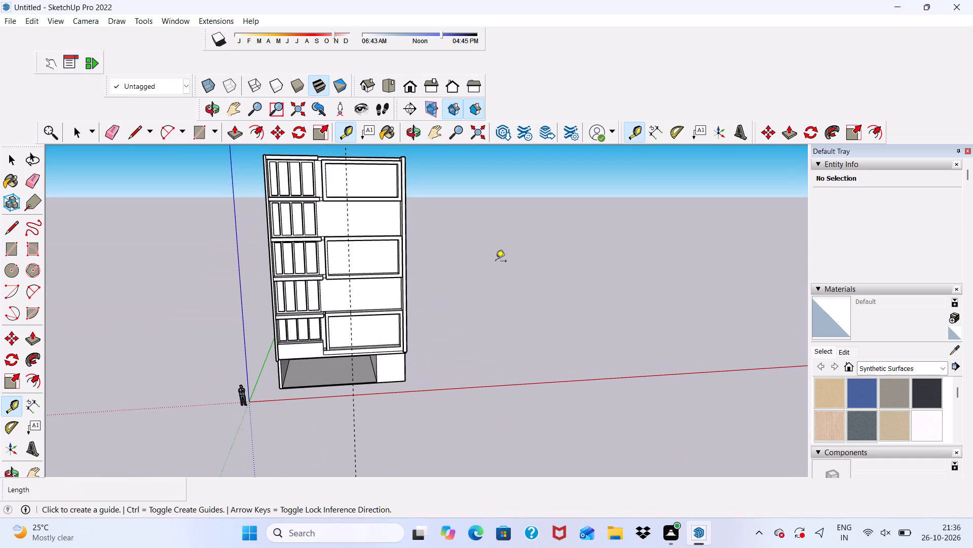
key(space)
scroll(484, 223, down, 5)
middle_drag(478, 250, 400, 312)
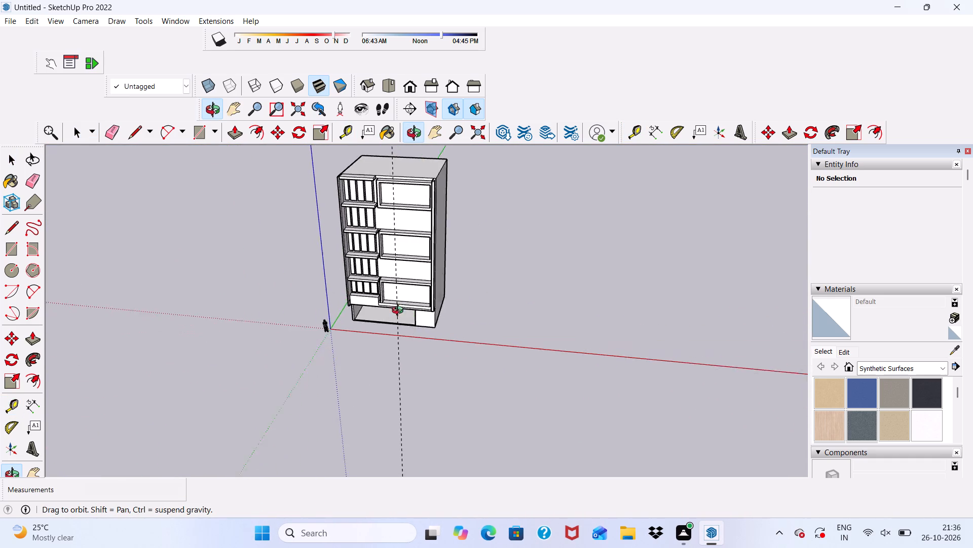
middle_drag(400, 312, 392, 301)
scroll(385, 289, up, 5)
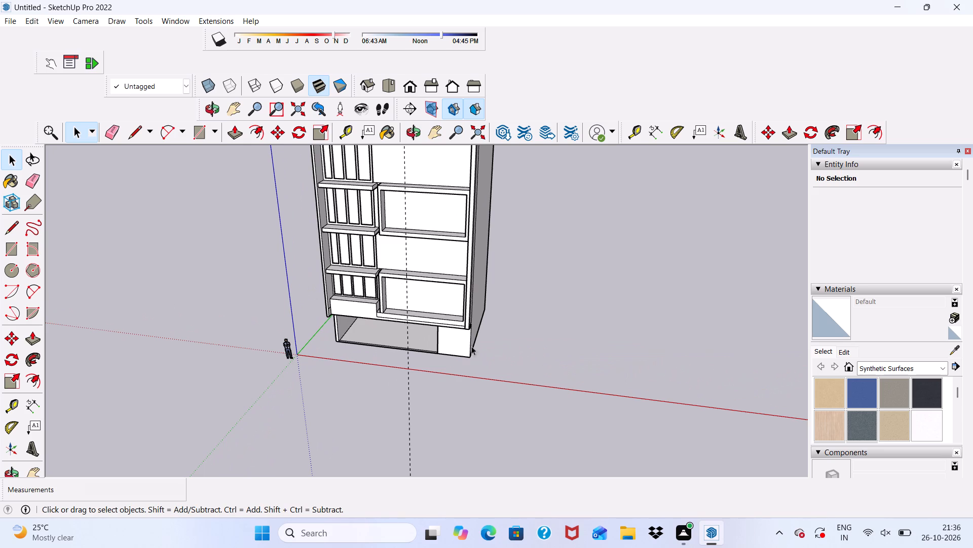
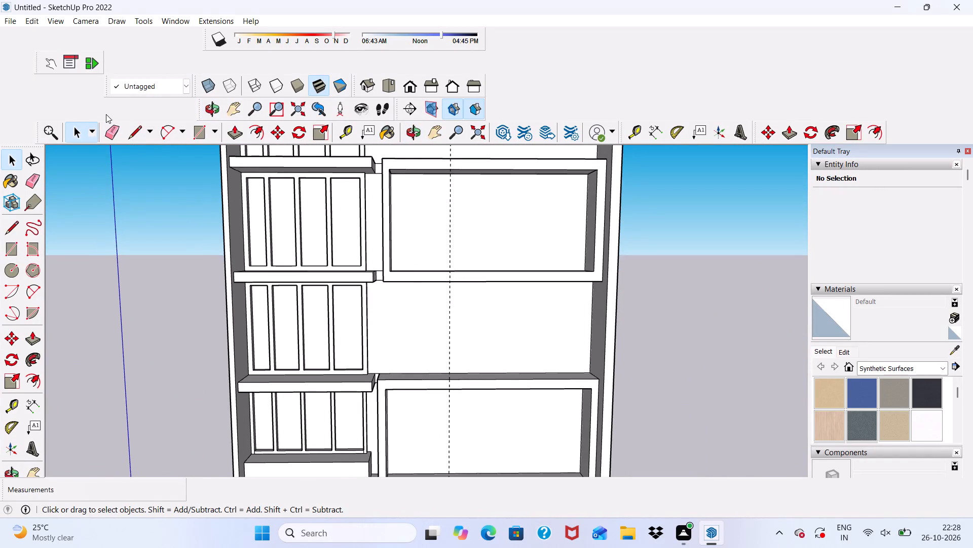
Erase the dashed vertical guide crossing the projecting frames on the front facade.
click(104, 131)
scroll(170, 190, down, 11)
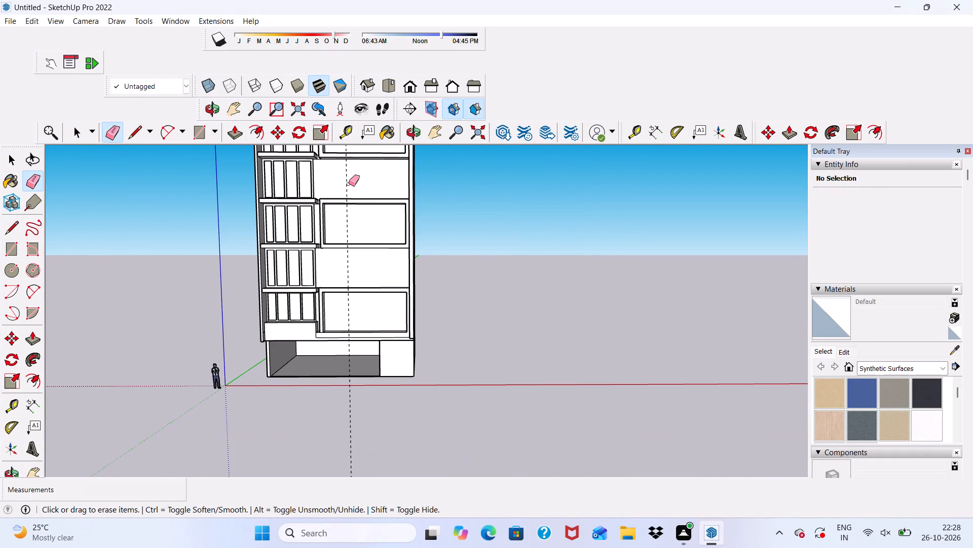
drag(348, 183, 335, 189)
scroll(335, 191, down, 5)
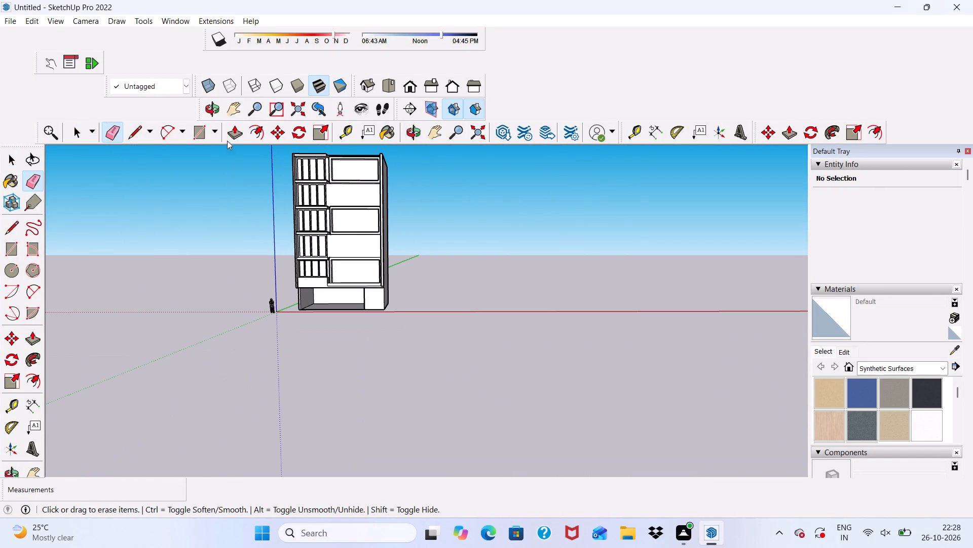
key(space)
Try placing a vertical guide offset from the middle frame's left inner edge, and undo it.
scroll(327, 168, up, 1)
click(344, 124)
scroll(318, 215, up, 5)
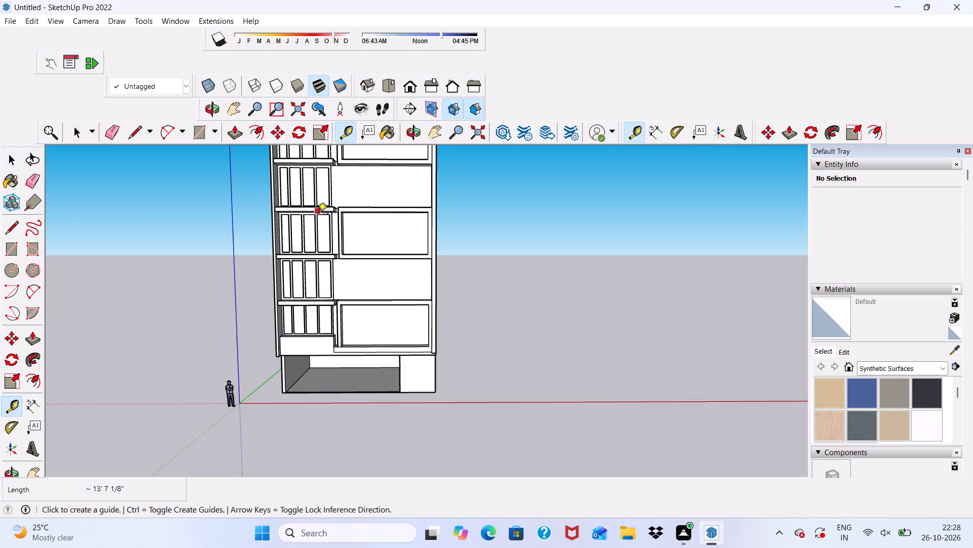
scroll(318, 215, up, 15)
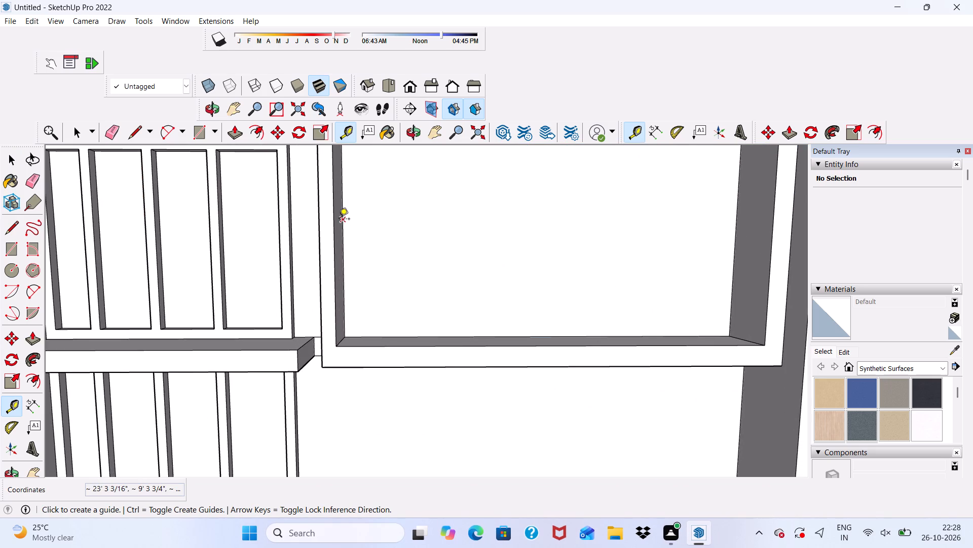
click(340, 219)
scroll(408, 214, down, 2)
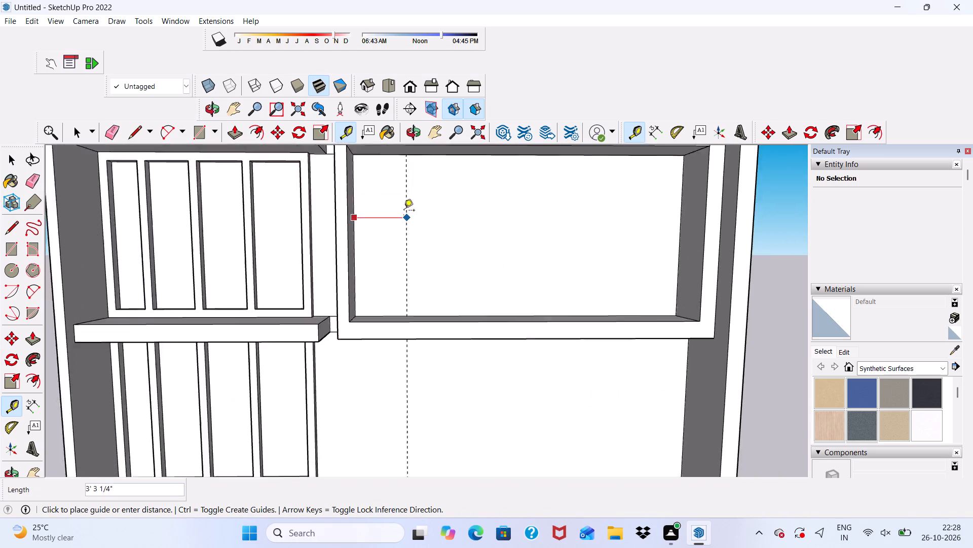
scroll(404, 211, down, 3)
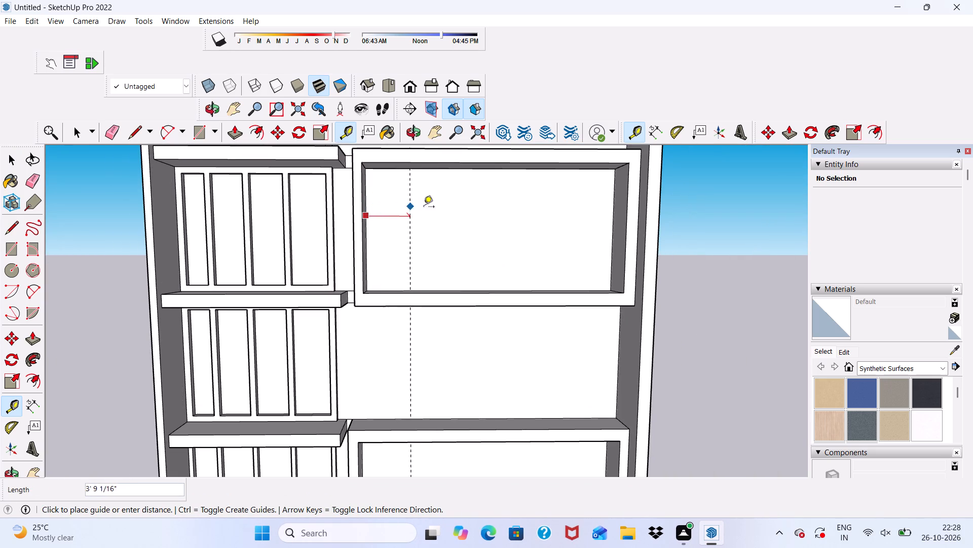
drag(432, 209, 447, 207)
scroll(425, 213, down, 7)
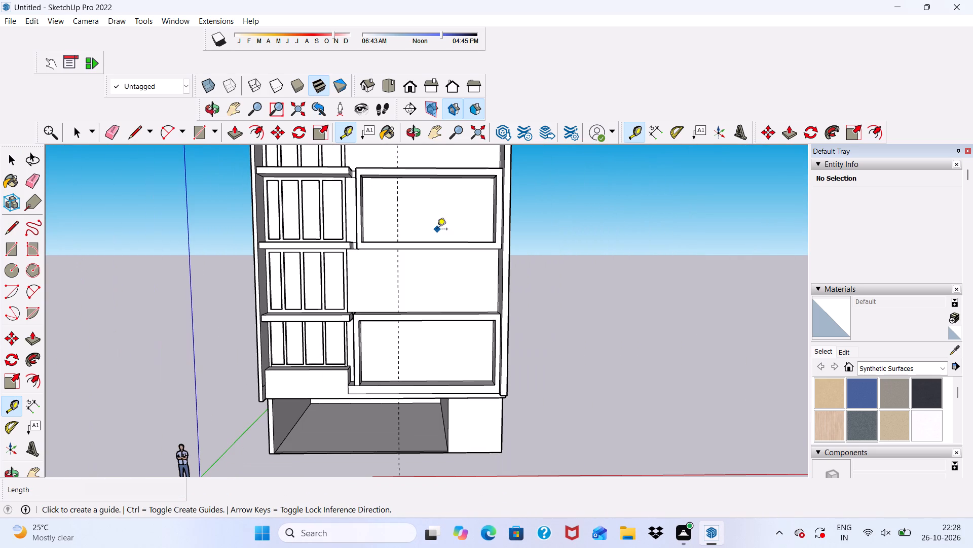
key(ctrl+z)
Place a vertical guide on the facade about 7' in from the middle frame's left inner edge.
scroll(377, 210, up, 12)
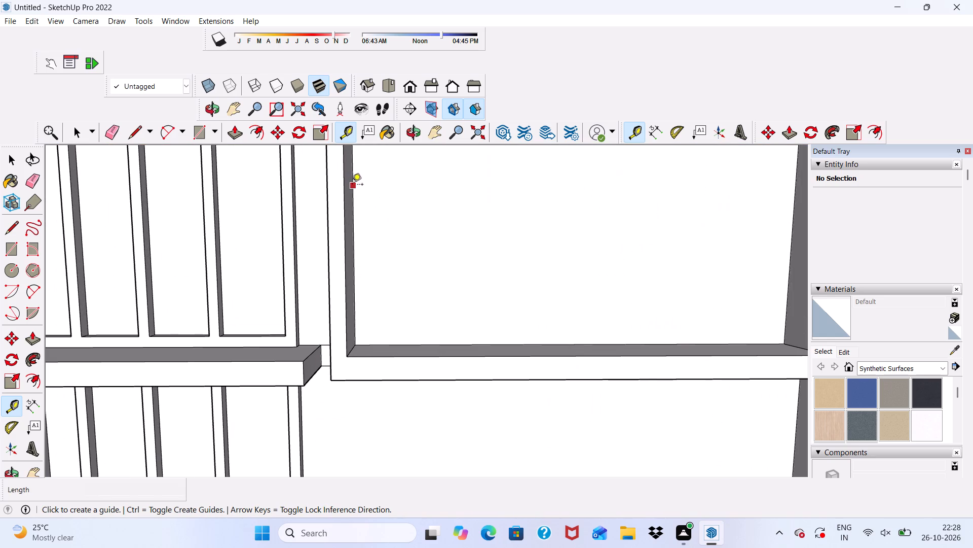
click(352, 184)
scroll(371, 207, down, 9)
scroll(439, 192, down, 2)
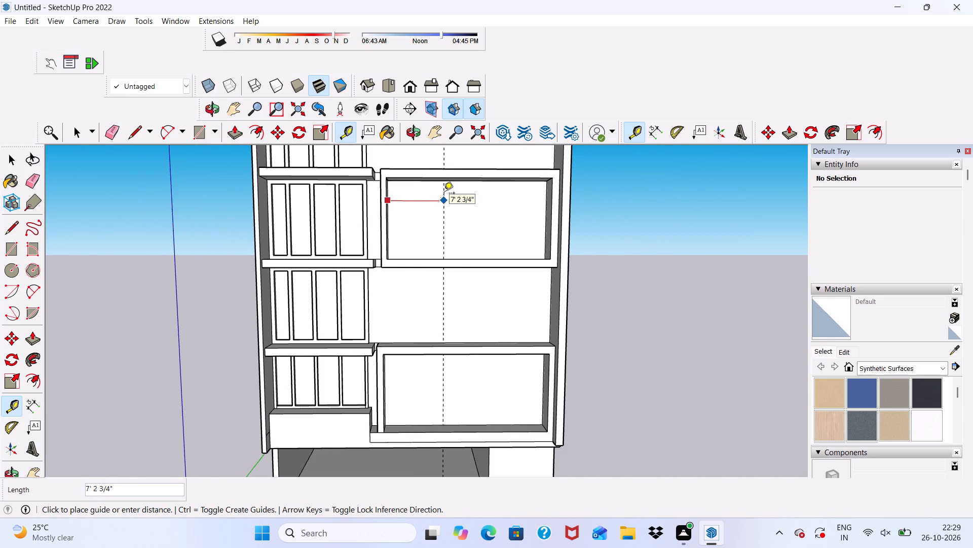
click(442, 195)
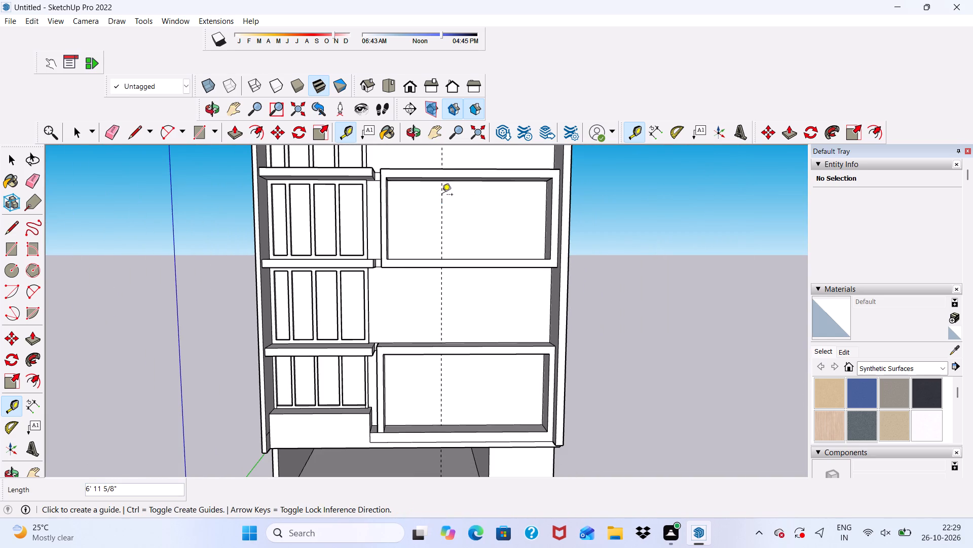
middle_drag(440, 221, 485, 265)
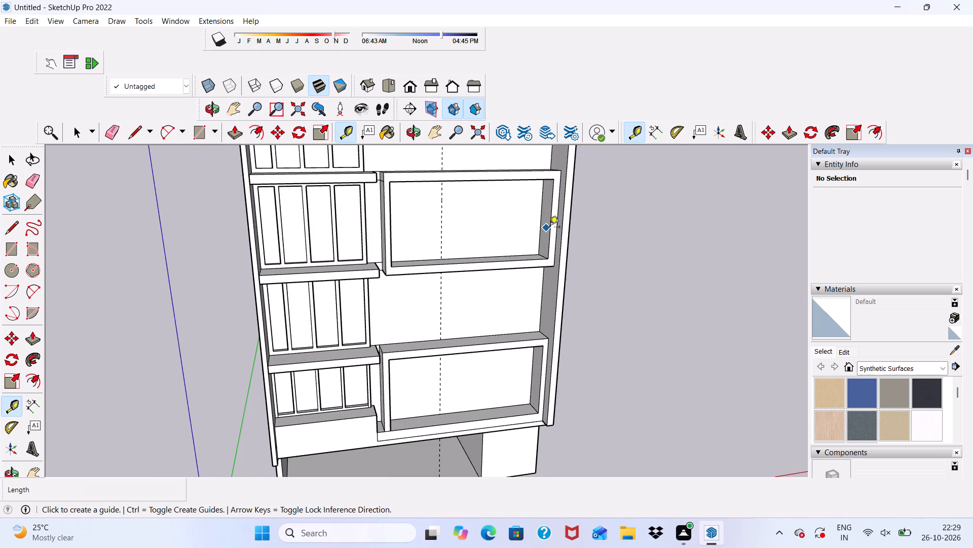
key(space)
Draw a rectangle about 13' 6" by 10' inside the middle frame, from the guide's foot to the upper right inner corner.
middle_drag(493, 222, 492, 165)
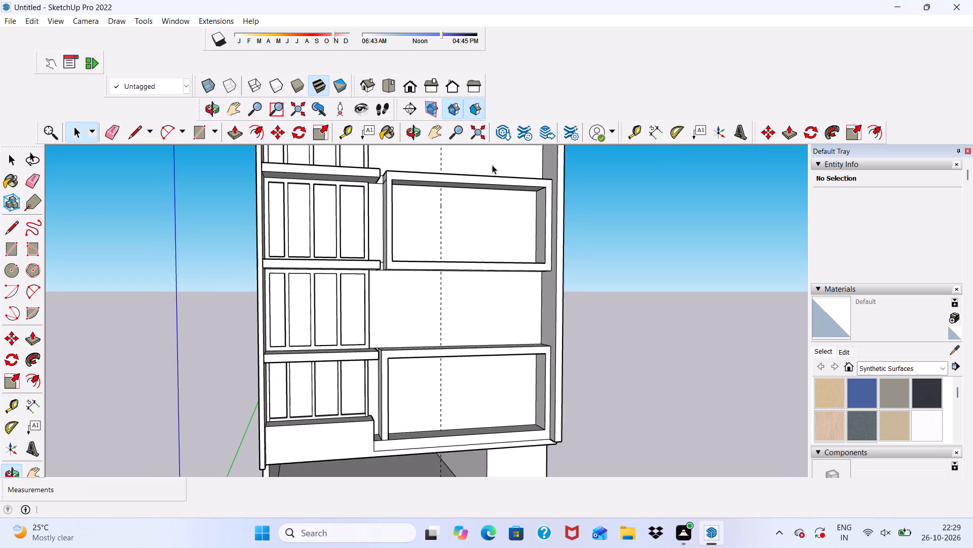
scroll(477, 179, down, 2)
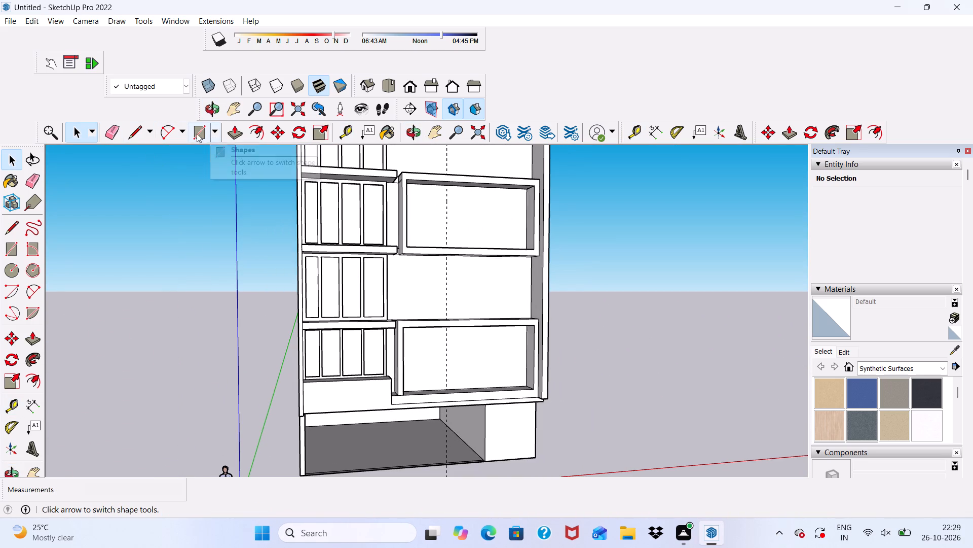
click(194, 134)
middle_drag(442, 221, 408, 312)
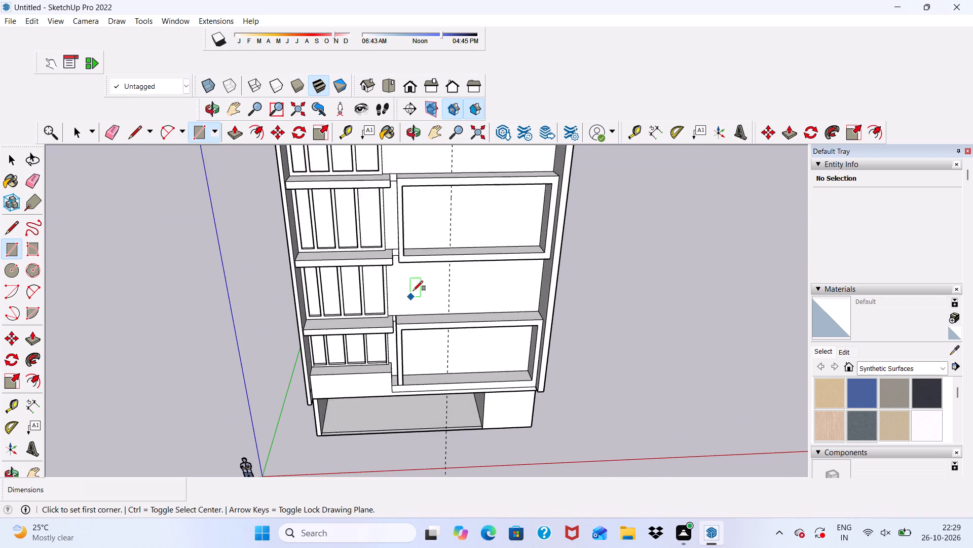
scroll(420, 282, up, 3)
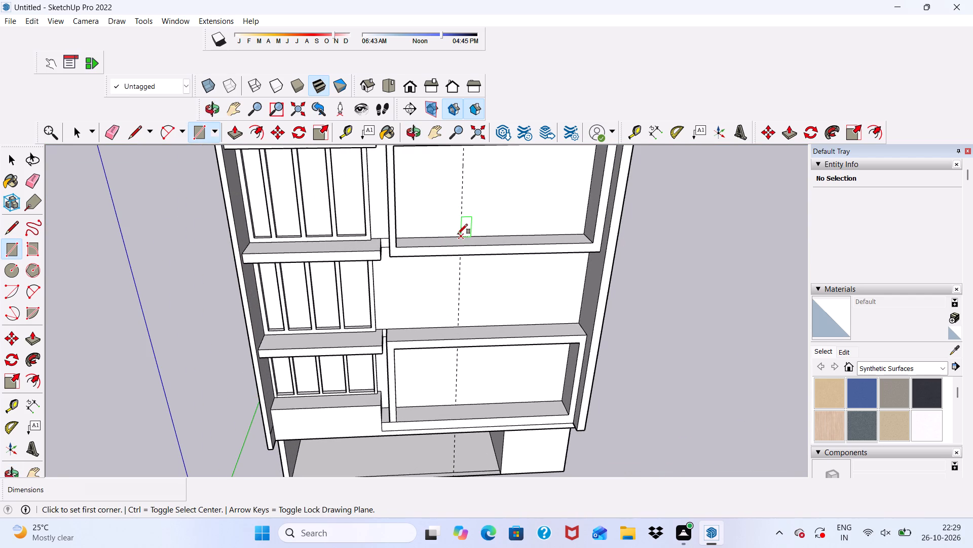
click(458, 234)
scroll(465, 212, down, 4)
middle_drag(483, 223, 503, 131)
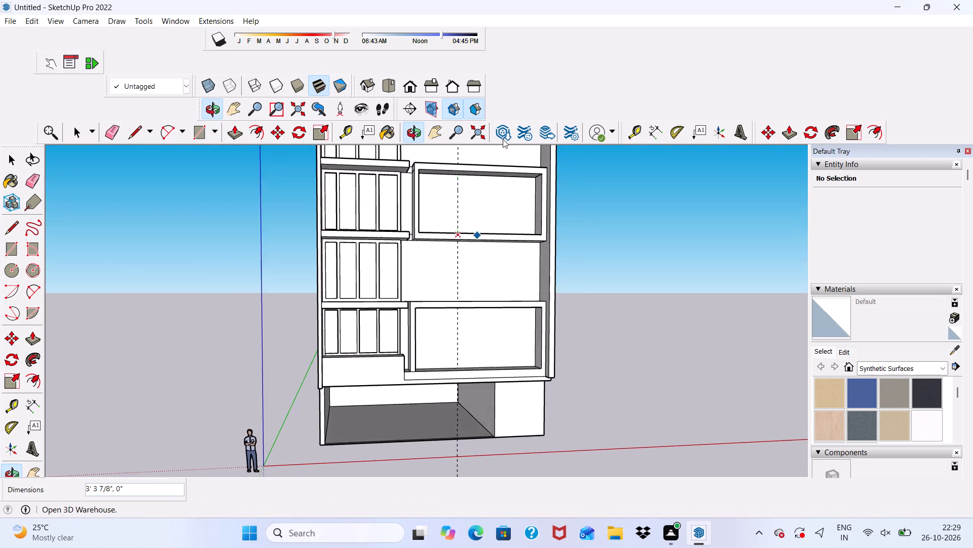
scroll(503, 157, up, 4)
scroll(533, 194, up, 4)
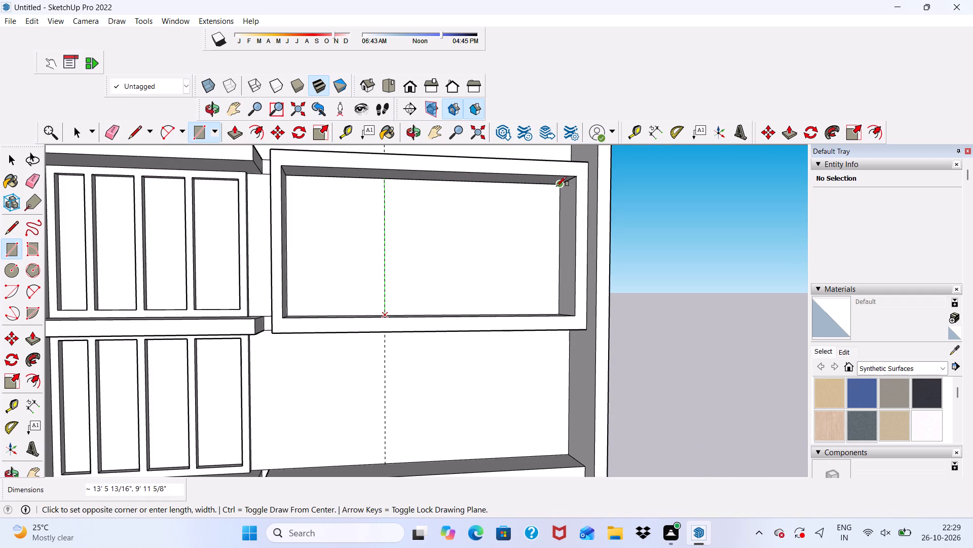
scroll(553, 188, up, 2)
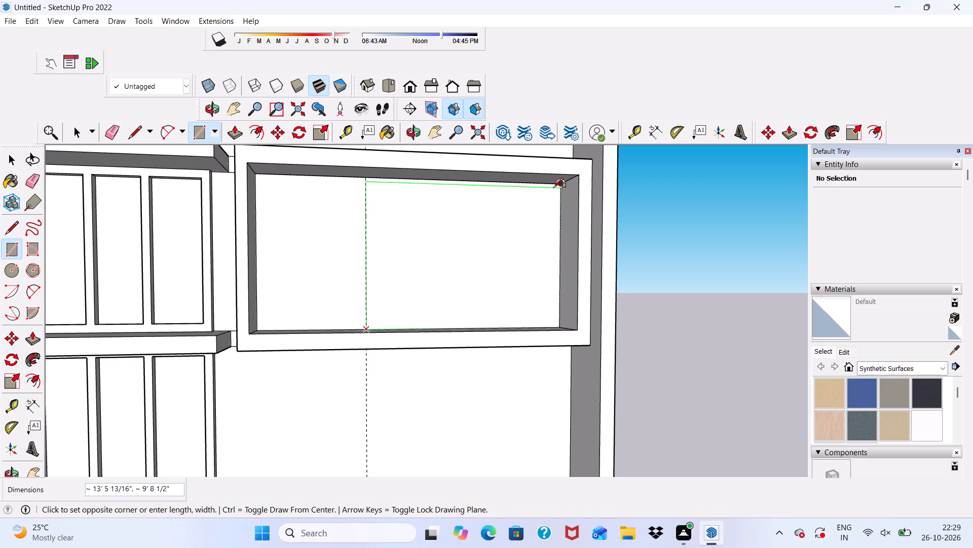
click(561, 187)
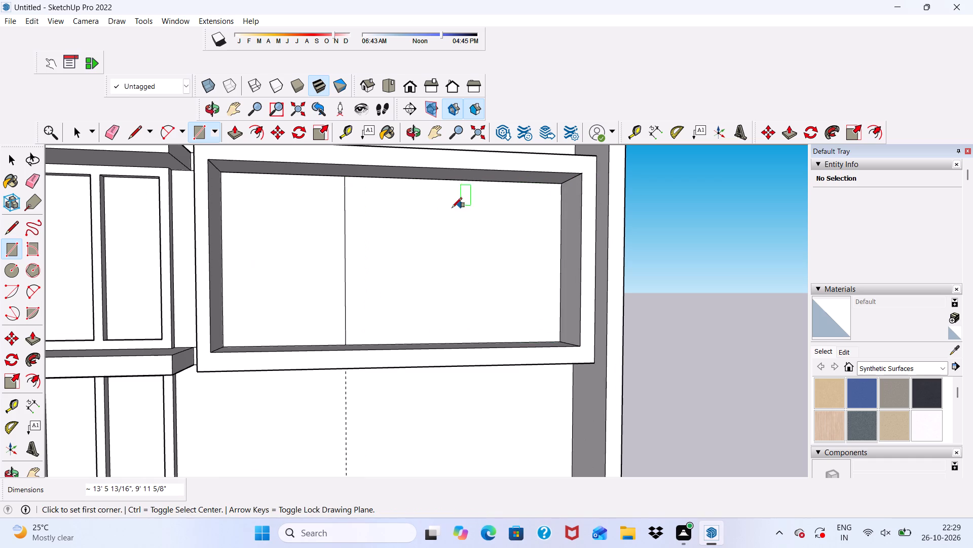
key(space)
Draw a rectangle about 13' 8" by 10' 3" inside the lowest frame, from the guide's foot to the upper right inner corner.
scroll(423, 222, down, 9)
middle_drag(452, 224, 414, 279)
scroll(415, 279, down, 1)
scroll(404, 225, up, 1)
scroll(403, 184, down, 4)
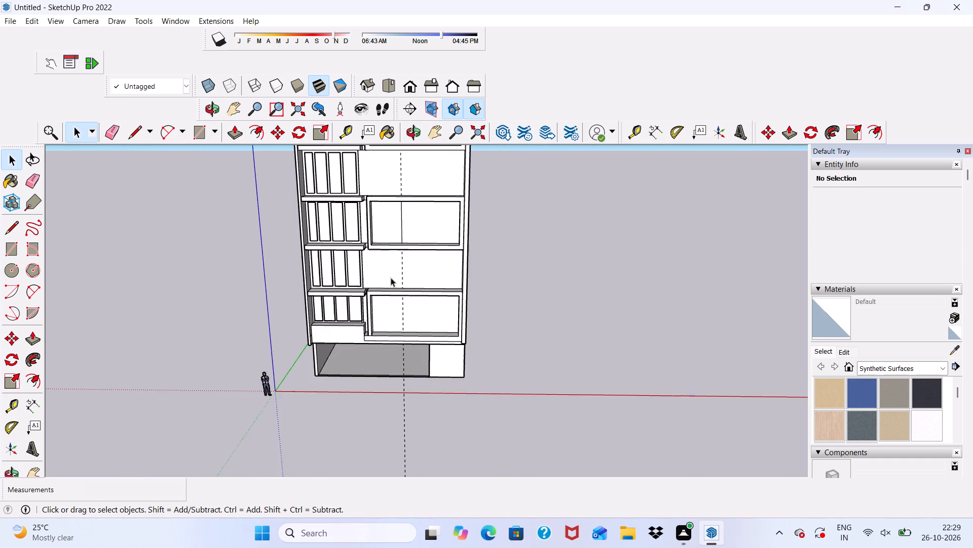
scroll(391, 278, down, 4)
middle_drag(391, 278, 419, 218)
scroll(409, 299, up, 4)
scroll(393, 345, up, 1)
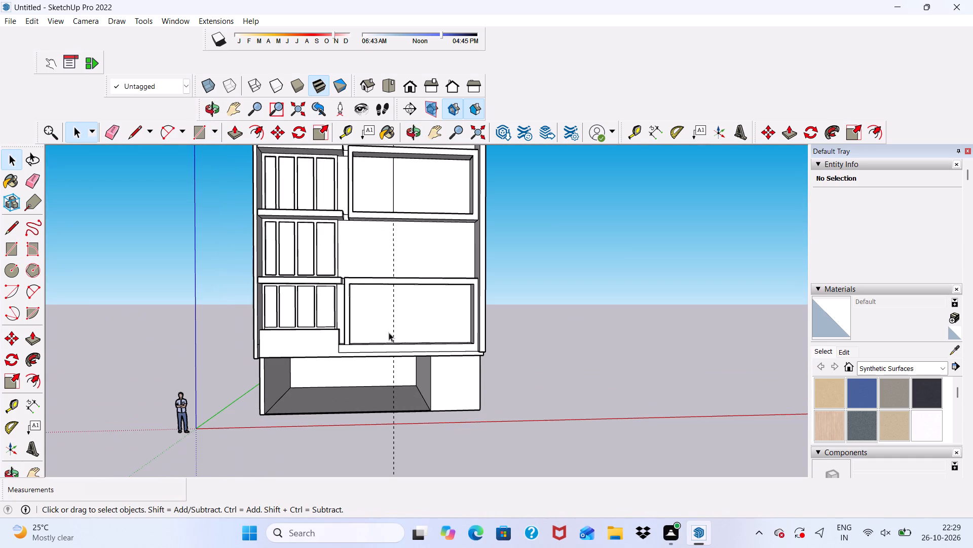
click(196, 132)
scroll(428, 338, up, 5)
middle_drag(404, 336, 384, 392)
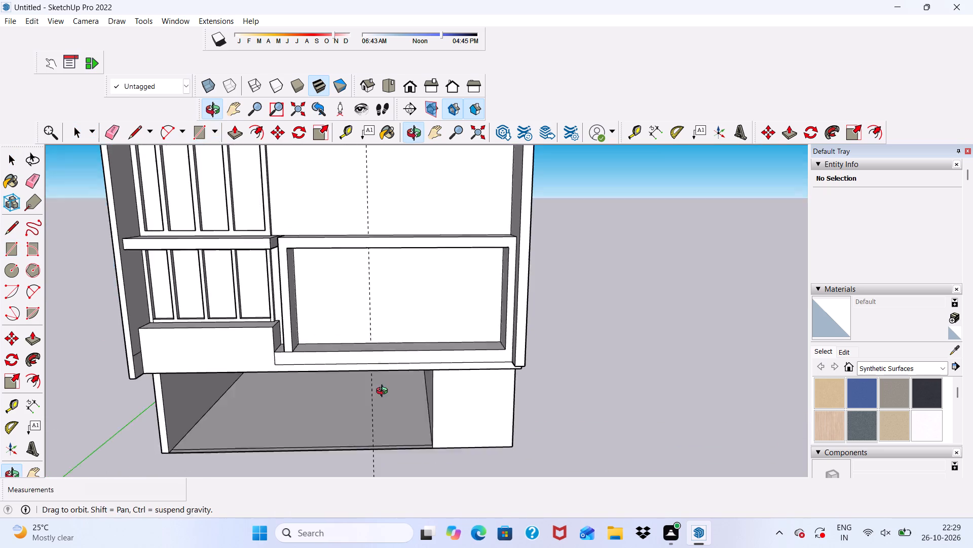
middle_drag(384, 392, 384, 393)
scroll(365, 355, up, 5)
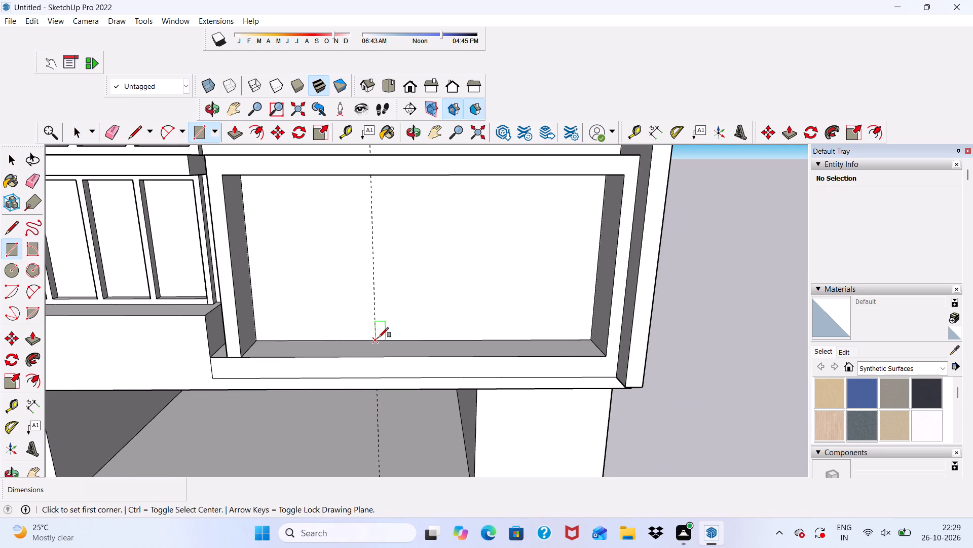
click(375, 339)
scroll(429, 269, down, 5)
middle_drag(514, 276, 525, 236)
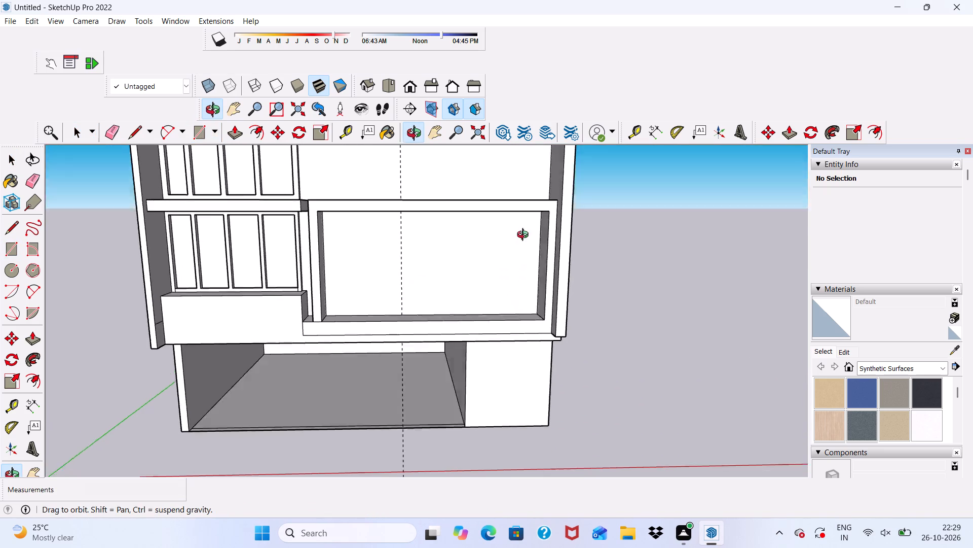
middle_drag(525, 236, 528, 228)
scroll(528, 228, up, 4)
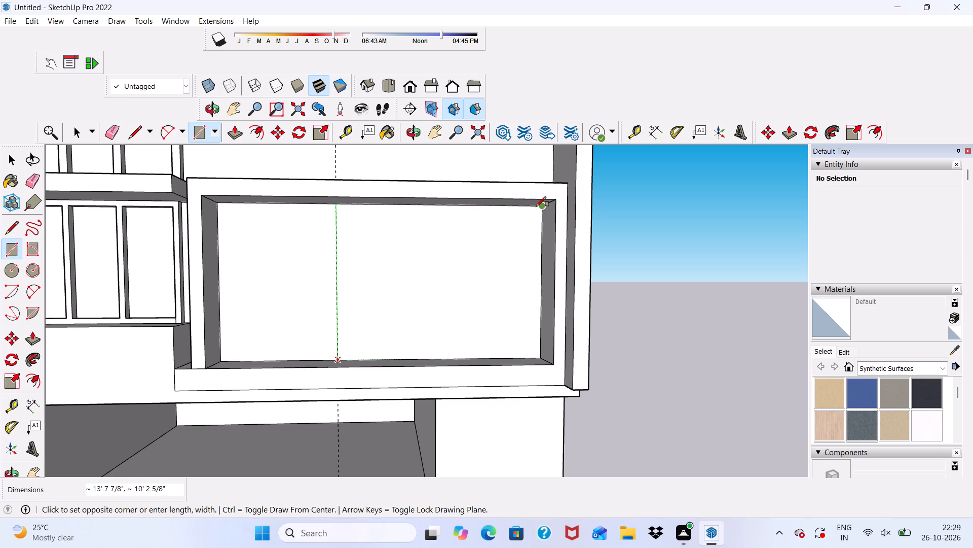
click(536, 207)
Draw a rectangle about 14' 4" wide on the wall between the lowest and middle frames, from the guide to the upper right corner.
scroll(402, 277, down, 19)
scroll(390, 209, up, 5)
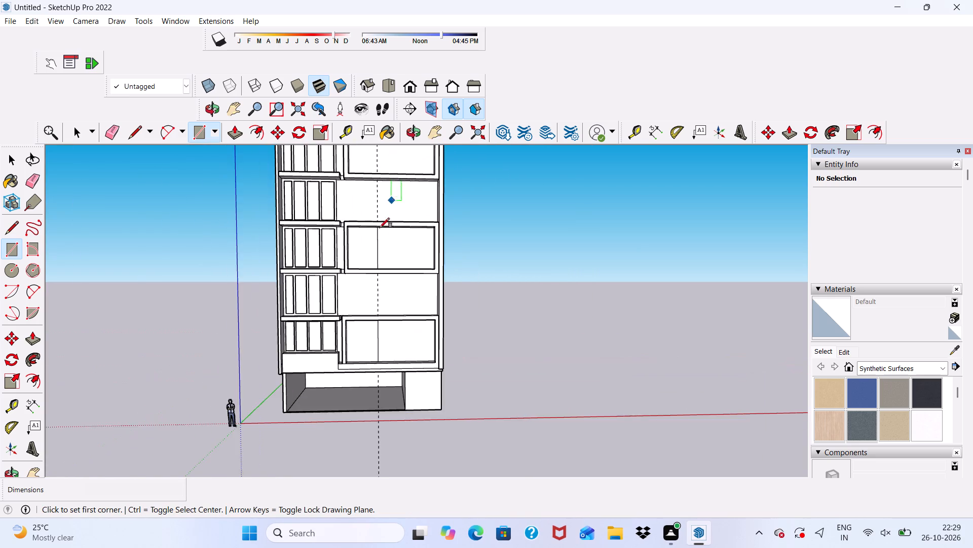
scroll(370, 239, up, 6)
scroll(375, 336, up, 4)
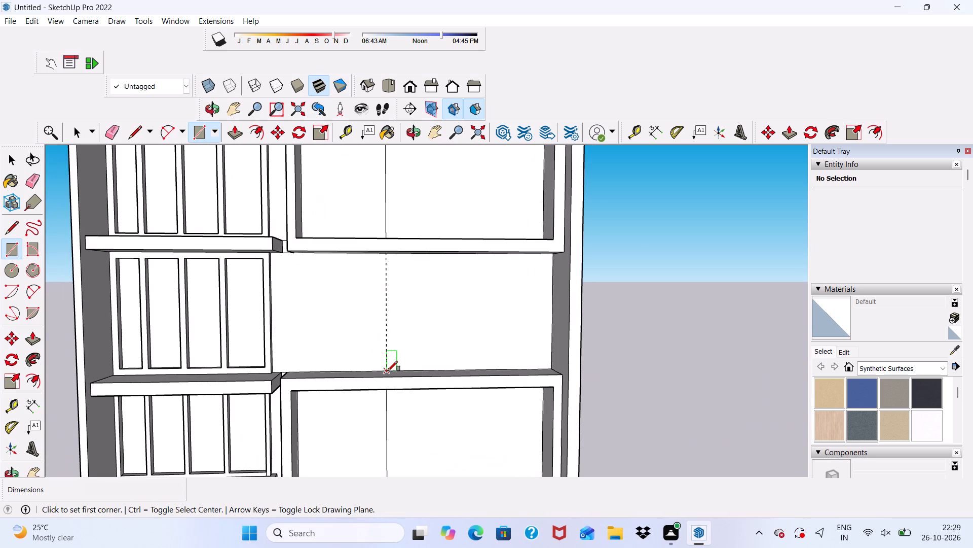
click(388, 369)
scroll(411, 314, down, 3)
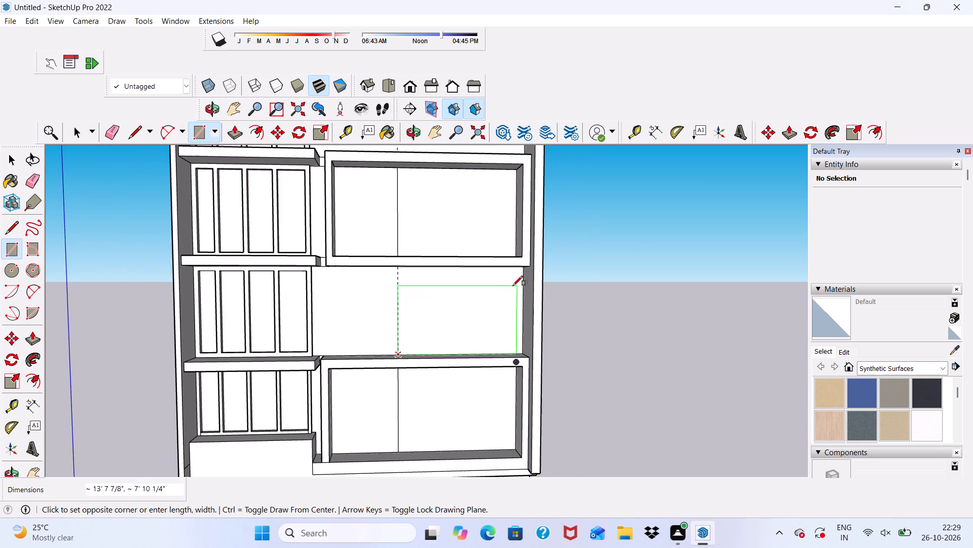
scroll(520, 260, up, 8)
middle_drag(515, 281, 503, 223)
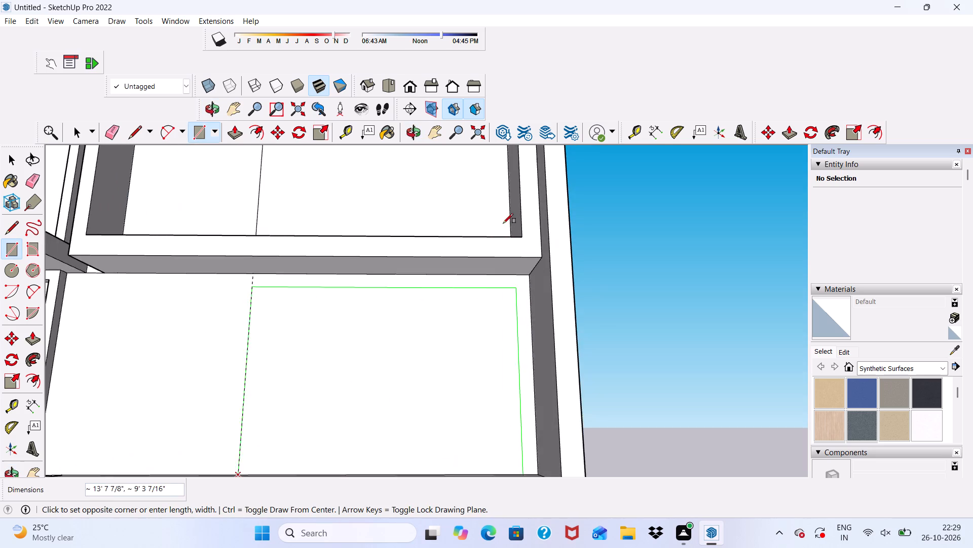
scroll(503, 264, up, 3)
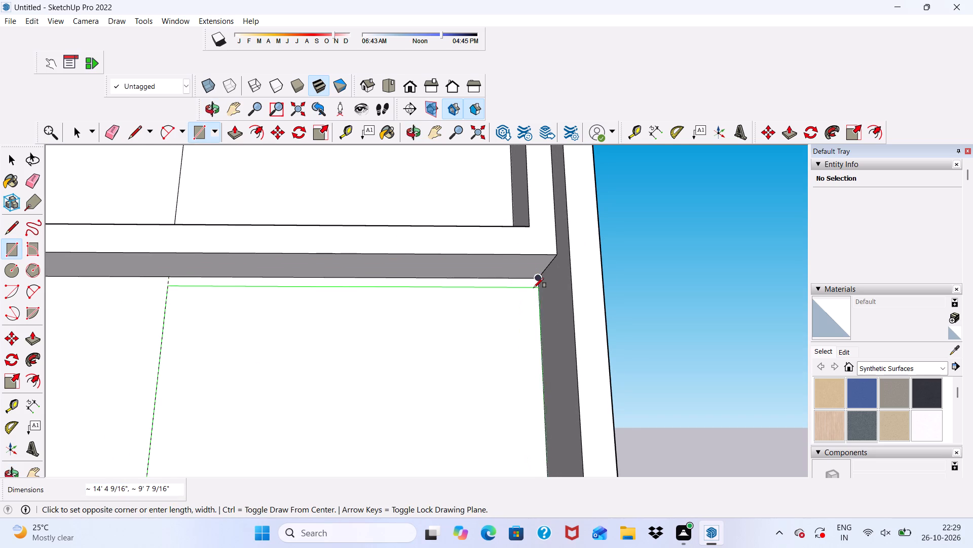
scroll(534, 288, up, 1)
click(534, 281)
Draw a rectangle about 14' 5" by 10' on the wall between the middle and top frames, from the guide to the upper right corner.
scroll(501, 277, down, 5)
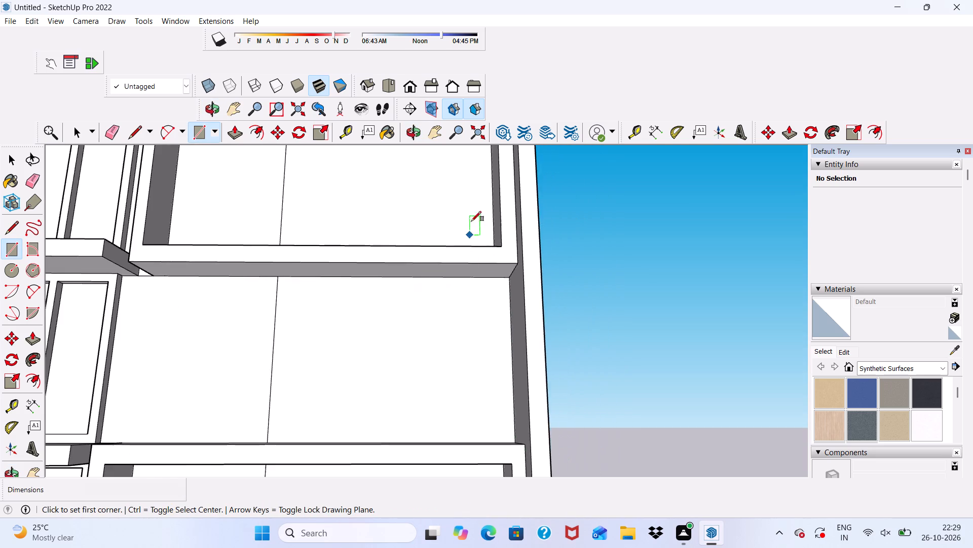
scroll(471, 221, down, 20)
scroll(442, 235, up, 6)
middle_drag(430, 189, 430, 191)
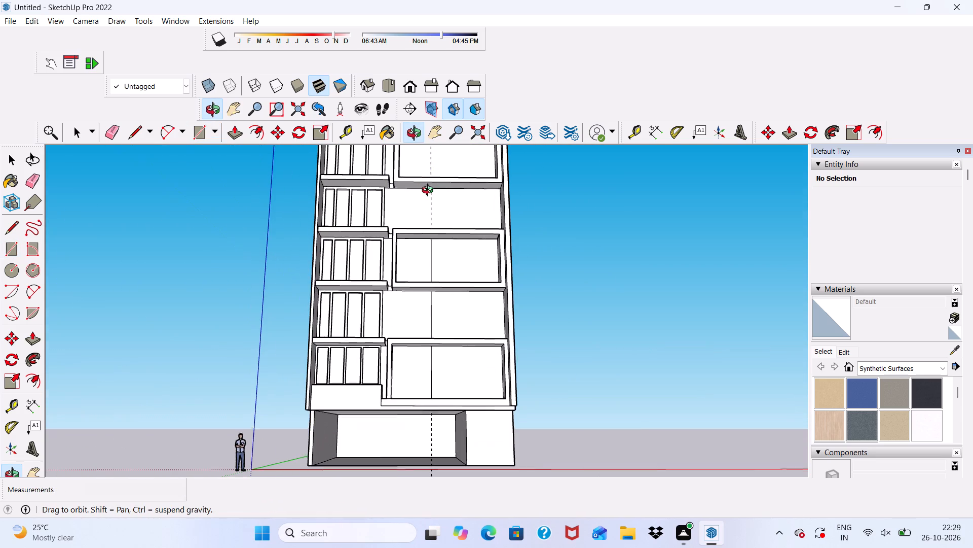
middle_drag(430, 191, 430, 258)
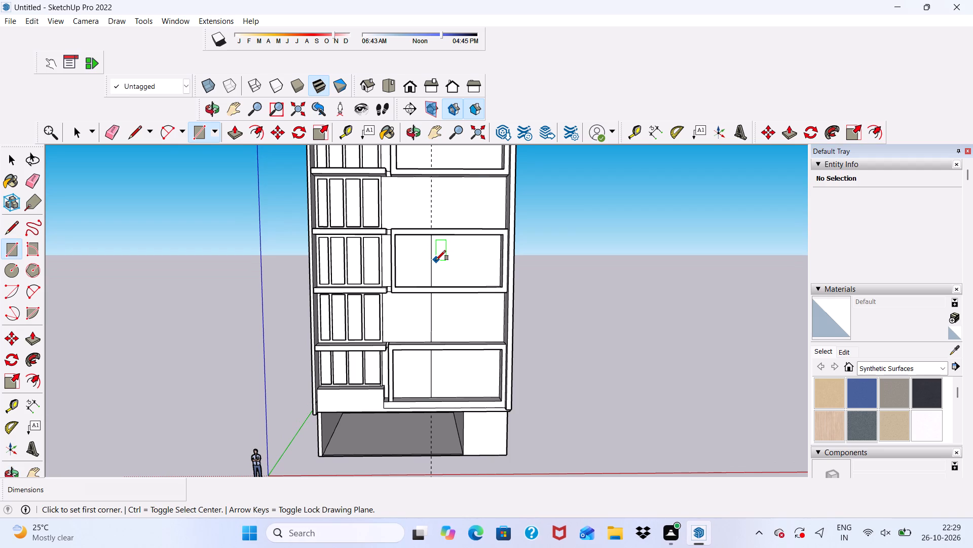
scroll(421, 242, down, 6)
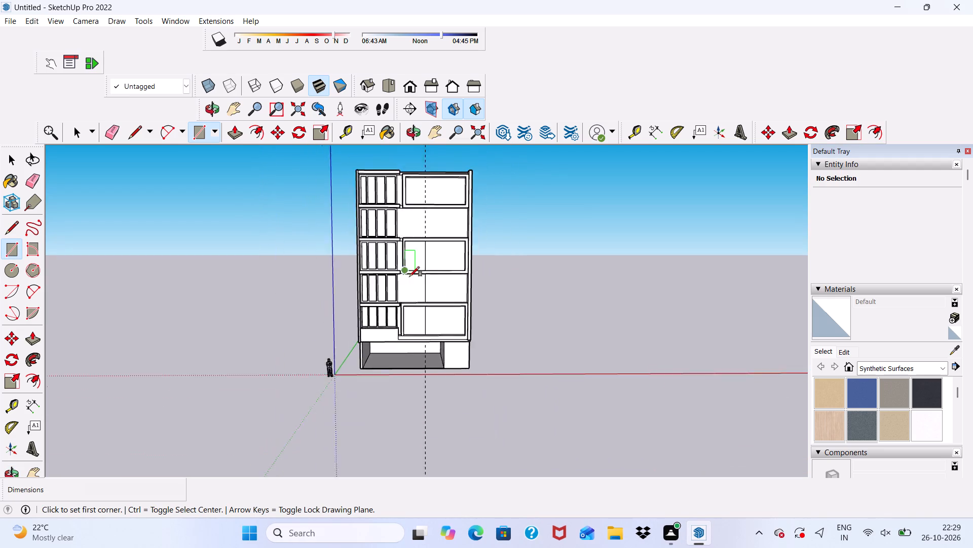
scroll(409, 277, up, 15)
middle_drag(447, 229, 448, 279)
scroll(449, 233, up, 4)
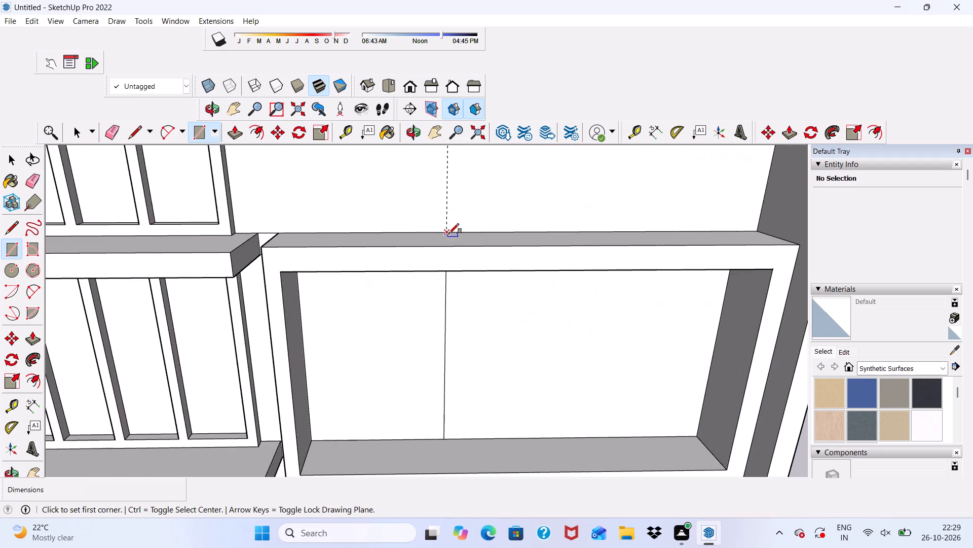
scroll(449, 233, up, 2)
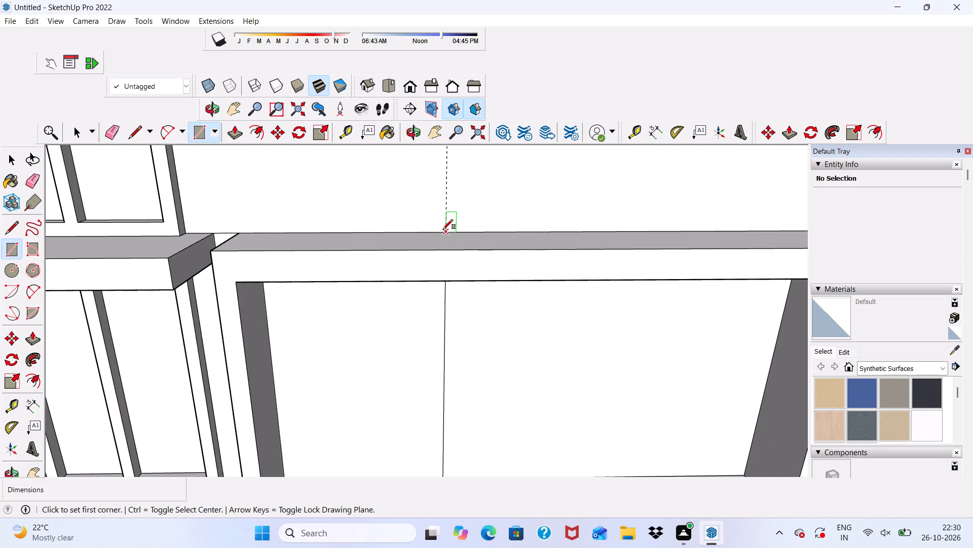
scroll(443, 229, up, 1)
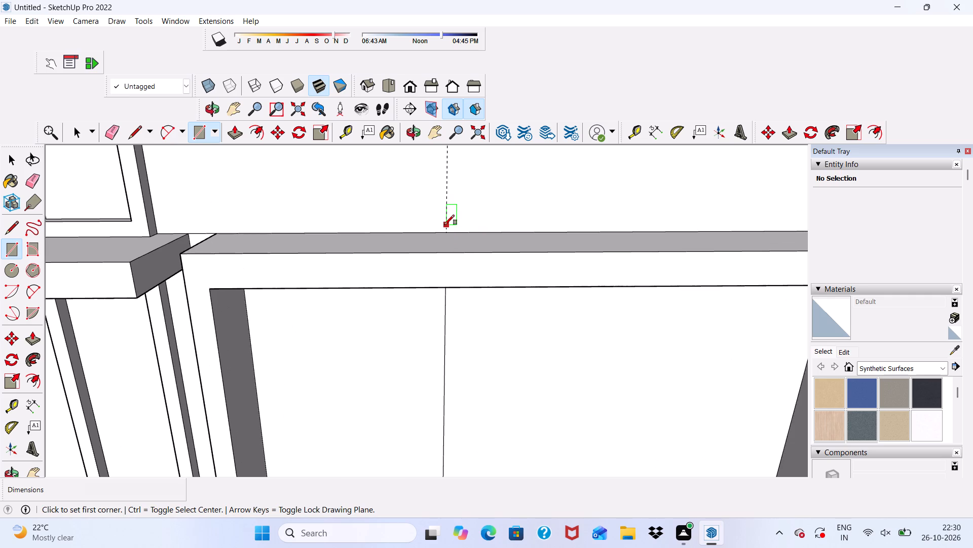
click(444, 230)
scroll(444, 230, down, 10)
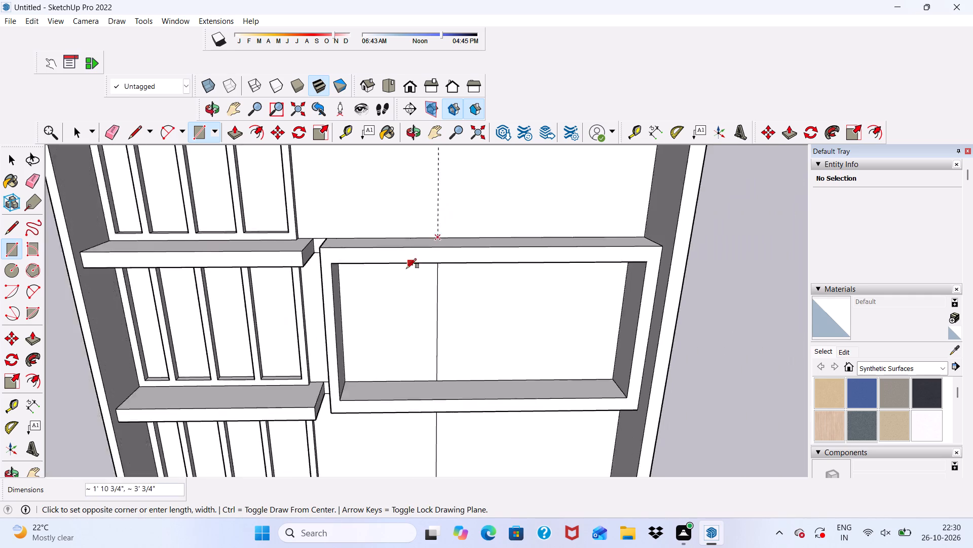
scroll(406, 268, down, 1)
scroll(523, 219, down, 1)
scroll(526, 217, up, 1)
middle_drag(530, 201, 548, 84)
scroll(470, 180, down, 5)
scroll(470, 217, up, 4)
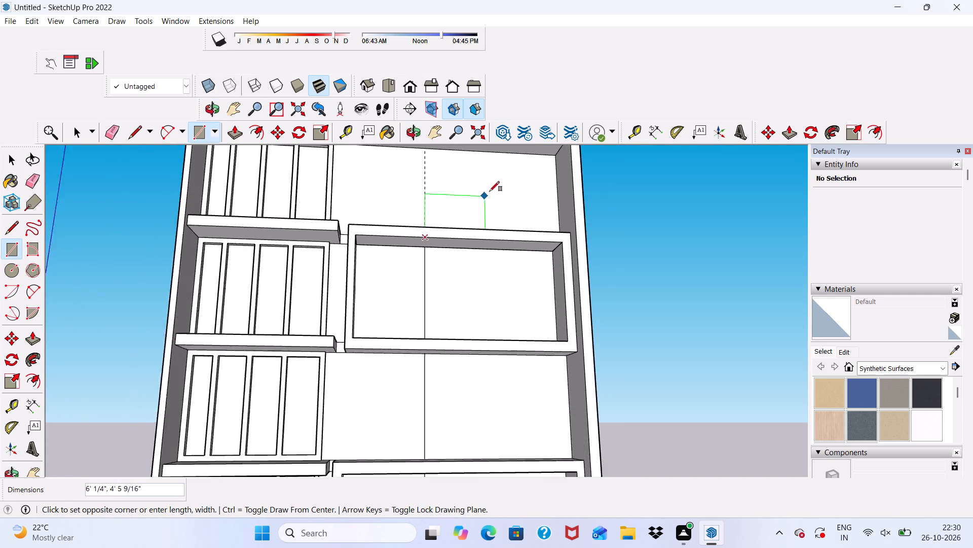
scroll(490, 191, up, 1)
click(561, 155)
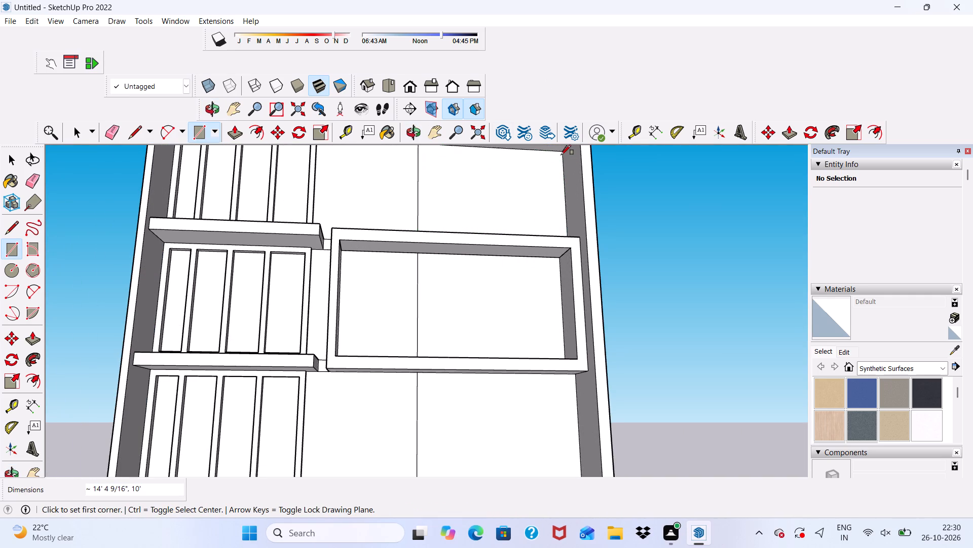
Draw a rectangle inside the top frame, from the guide's foot to the upper right inner corner.
scroll(446, 239, down, 10)
scroll(448, 175, up, 6)
middle_drag(420, 208, 407, 306)
scroll(420, 209, down, 1)
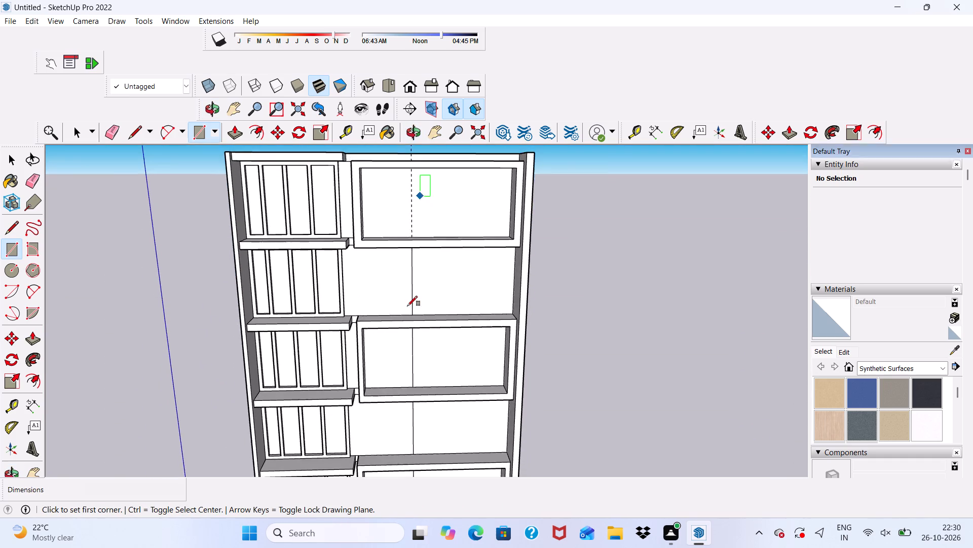
scroll(404, 225, up, 5)
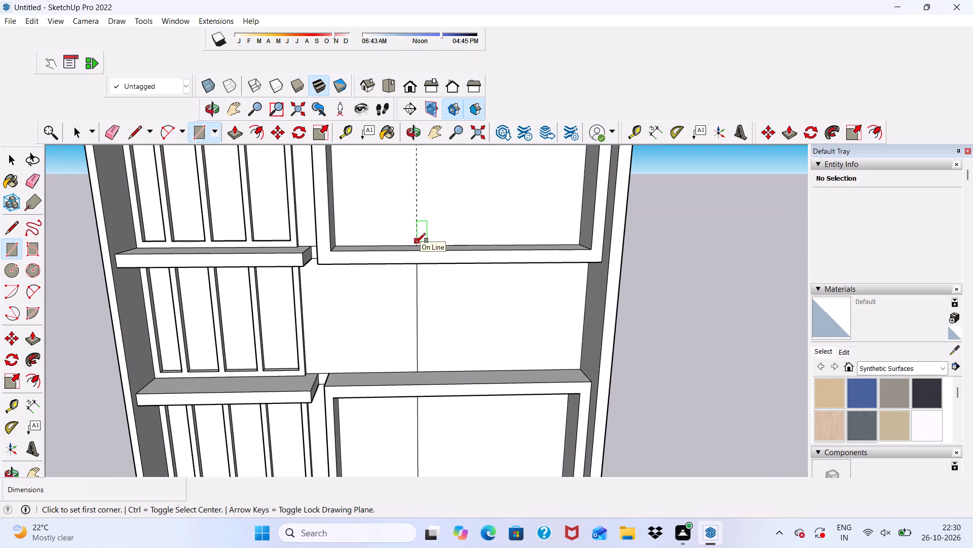
click(416, 243)
scroll(424, 183, down, 6)
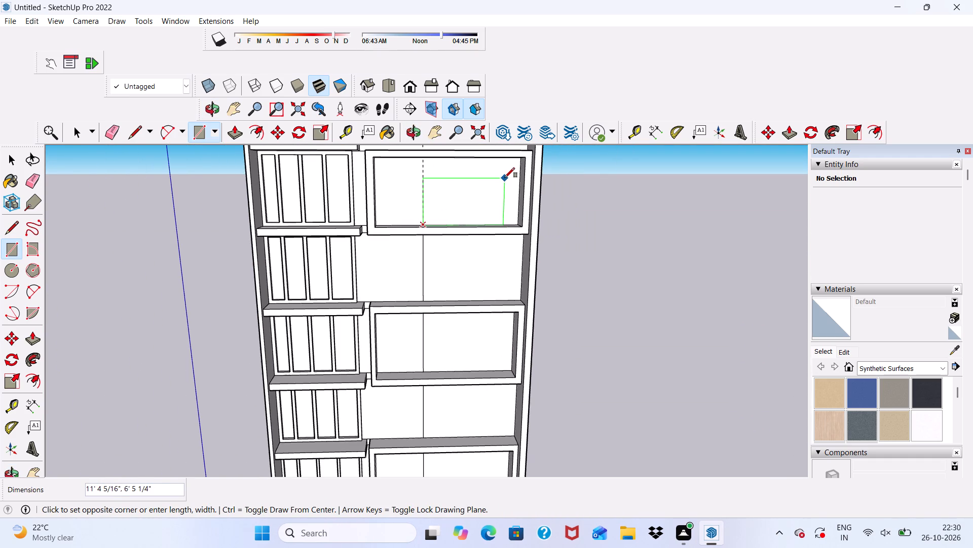
middle_drag(505, 178, 505, 141)
scroll(505, 141, up, 8)
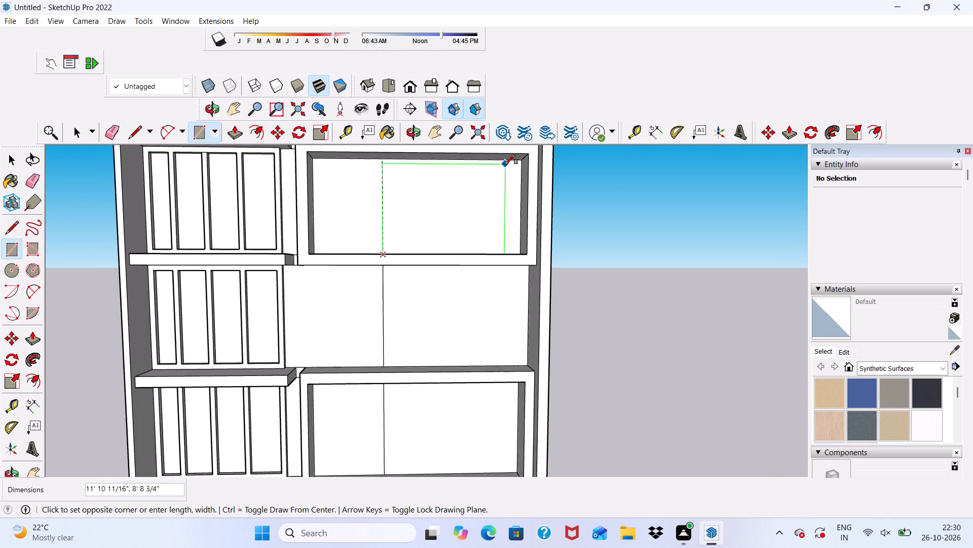
scroll(505, 164, up, 1)
click(518, 162)
scroll(402, 203, down, 6)
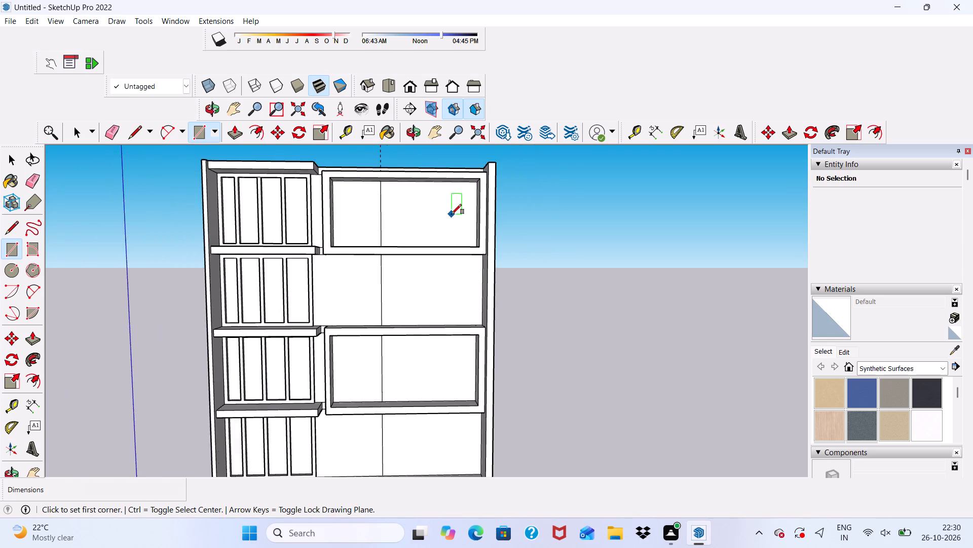
scroll(452, 214, down, 3)
key(space)
Erase the vertical guide running through the facade.
scroll(405, 384, up, 2)
scroll(432, 169, down, 10)
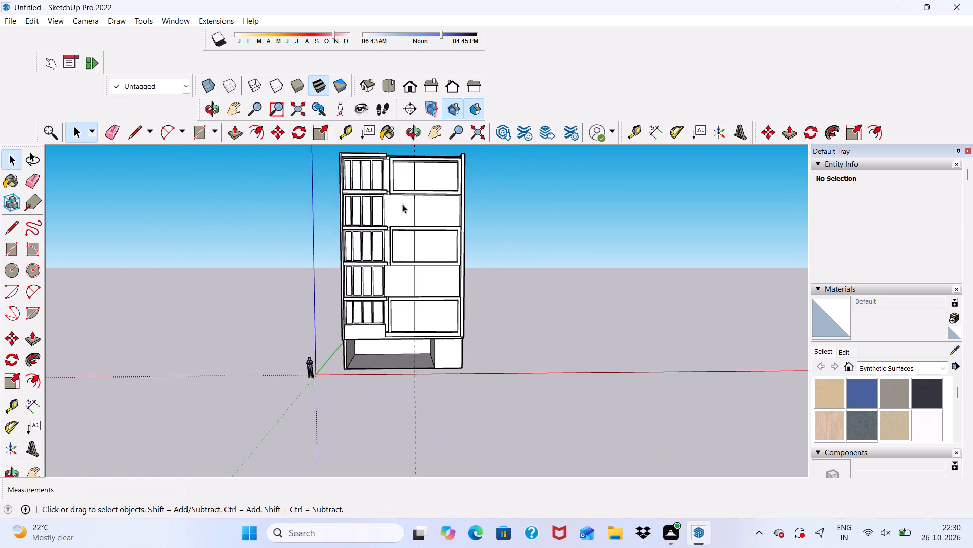
scroll(402, 204, down, 3)
scroll(394, 259, up, 5)
scroll(410, 164, down, 3)
scroll(296, 193, up, 1)
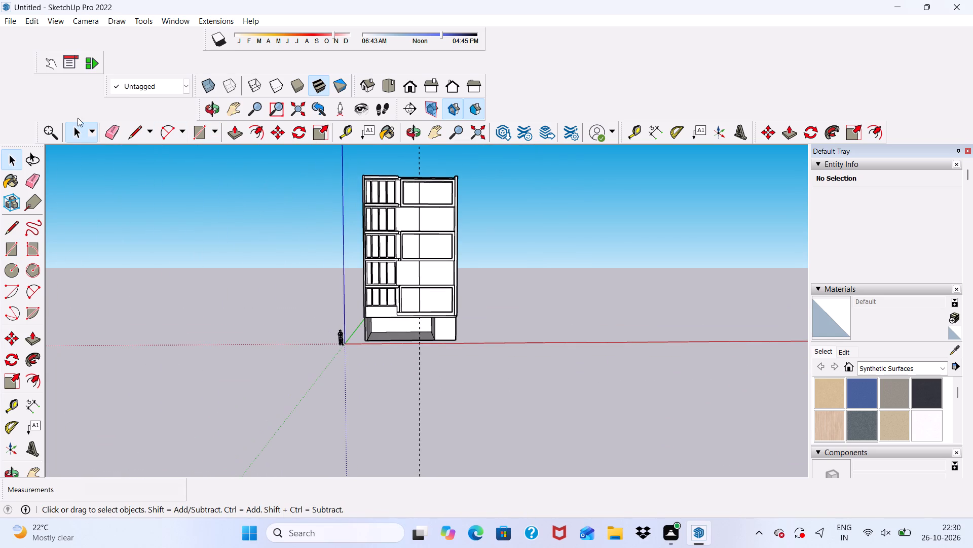
click(114, 129)
scroll(343, 336, down, 4)
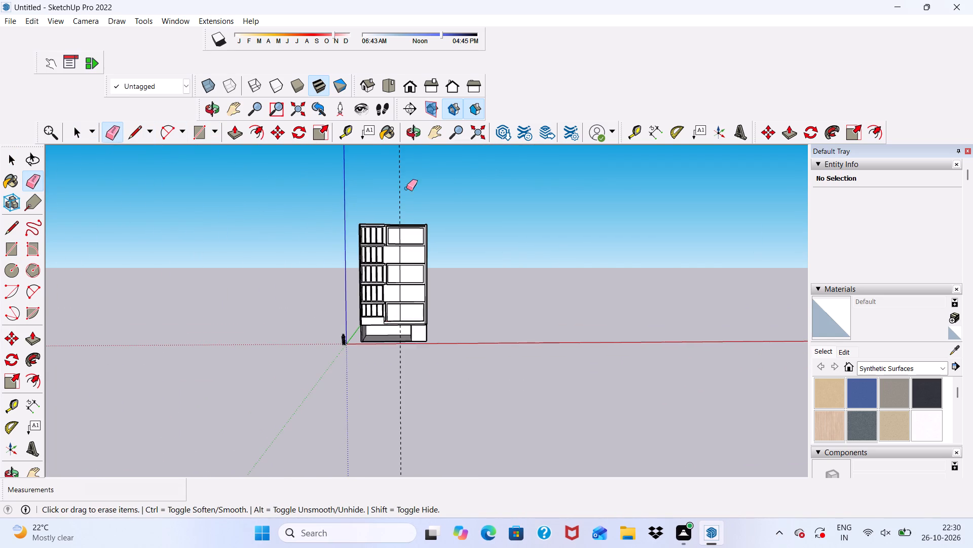
scroll(406, 184, up, 3)
drag(400, 175, 395, 179)
click(395, 179)
scroll(391, 226, down, 1)
scroll(386, 279, up, 9)
key(space)
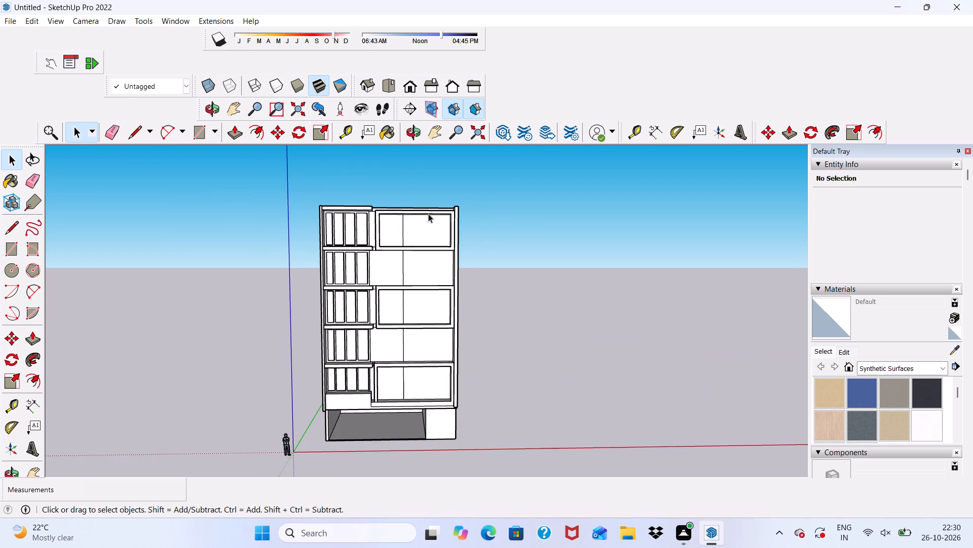
Offset the outline of the right-hand panel inside the top frame inward by 6".
scroll(428, 214, up, 7)
click(428, 211)
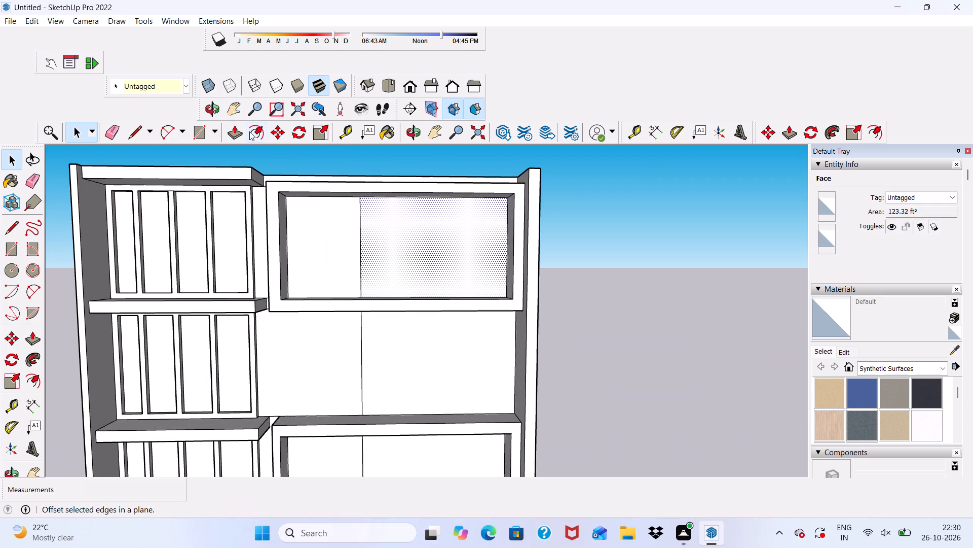
click(259, 130)
click(365, 232)
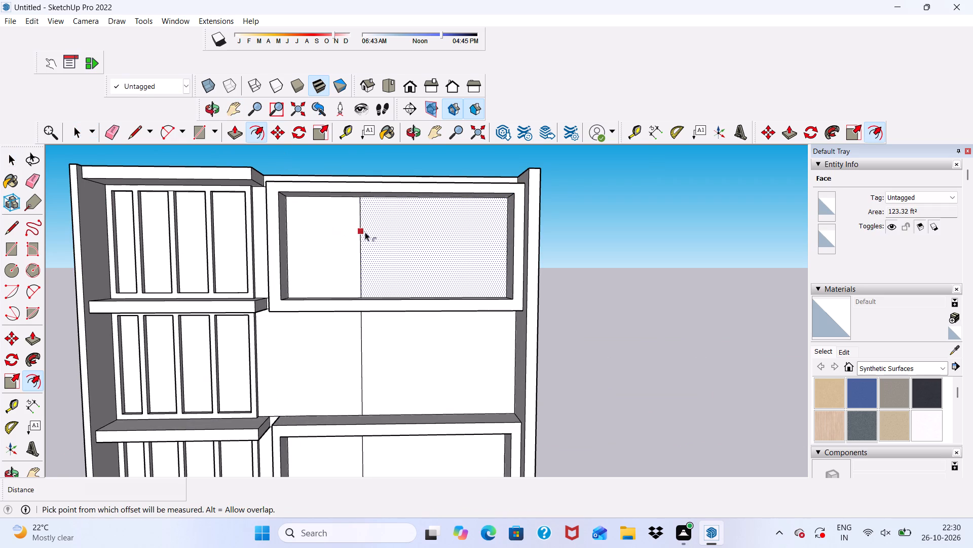
key(9)
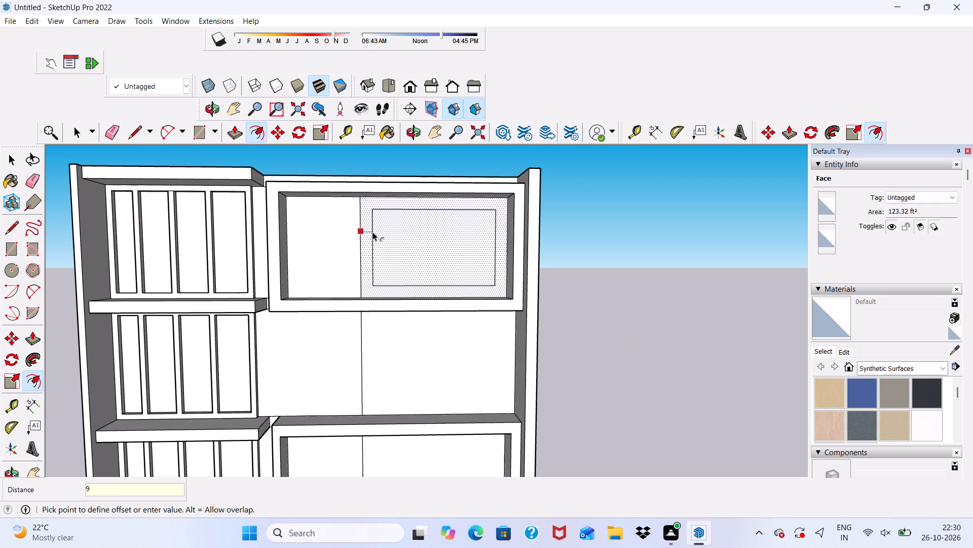
key(BackSpace)
text(6")
key(Return)
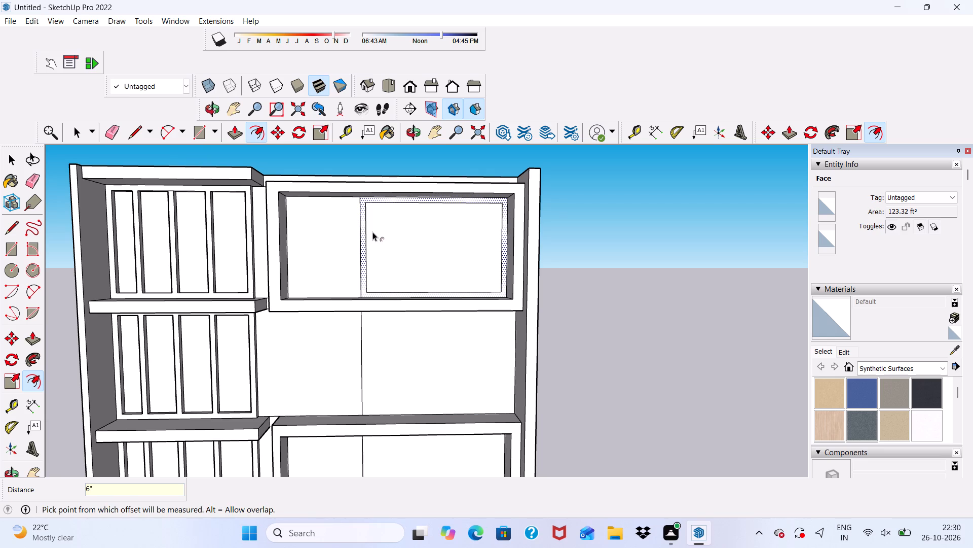
key(space)
Offset the outline of the right-hand panel on the wall between the middle and top frames inward by 6".
click(387, 358)
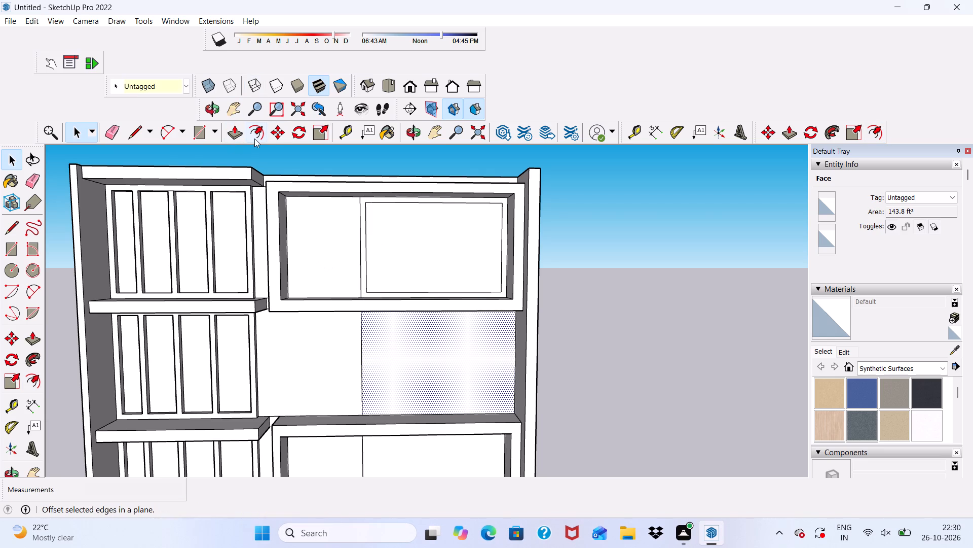
click(255, 134)
scroll(402, 282, down, 5)
click(380, 342)
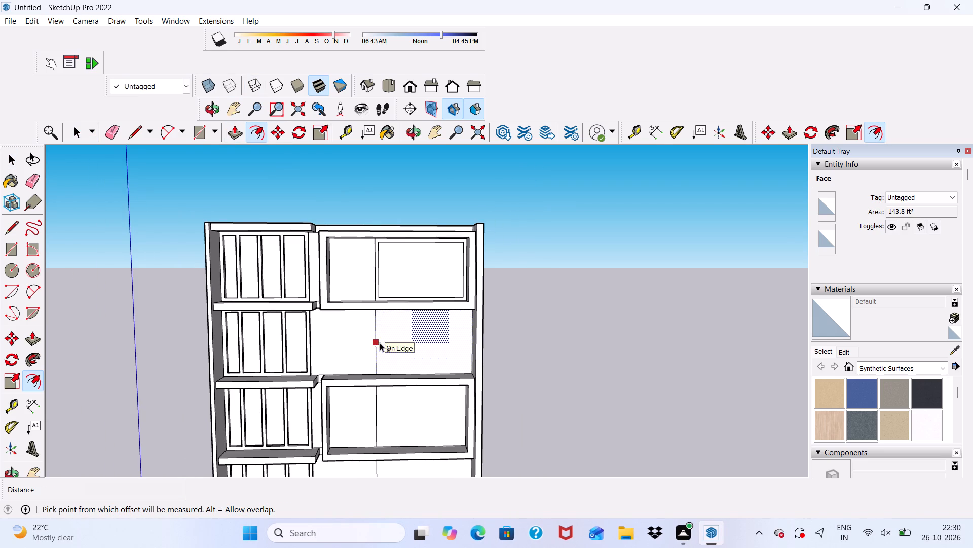
key(6)
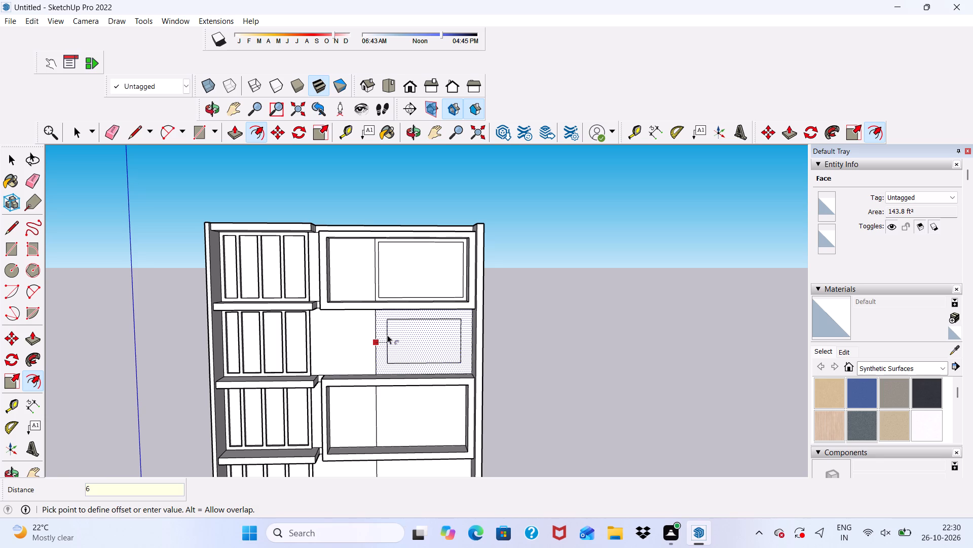
key(shift+quotedbl)
key(Return)
scroll(367, 370, down, 8)
scroll(373, 376, up, 7)
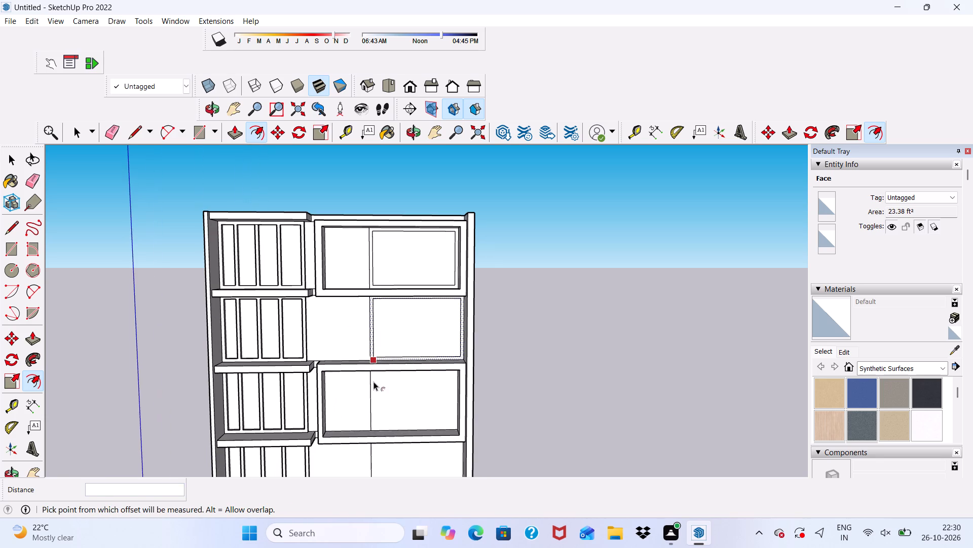
key(space)
Offset the outline of the right-hand panel inside the middle frame inward by 6".
click(381, 390)
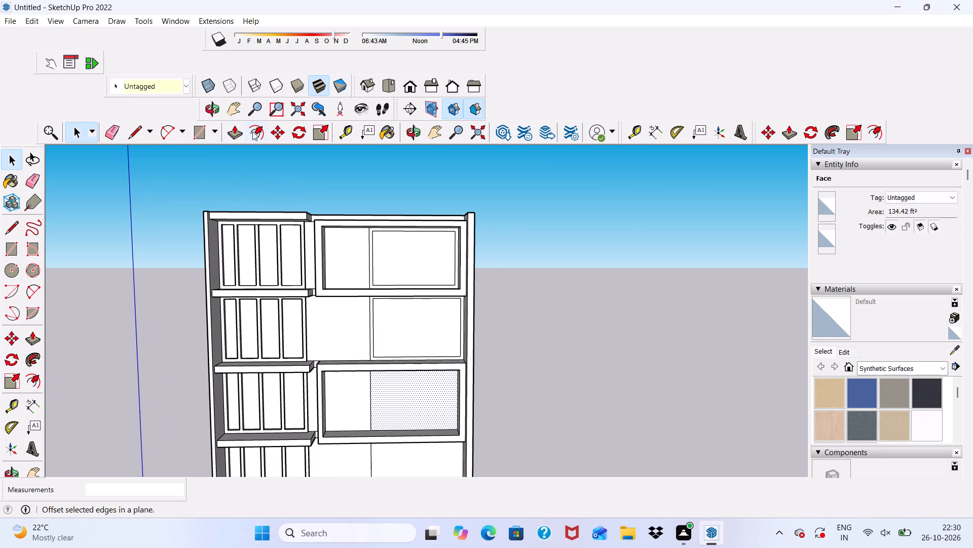
click(260, 130)
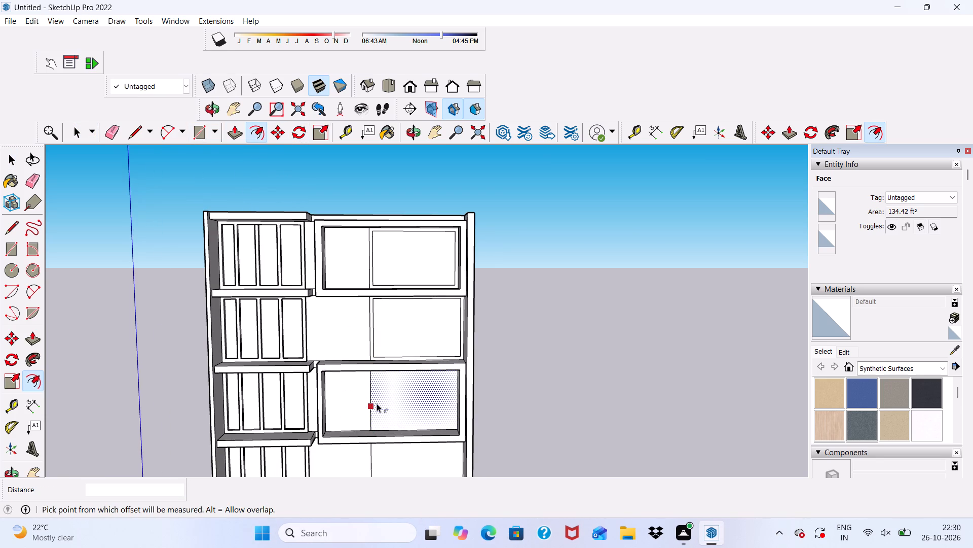
click(377, 401)
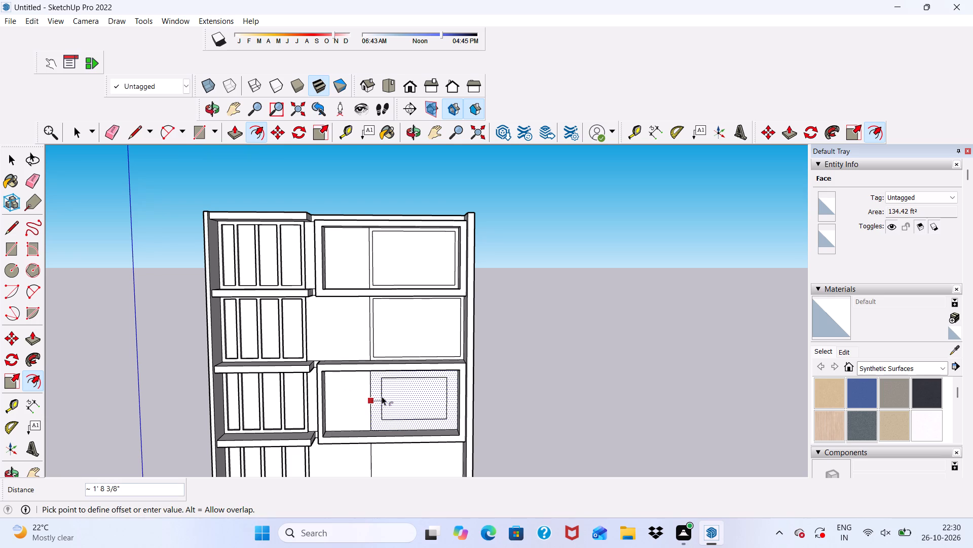
key(6)
key(shift+quotedbl)
key(Return)
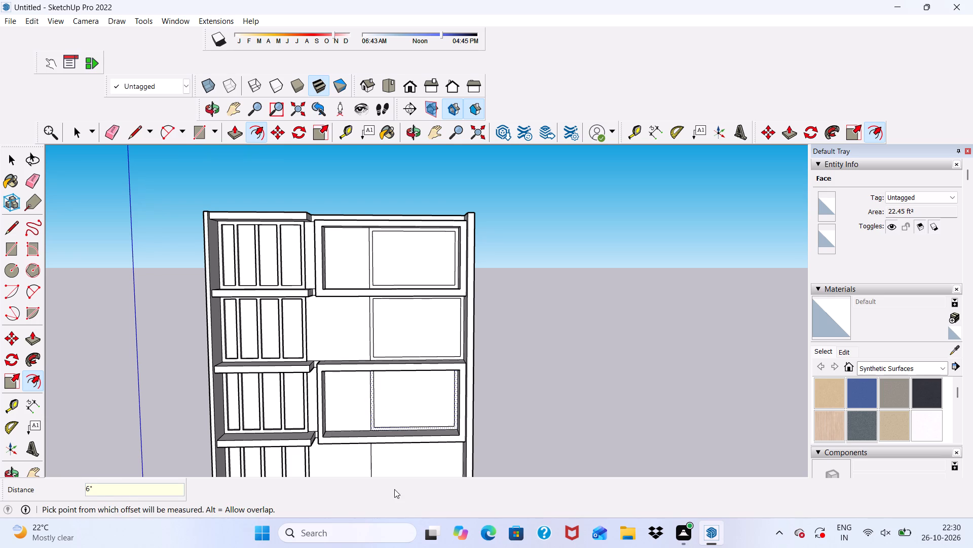
scroll(409, 432, down, 8)
scroll(411, 423, up, 7)
key(space)
Offset the outline of the right-hand panel on the wall between the bottom and middle frames inward by 6".
click(391, 442)
scroll(389, 417, down, 6)
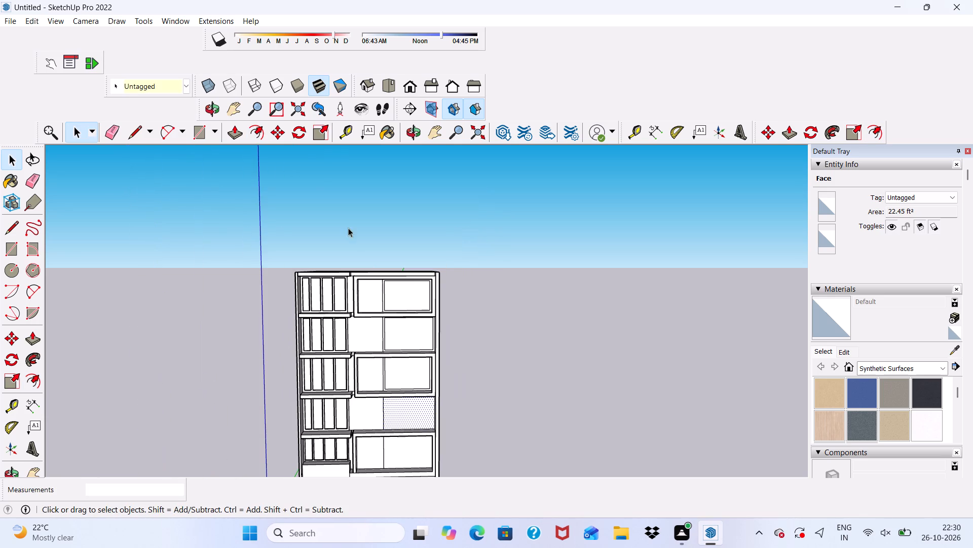
click(254, 132)
scroll(317, 284, down, 3)
scroll(377, 472, up, 2)
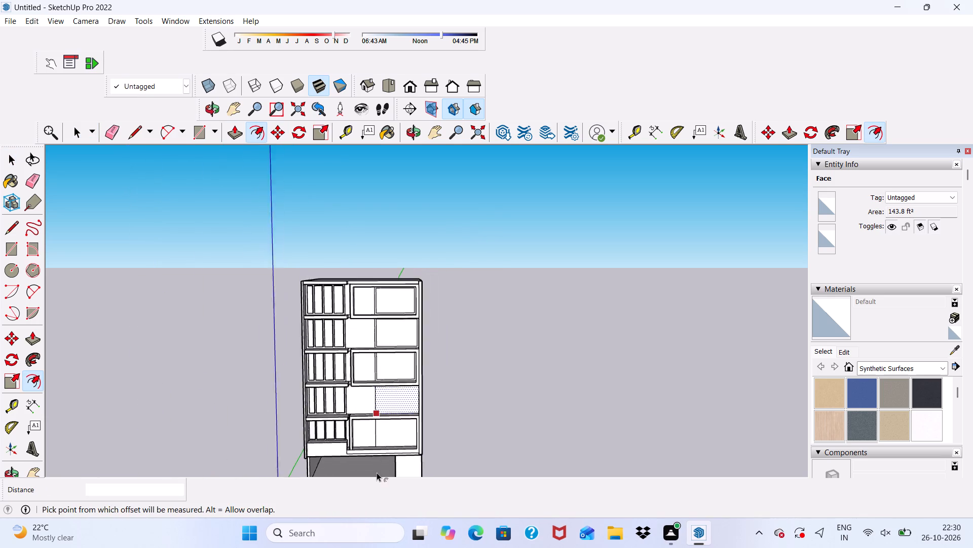
scroll(377, 472, up, 1)
scroll(390, 392, up, 9)
click(376, 371)
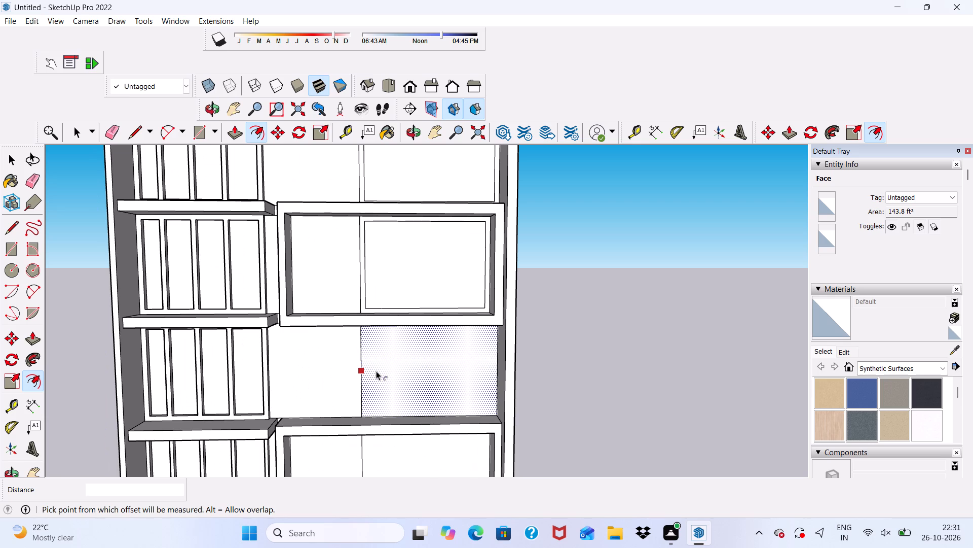
text(6")
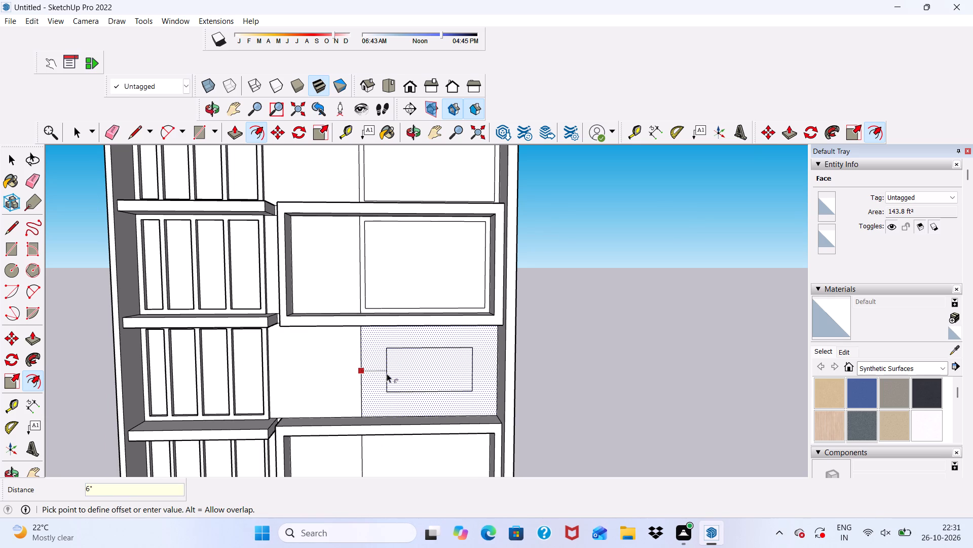
key(Return)
scroll(380, 362, down, 7)
key(space)
Offset the outline of the right-hand panel inside the bottom frame inward by 6".
click(392, 437)
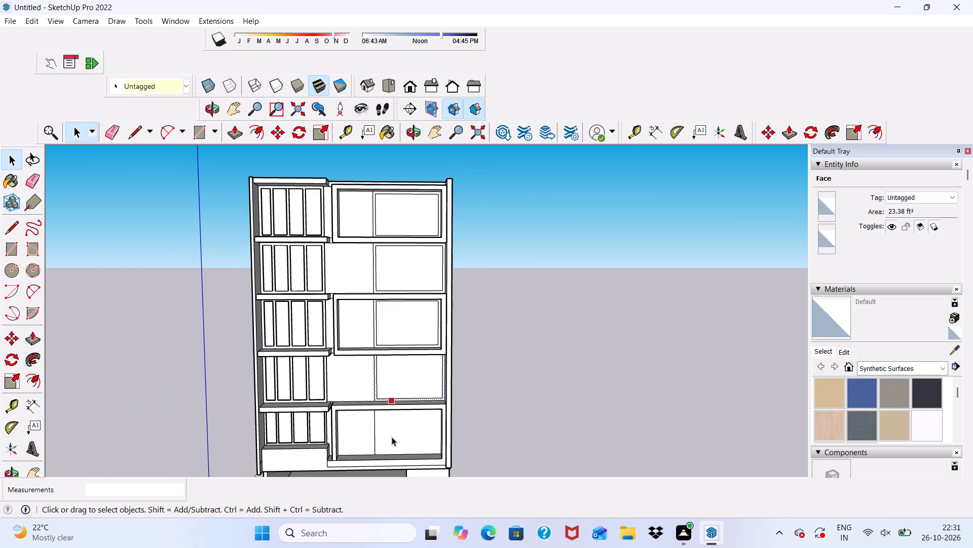
click(256, 129)
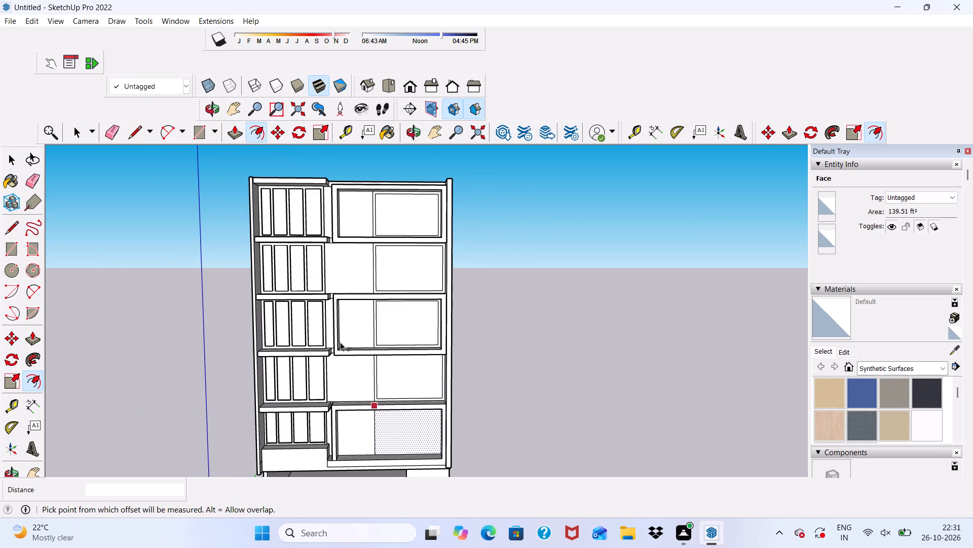
scroll(376, 413, down, 1)
scroll(379, 420, up, 4)
click(380, 421)
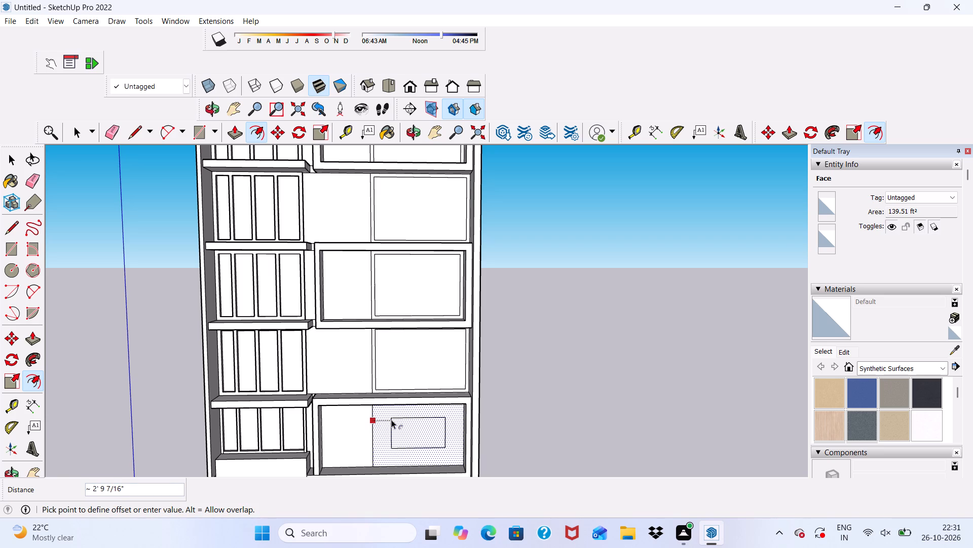
text(6")
key(Return)
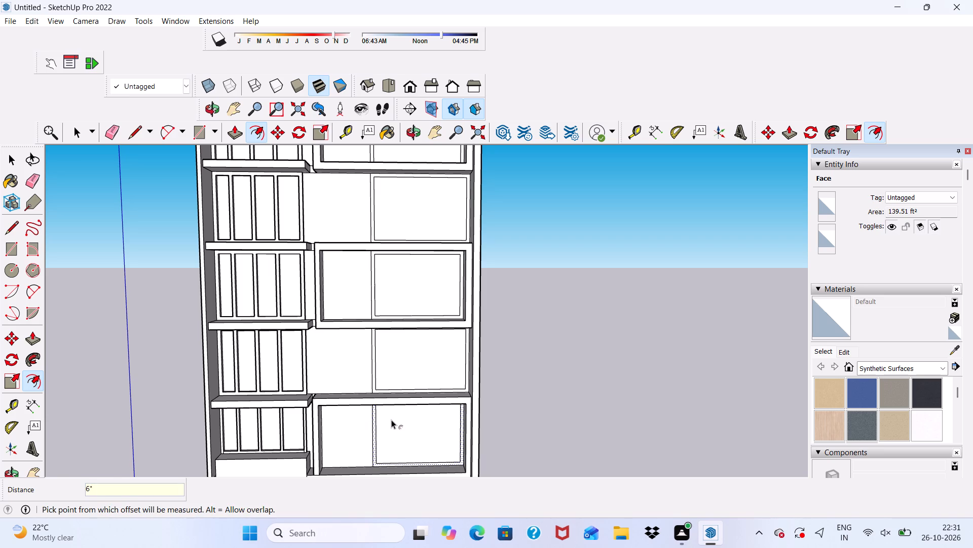
key(space)
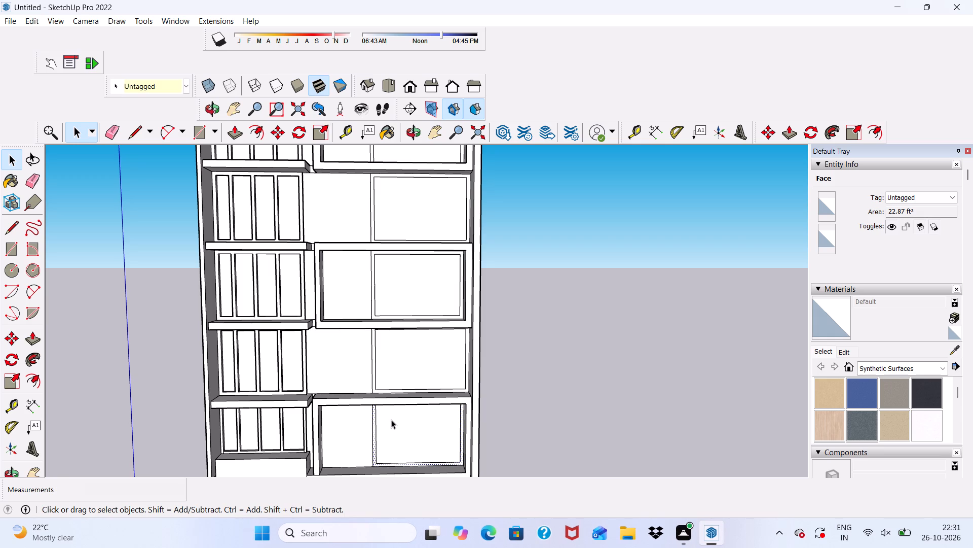
Place a vertical guide about 4' 1" to the right of the left edge of the right-hand panel's inset border.
drag(344, 126, 356, 154)
scroll(381, 261, up, 5)
click(346, 133)
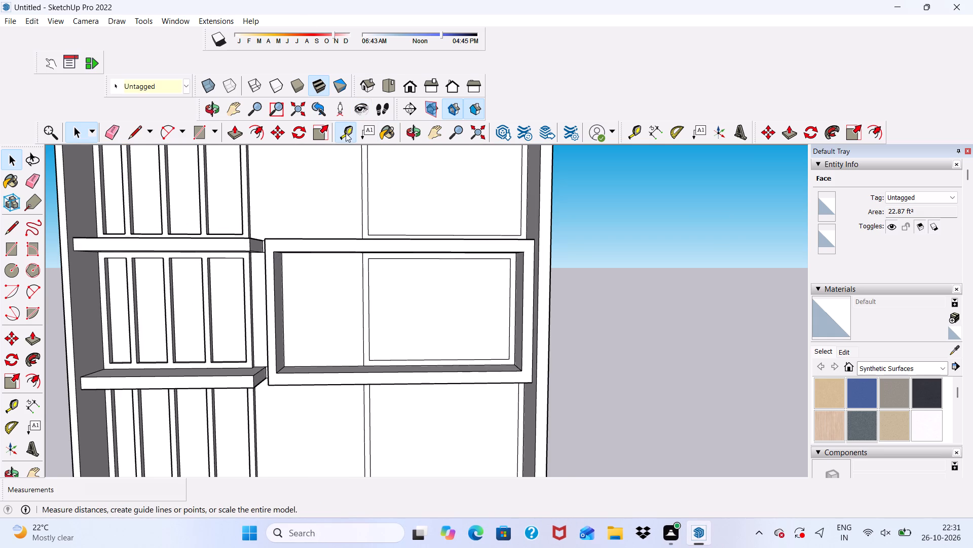
scroll(370, 210, up, 1)
click(371, 209)
scroll(394, 208, down, 7)
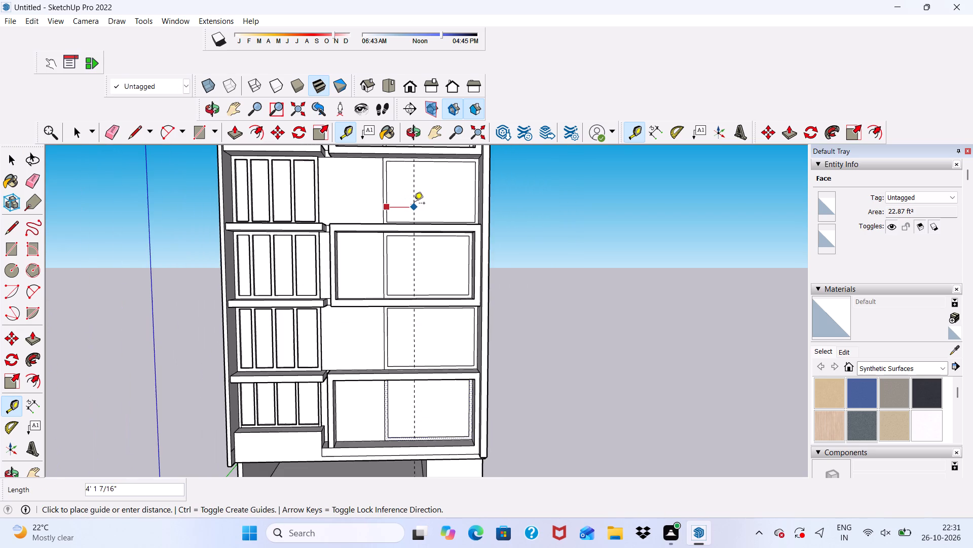
click(414, 204)
Place a second vertical guide 3" to the right of the first guide on the right-hand panels.
scroll(402, 210, down, 9)
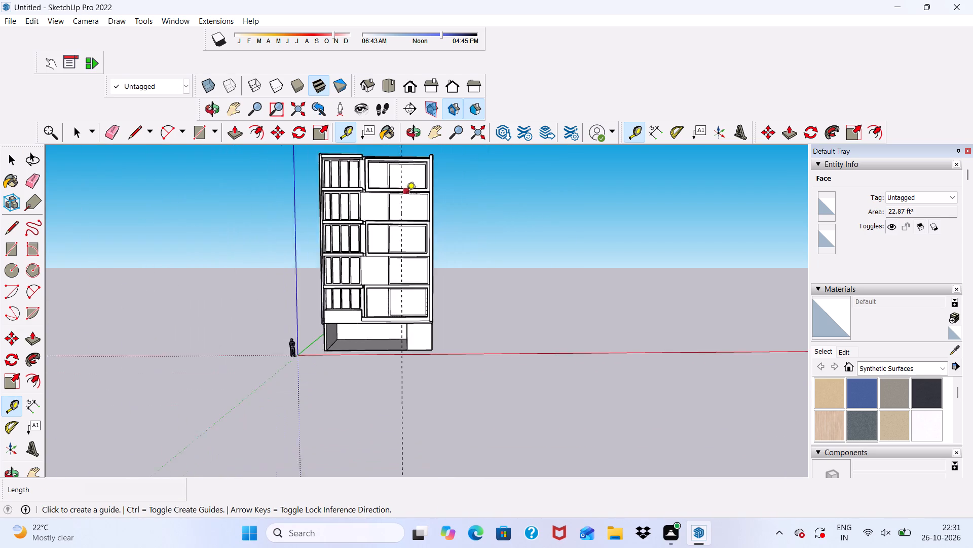
scroll(406, 194, down, 1)
middle_drag(408, 220, 321, 304)
scroll(349, 238, up, 6)
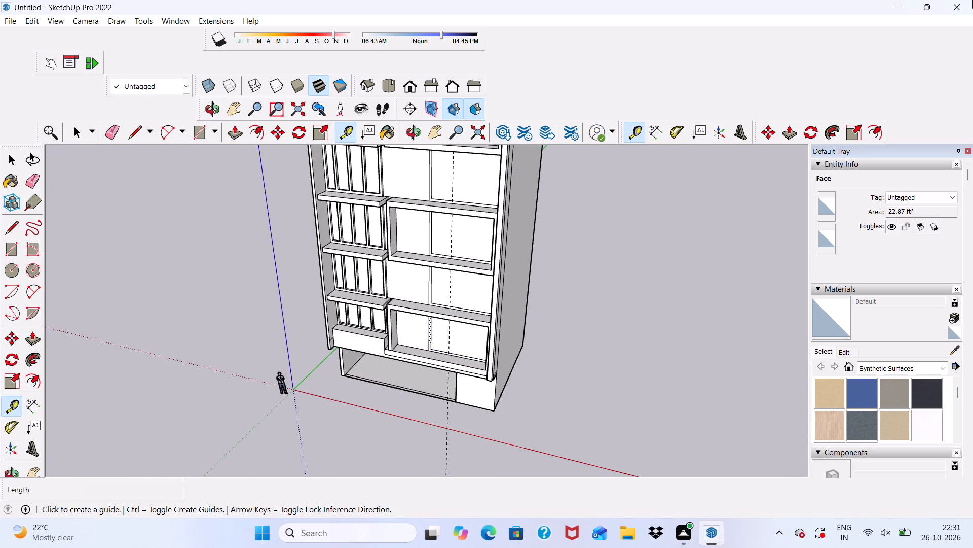
scroll(106, 547, up, 1)
scroll(233, 387, up, 1)
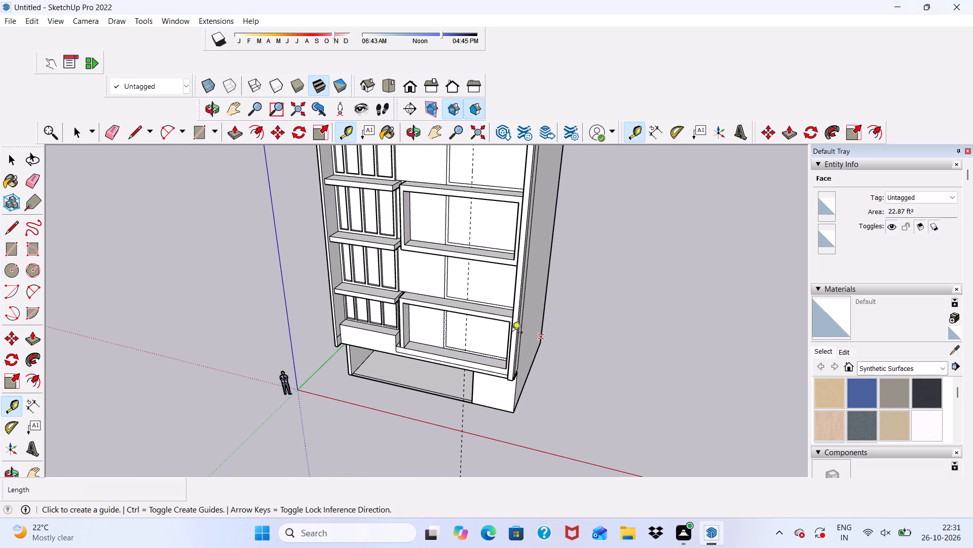
middle_drag(473, 262, 583, 185)
scroll(509, 246, up, 3)
scroll(463, 202, up, 2)
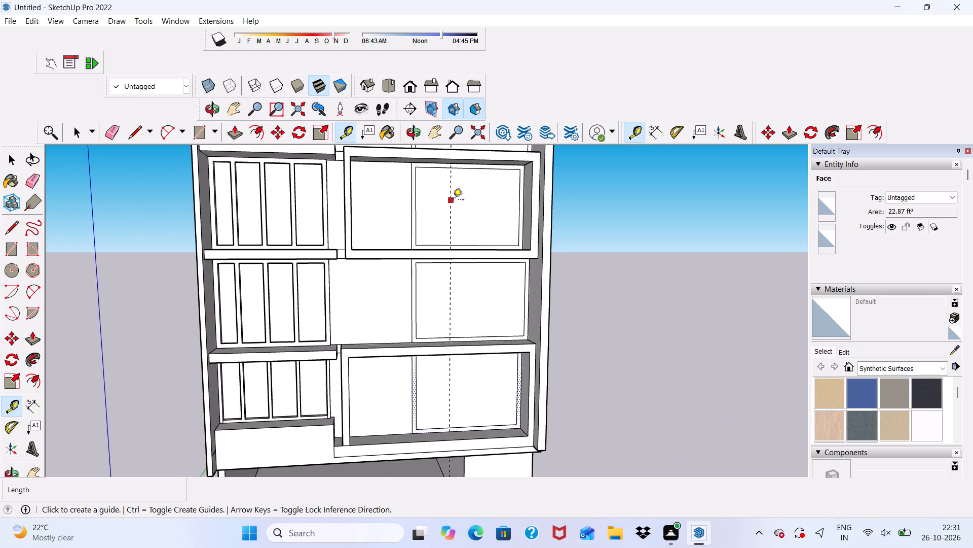
scroll(453, 200, up, 1)
click(453, 200)
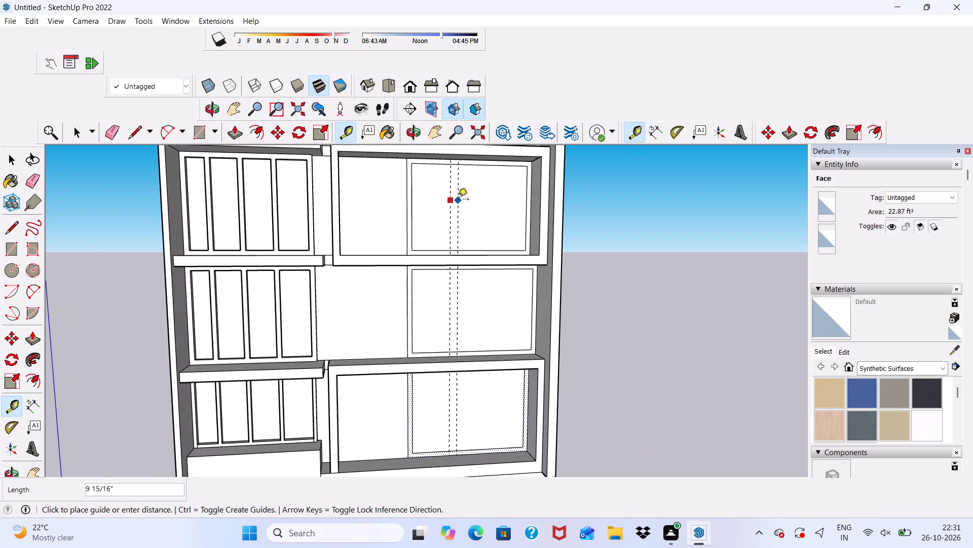
key(3)
key(shift+quotedbl)
key(Return)
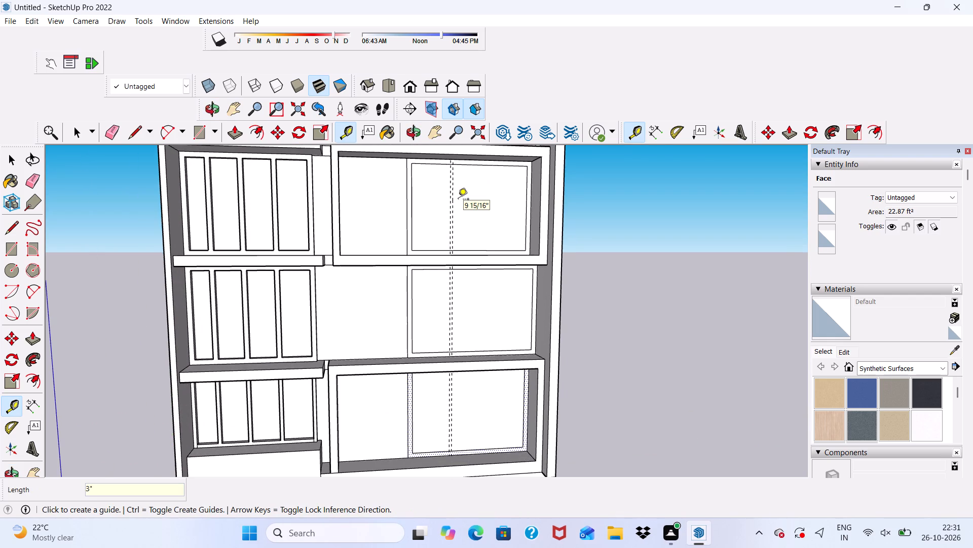
Place a third vertical guide about 3' 10" to the right of the 3" guide pair.
scroll(471, 247, up, 6)
middle_drag(474, 256, 409, 280)
scroll(447, 243, up, 2)
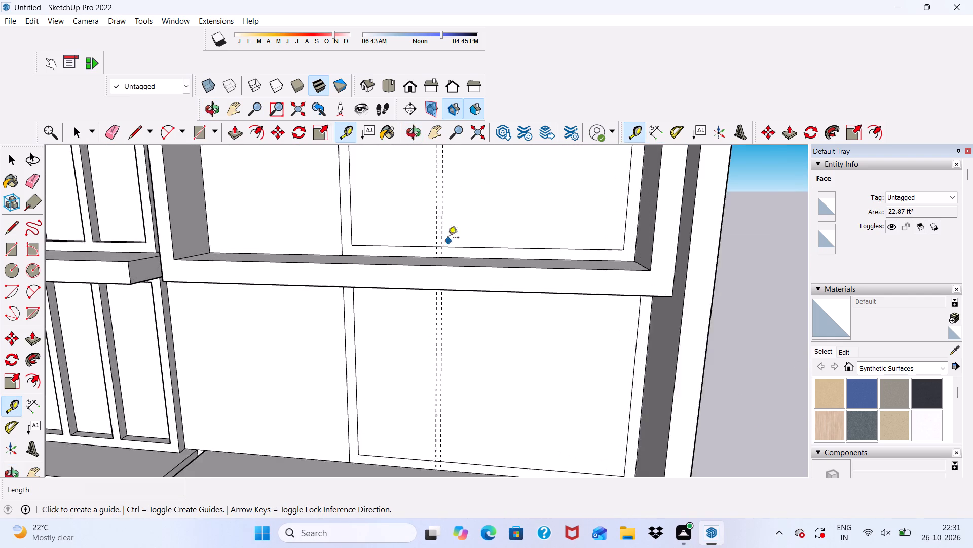
scroll(448, 238, up, 1)
click(439, 217)
scroll(527, 230, down, 5)
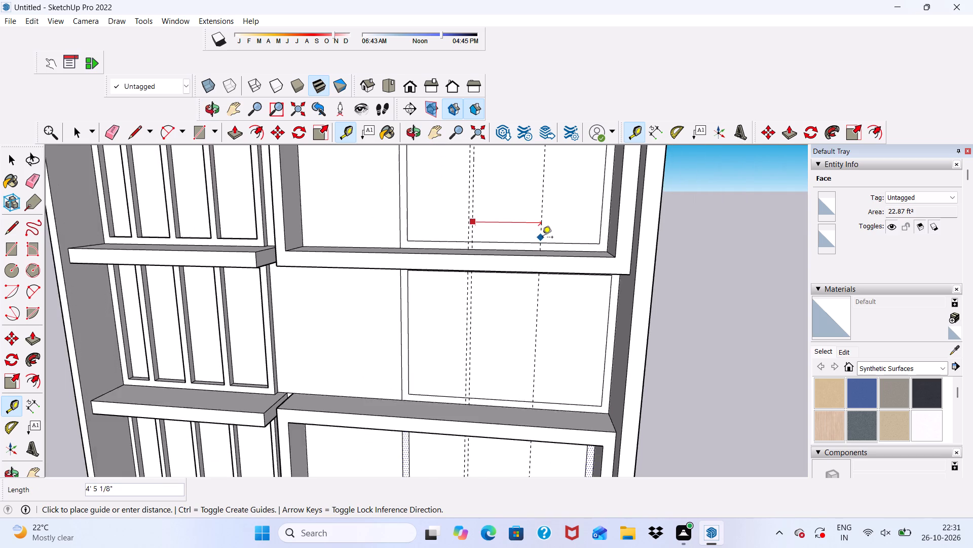
scroll(542, 238, down, 2)
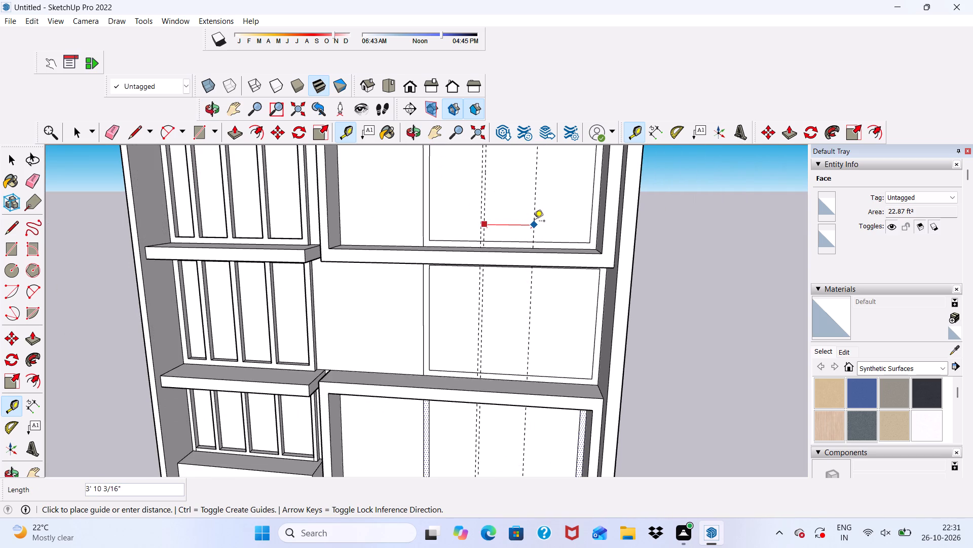
click(534, 222)
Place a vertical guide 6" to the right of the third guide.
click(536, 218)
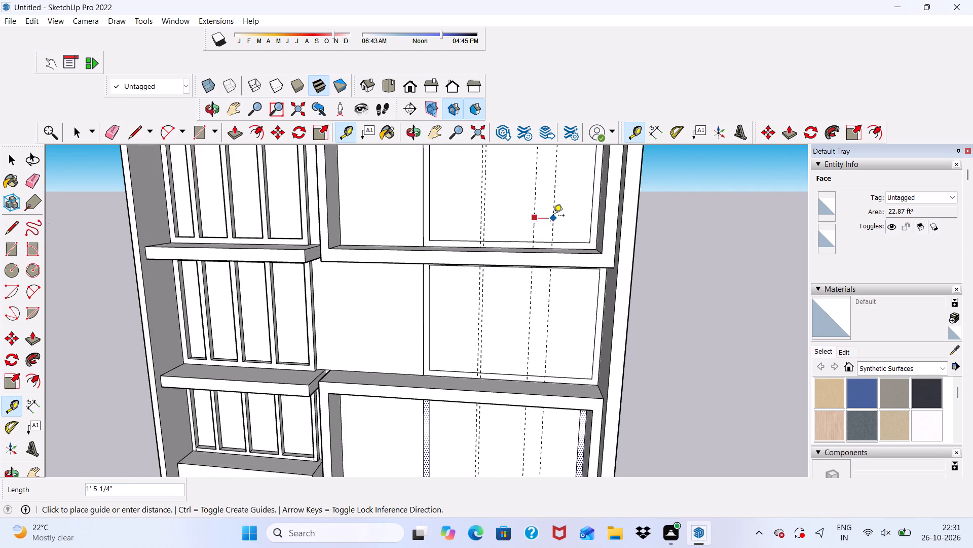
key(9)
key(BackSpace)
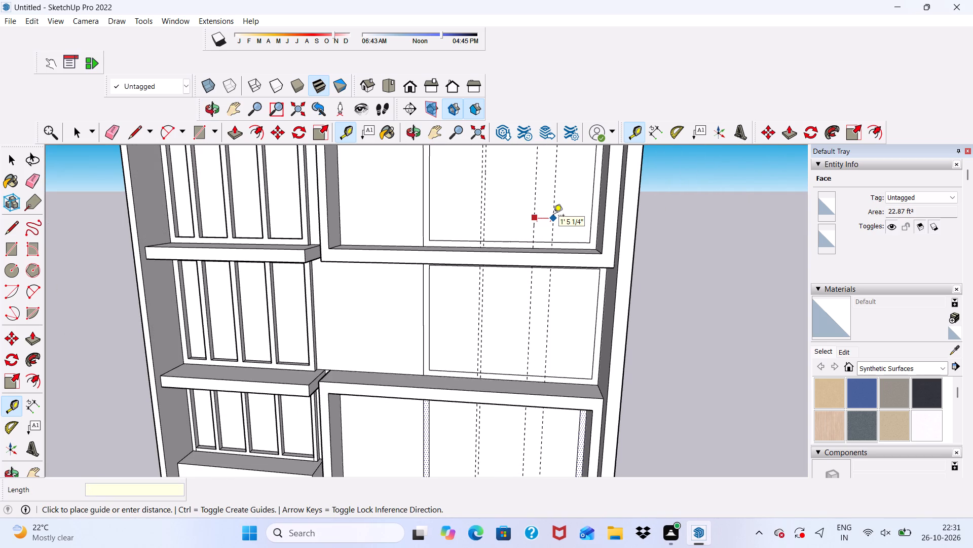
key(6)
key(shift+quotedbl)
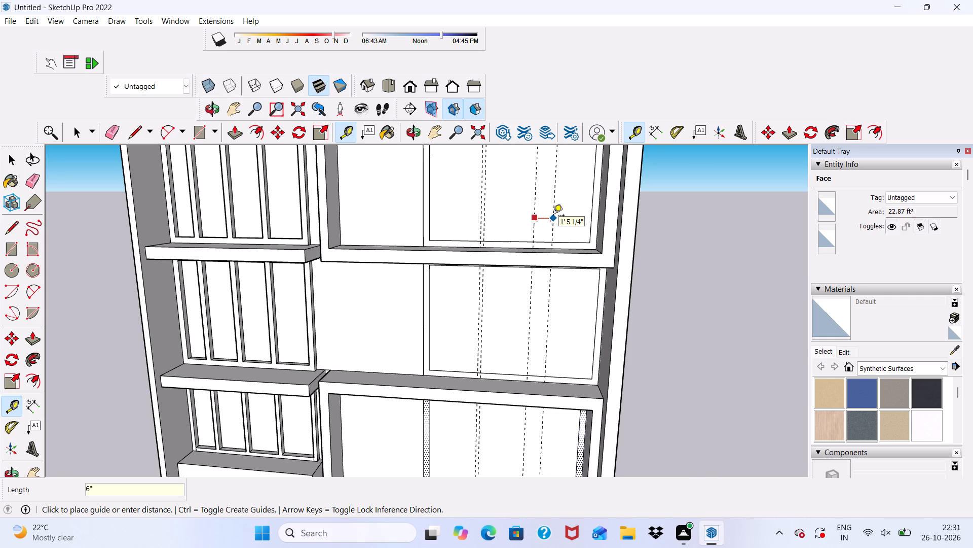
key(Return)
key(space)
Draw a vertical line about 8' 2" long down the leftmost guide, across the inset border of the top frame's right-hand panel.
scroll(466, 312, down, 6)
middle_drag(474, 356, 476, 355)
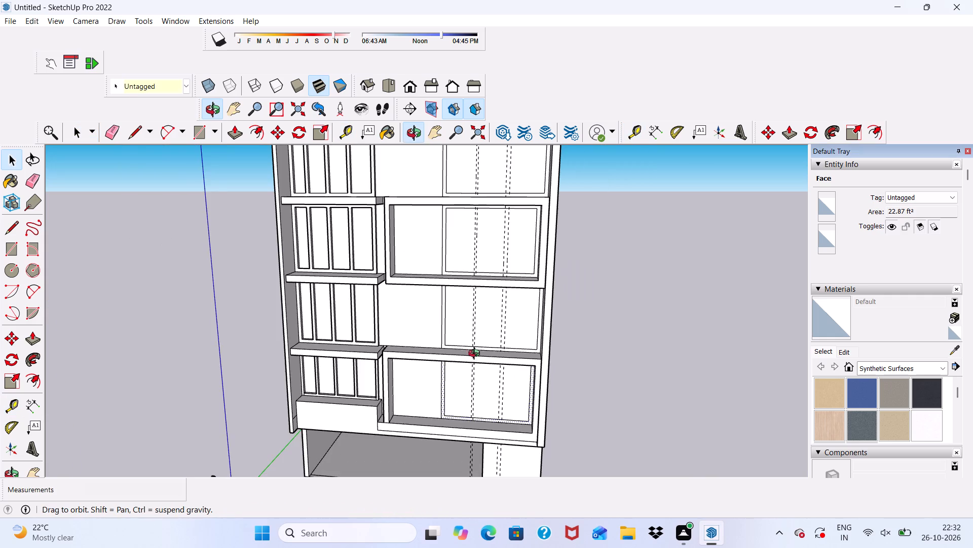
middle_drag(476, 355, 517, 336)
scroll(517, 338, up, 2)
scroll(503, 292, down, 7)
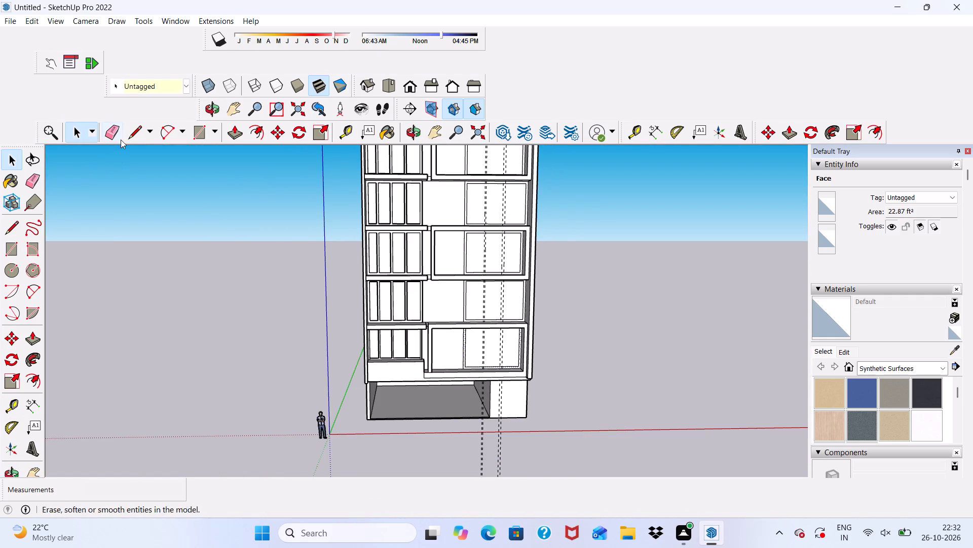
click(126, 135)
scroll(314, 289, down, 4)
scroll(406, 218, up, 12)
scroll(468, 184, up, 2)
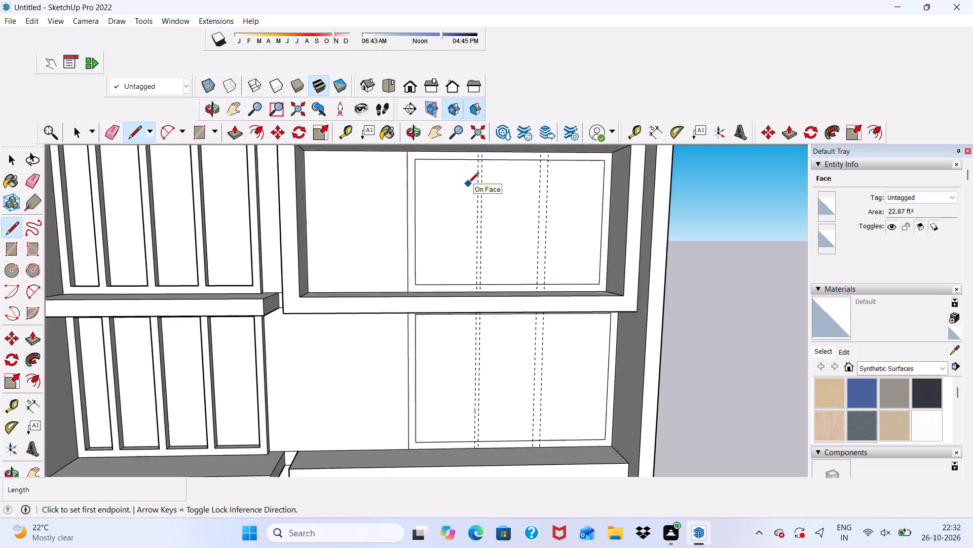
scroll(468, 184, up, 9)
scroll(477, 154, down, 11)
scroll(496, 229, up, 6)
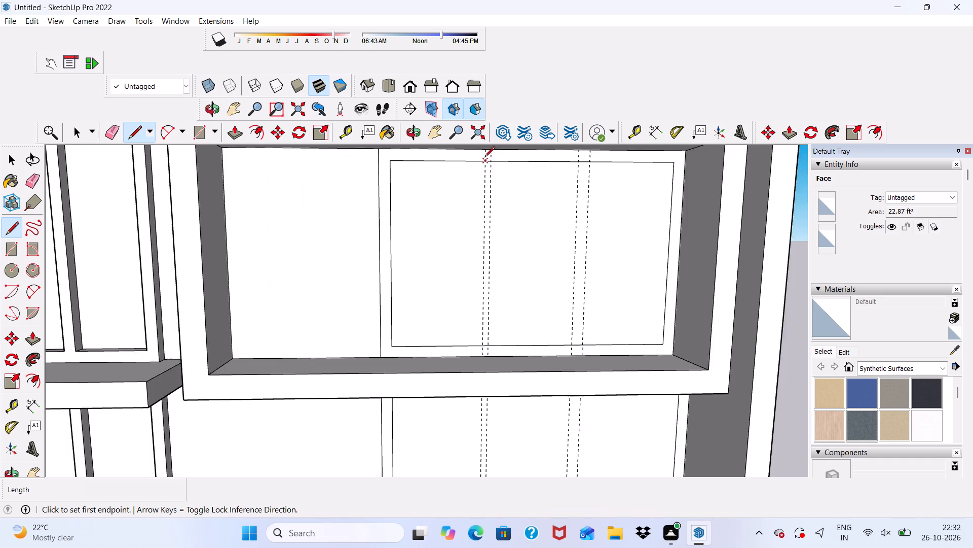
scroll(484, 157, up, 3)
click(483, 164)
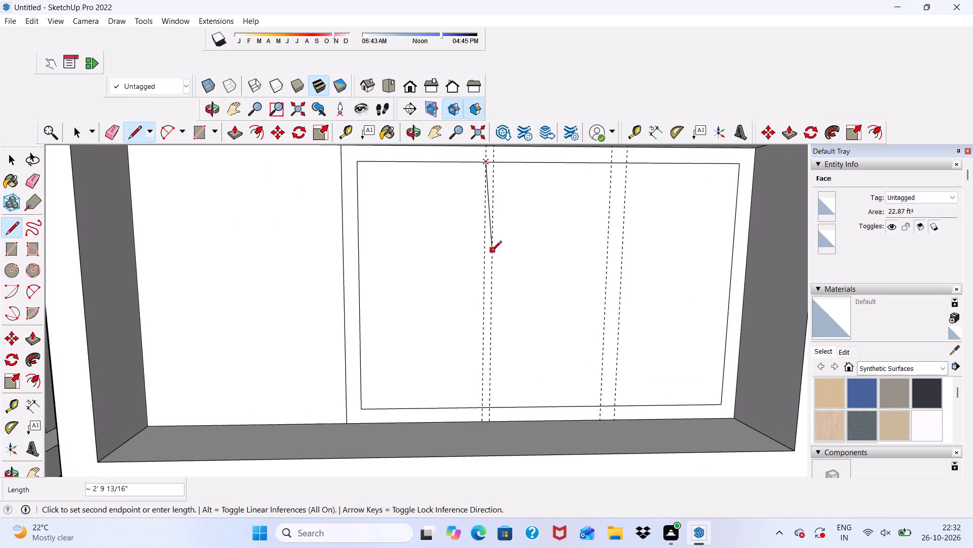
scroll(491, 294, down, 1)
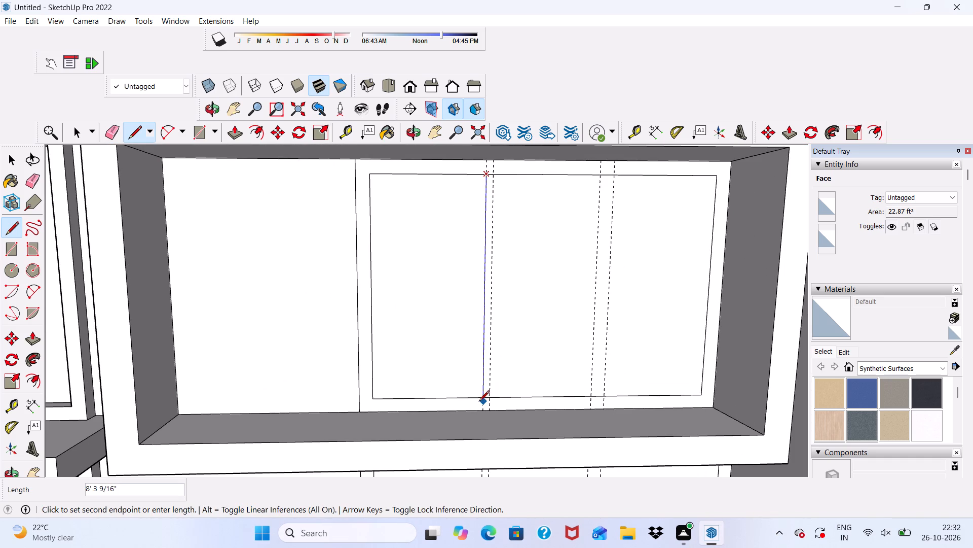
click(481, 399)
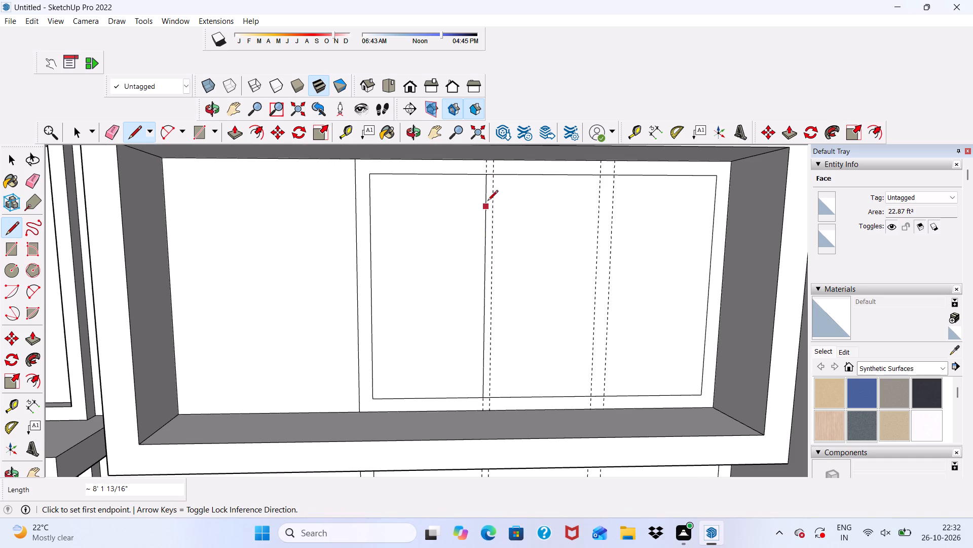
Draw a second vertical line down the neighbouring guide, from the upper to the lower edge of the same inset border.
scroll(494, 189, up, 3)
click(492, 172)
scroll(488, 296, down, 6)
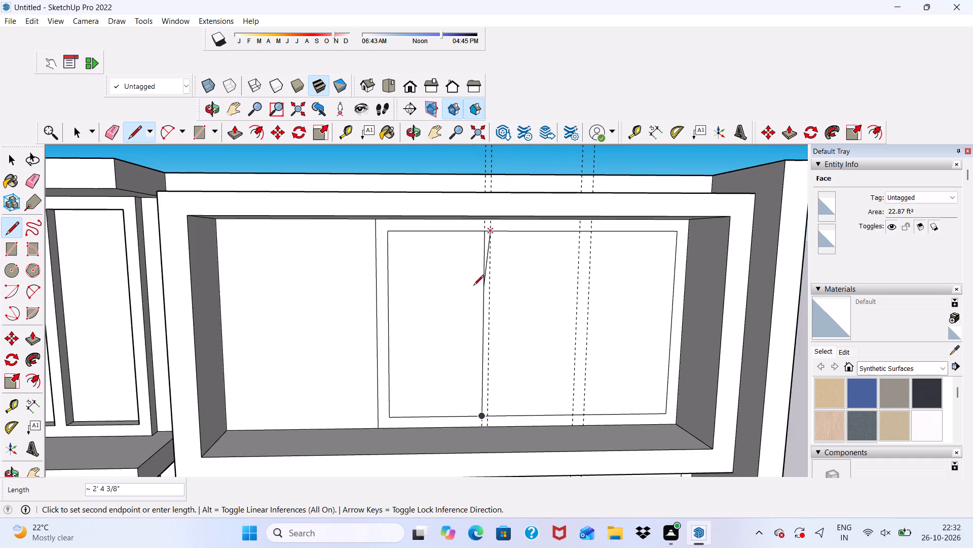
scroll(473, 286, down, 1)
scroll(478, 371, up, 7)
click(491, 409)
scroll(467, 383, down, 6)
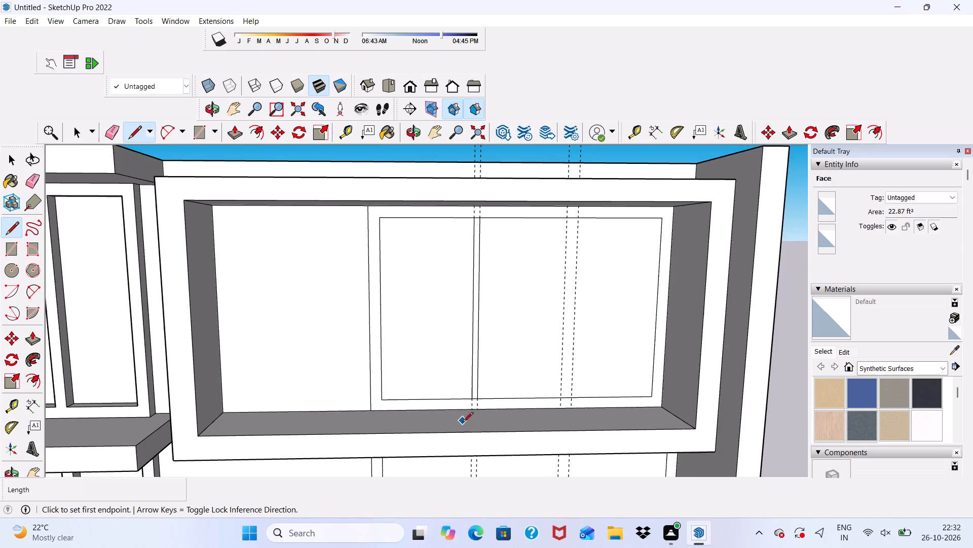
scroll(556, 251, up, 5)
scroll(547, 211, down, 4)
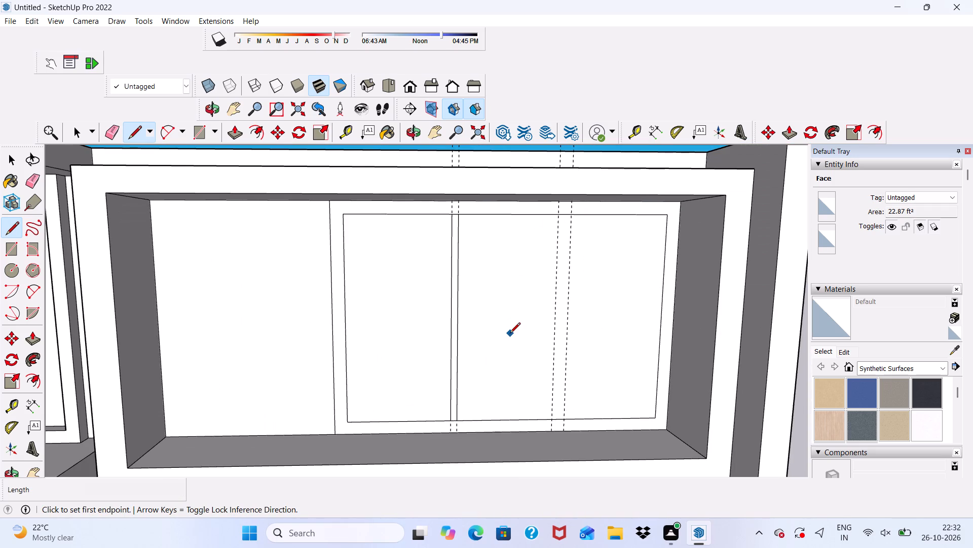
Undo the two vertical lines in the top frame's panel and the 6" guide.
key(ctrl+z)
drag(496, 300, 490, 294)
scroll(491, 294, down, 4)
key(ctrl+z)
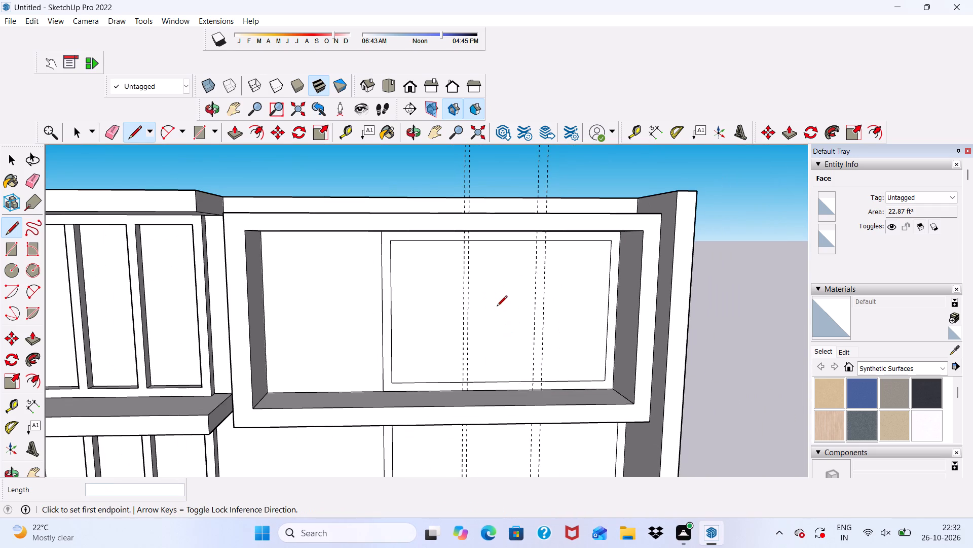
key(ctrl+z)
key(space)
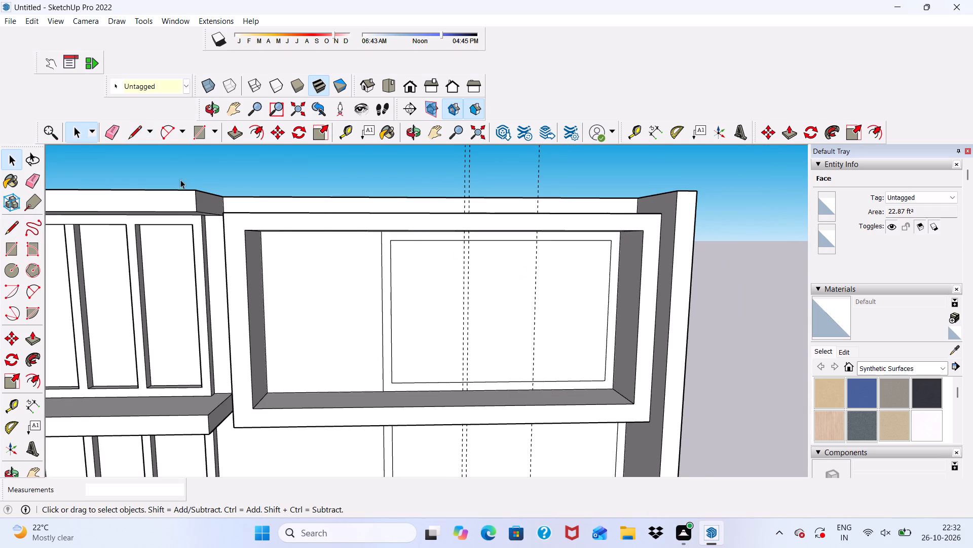
Place a vertical guide 3" to the right of the third guide.
click(340, 127)
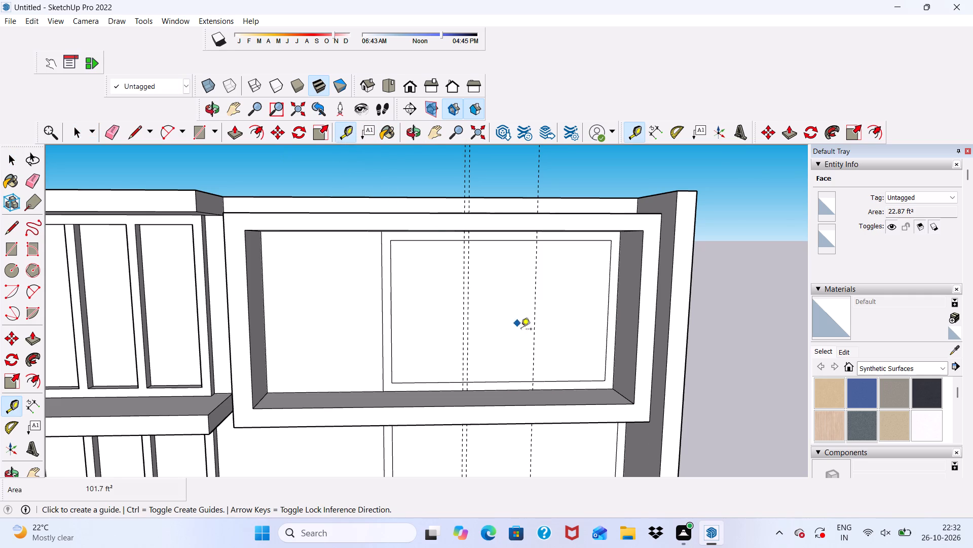
scroll(549, 356, up, 4)
click(529, 297)
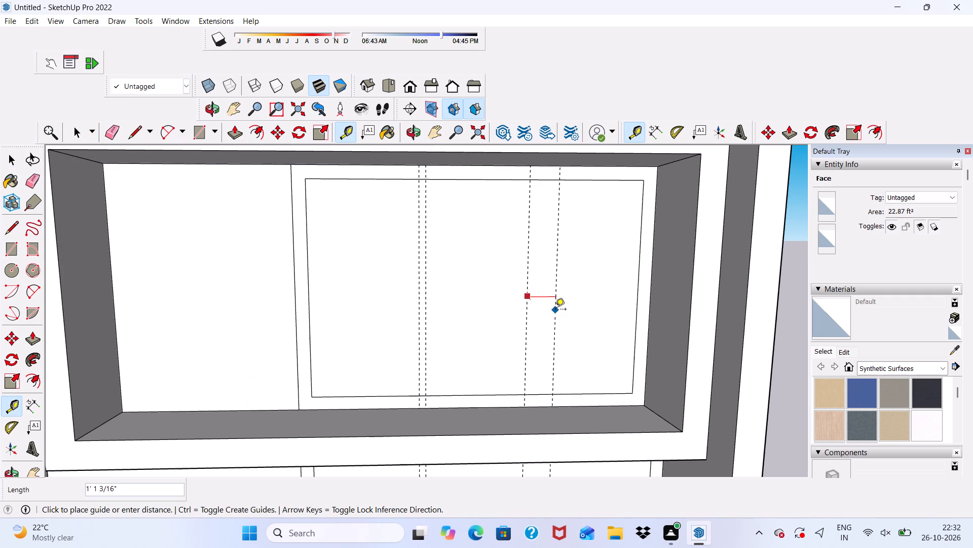
key(3)
key(shift+quotedbl)
key(Return)
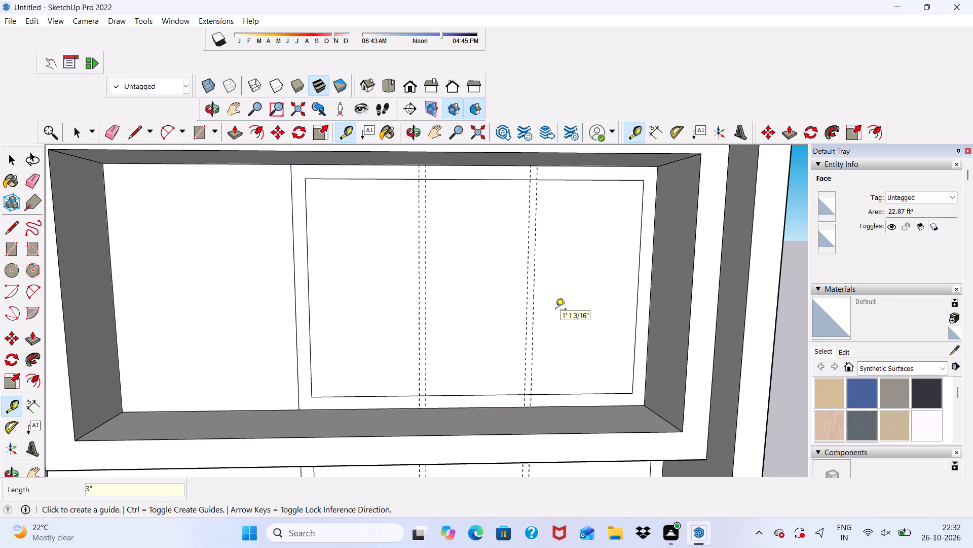
key(space)
scroll(536, 278, down, 5)
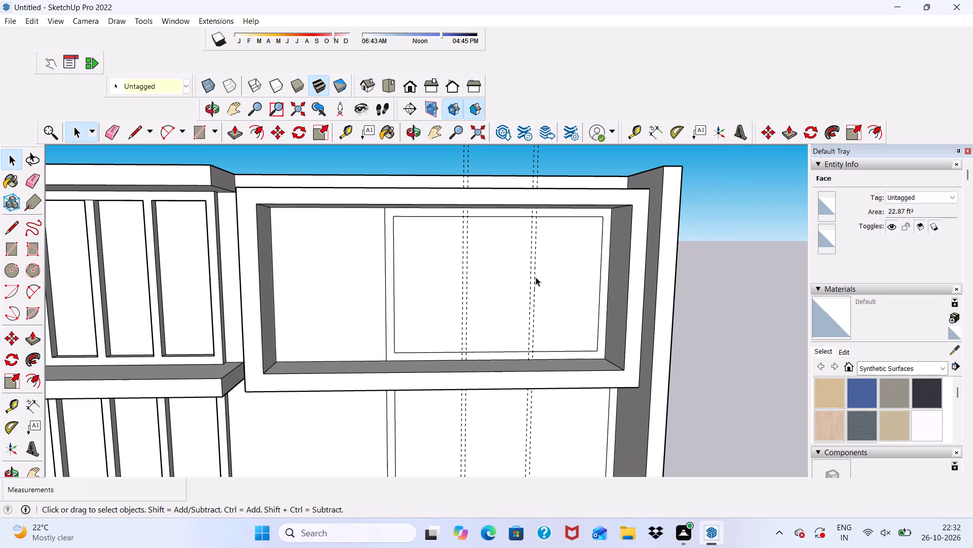
key(space)
click(702, 300)
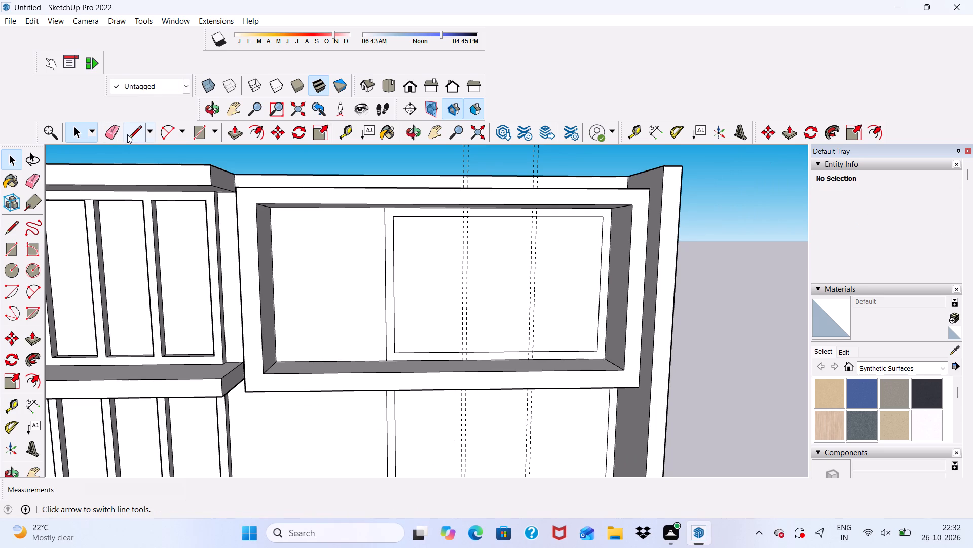
Draw a vertical line about 8' 2" long down the leftmost guide, across the inset border of the top frame's right-hand panel.
click(127, 134)
scroll(341, 258, down, 2)
middle_drag(393, 290, 390, 222)
scroll(427, 232, up, 8)
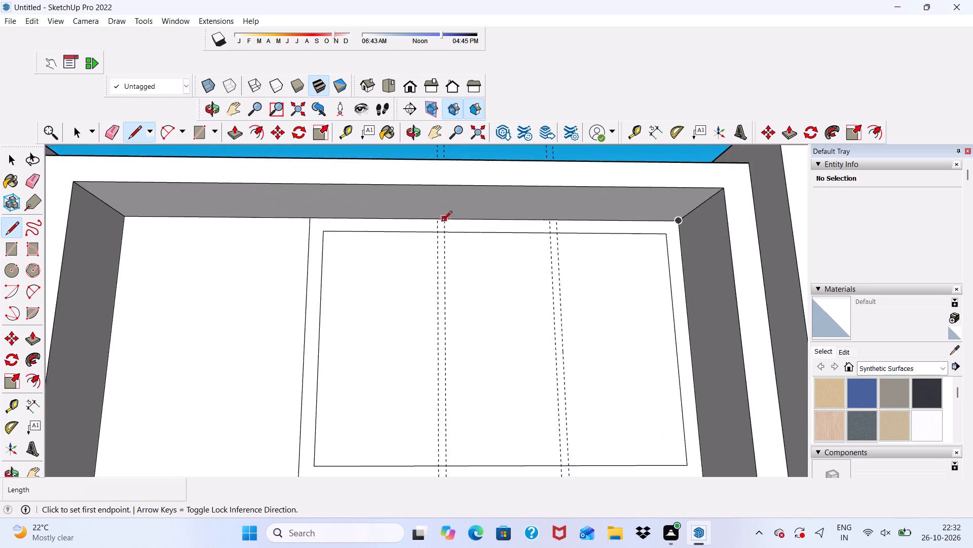
scroll(441, 222, up, 6)
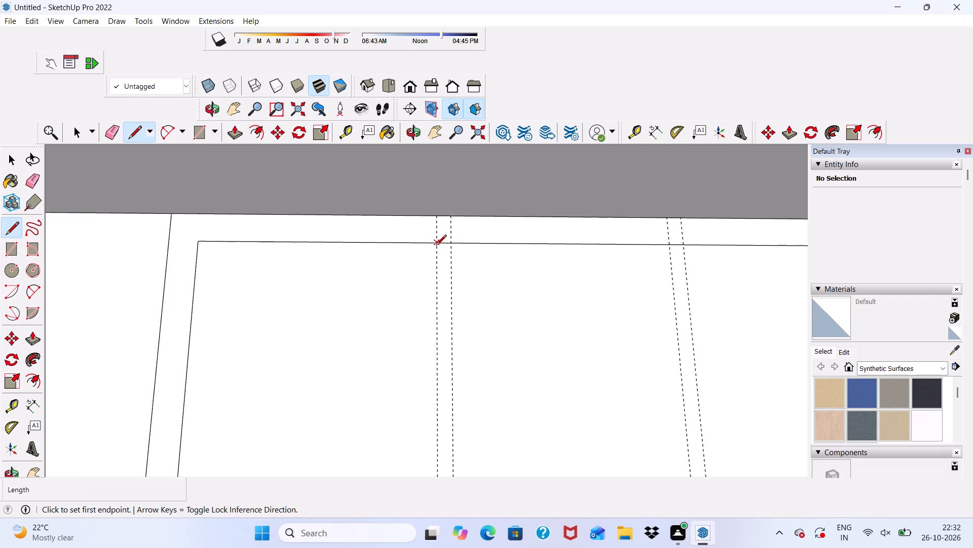
click(435, 246)
scroll(432, 199, down, 15)
scroll(437, 405, up, 4)
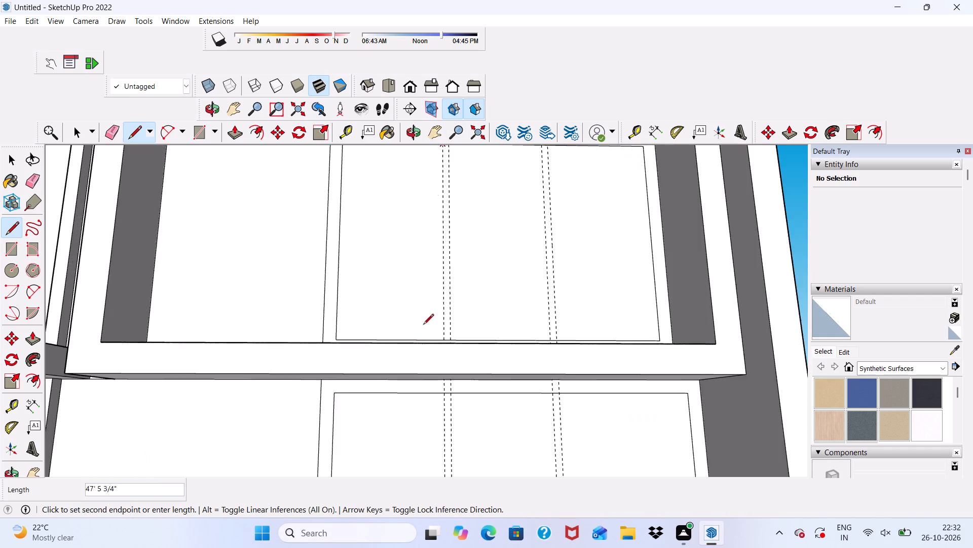
middle_drag(426, 324, 456, 433)
scroll(436, 339, down, 1)
scroll(434, 360, up, 5)
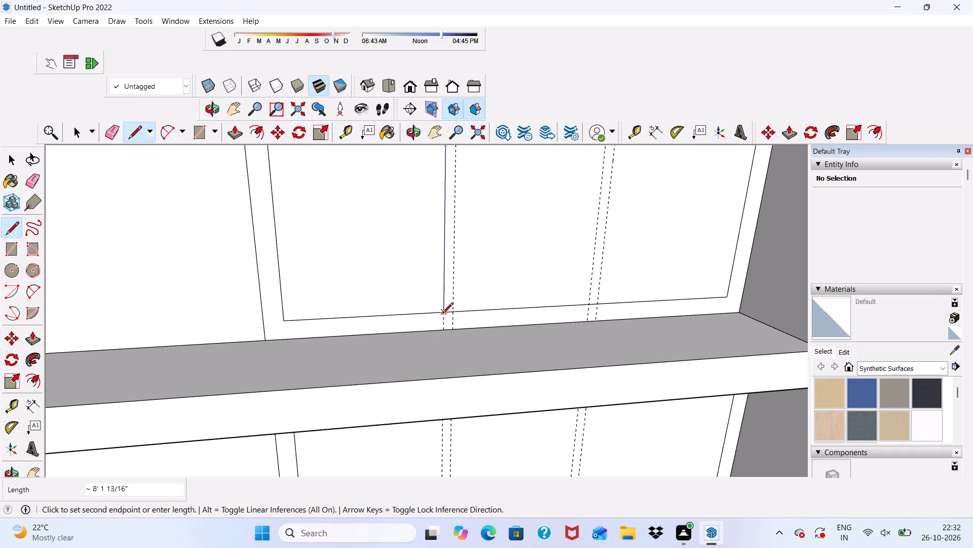
click(442, 314)
Draw a vertical line along the second guide, from the lower to the upper edge of the top panel's inset border.
scroll(457, 313, up, 4)
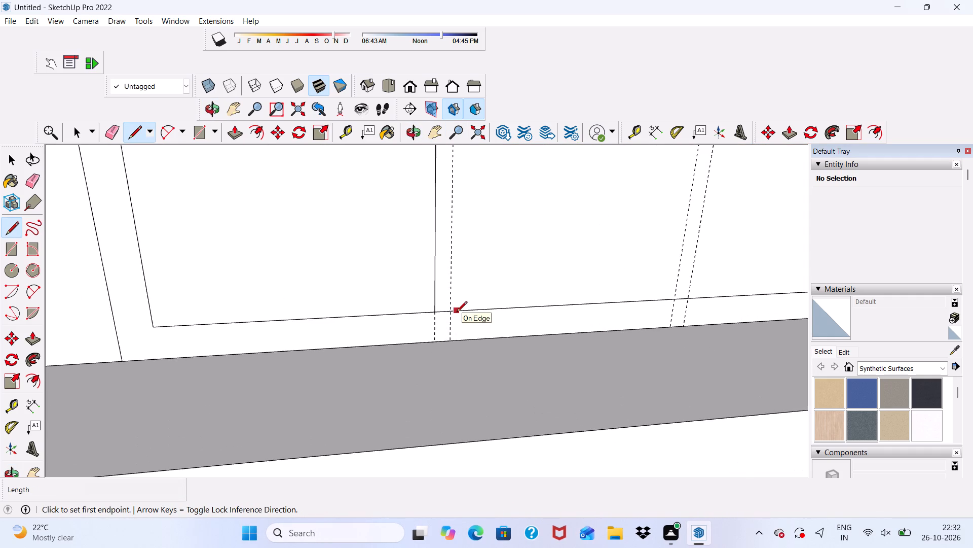
scroll(457, 313, up, 6)
click(449, 311)
scroll(441, 333, down, 5)
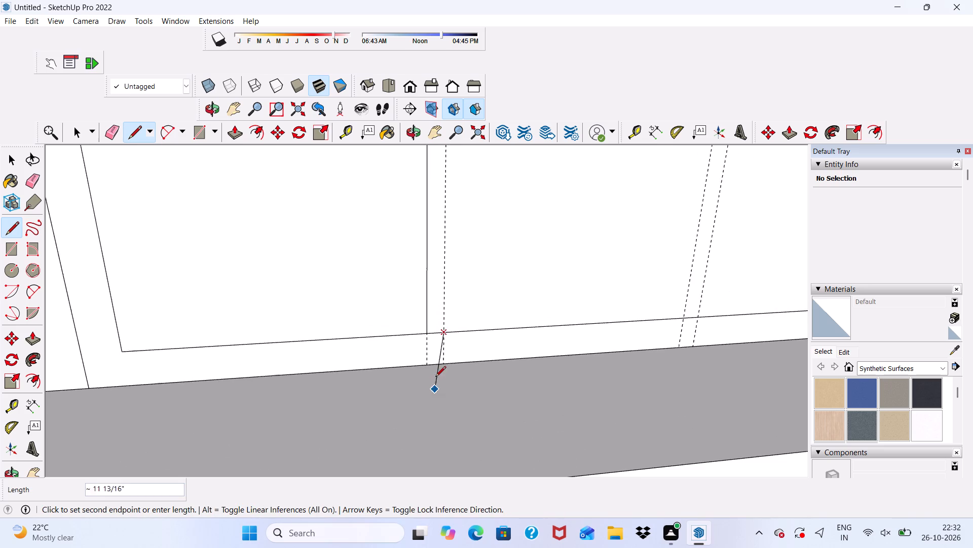
scroll(435, 355, down, 19)
scroll(444, 298, up, 6)
middle_drag(447, 252, 431, 135)
scroll(437, 212, up, 4)
middle_drag(454, 268, 367, 342)
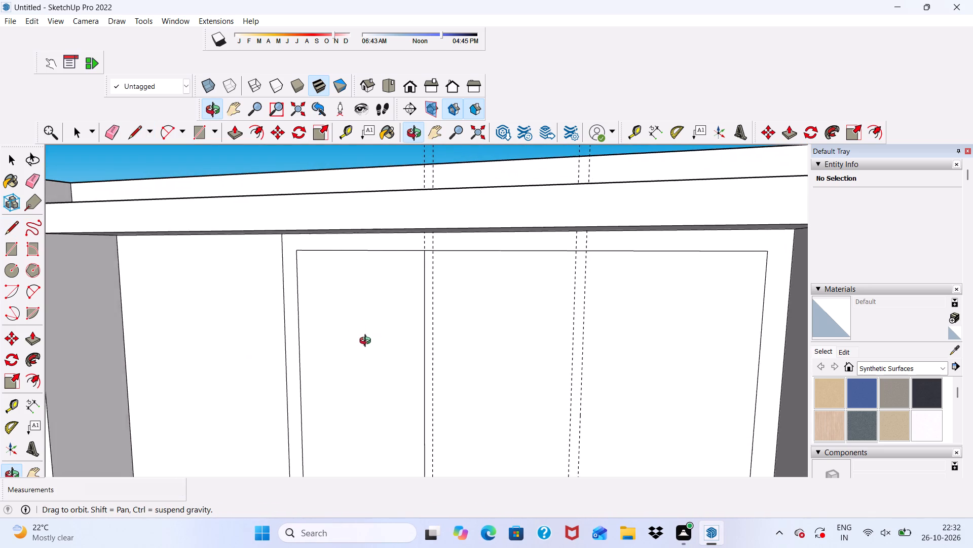
middle_drag(367, 342, 359, 330)
scroll(407, 254, up, 5)
click(447, 246)
Draw vertical lines about 8' 2" long along the third and fourth guides, between the upper and lower edges of the same inset border.
scroll(443, 249, down, 6)
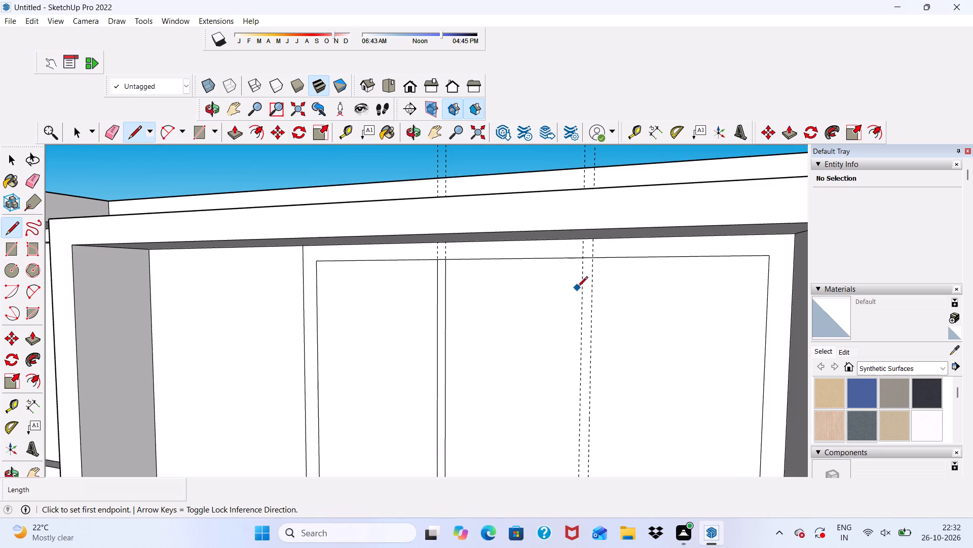
click(582, 260)
scroll(568, 284, down, 11)
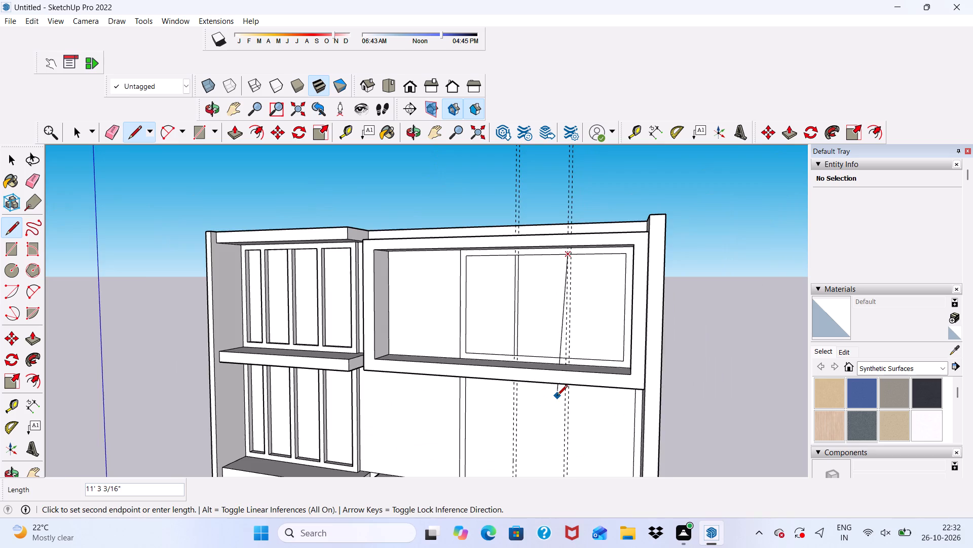
scroll(557, 396, up, 5)
scroll(567, 335, up, 8)
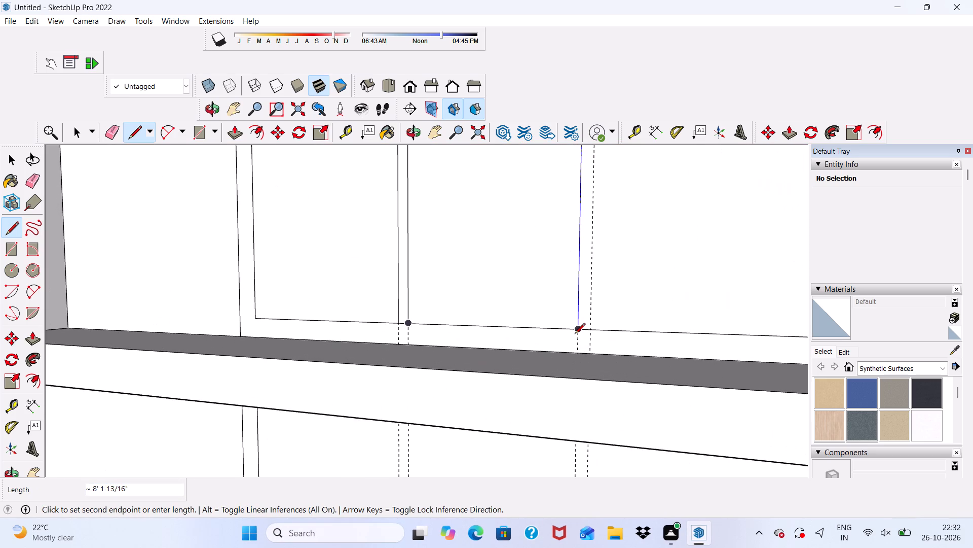
click(575, 334)
click(588, 332)
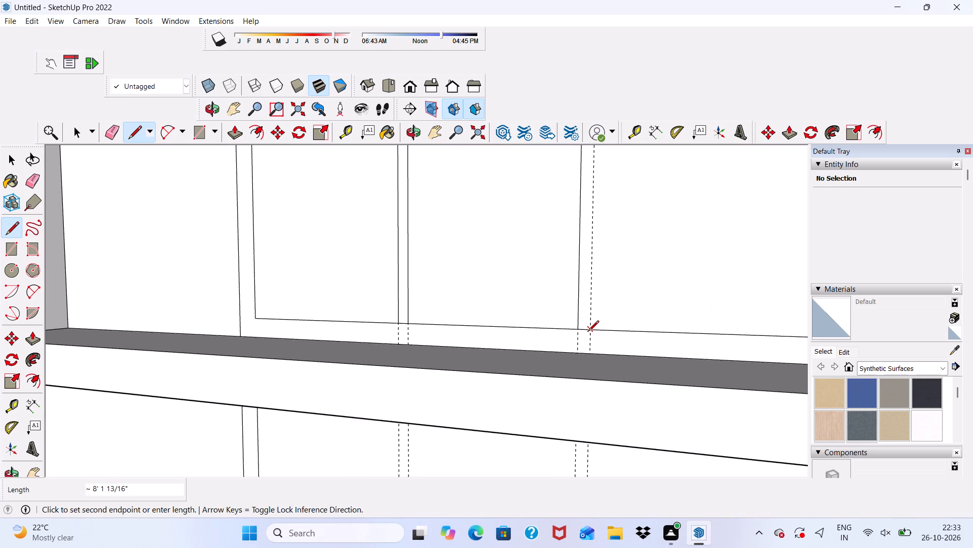
scroll(592, 389, down, 13)
scroll(595, 235, up, 8)
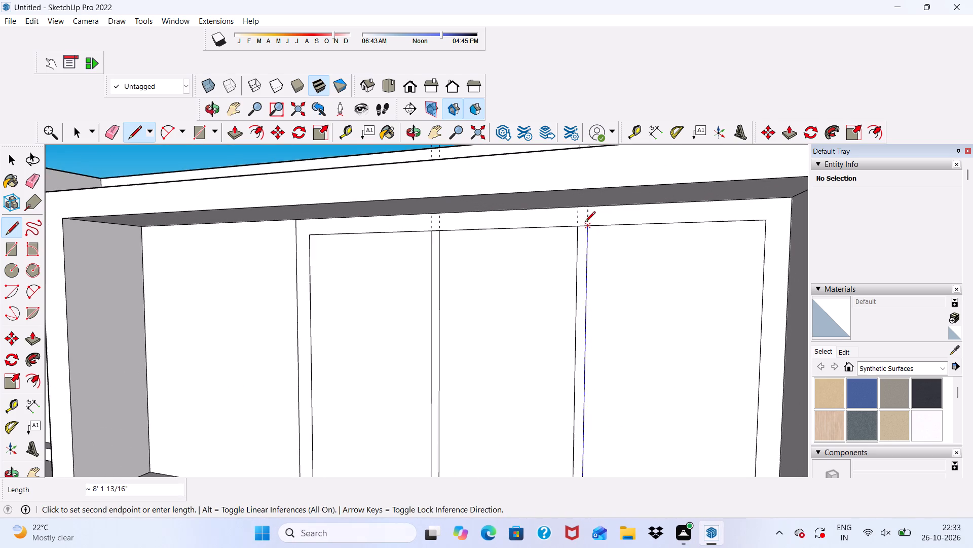
scroll(585, 223, up, 4)
click(586, 231)
Draw a 9' vertical line down the third guide, across the inset border of the right-hand panel directly below the top frame.
scroll(586, 230, down, 19)
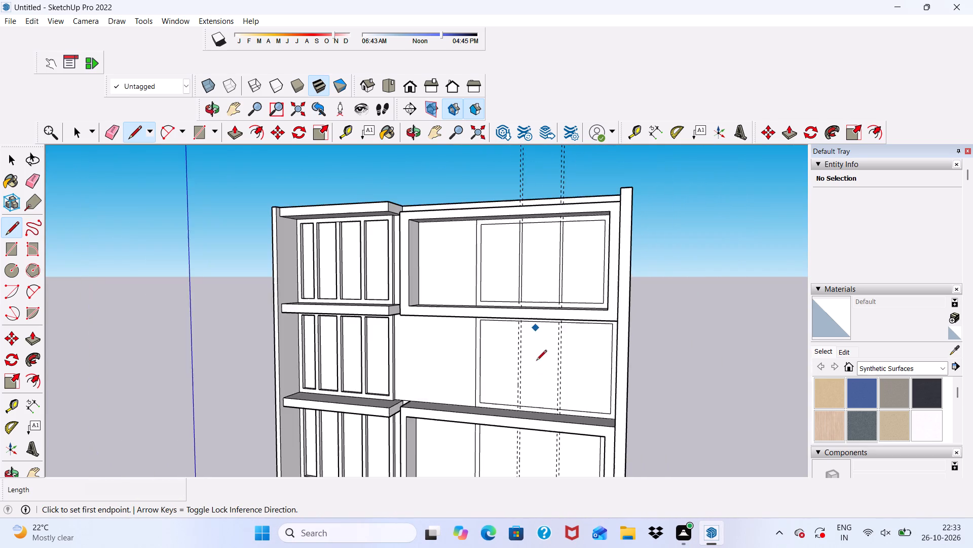
scroll(536, 361, down, 1)
middle_drag(538, 368, 586, 275)
scroll(588, 335, up, 20)
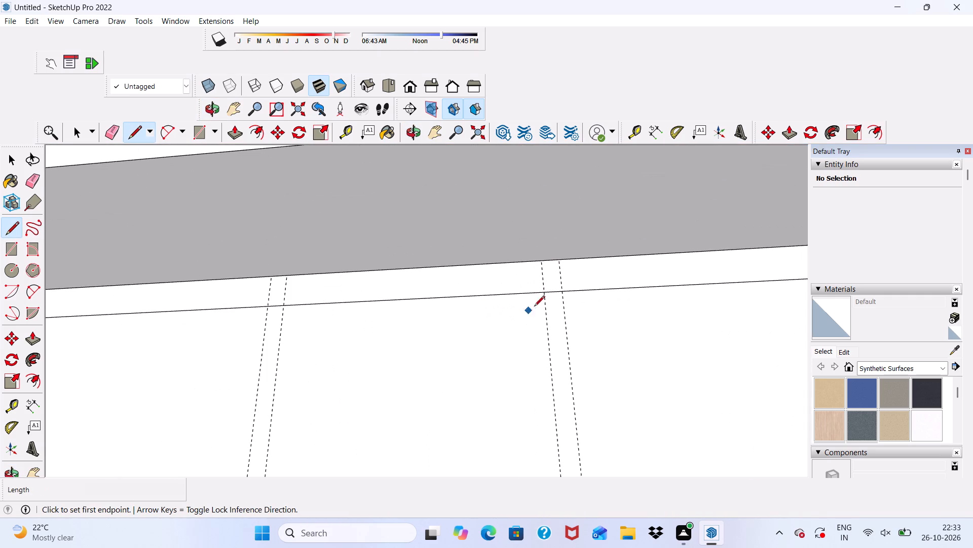
scroll(544, 294, up, 2)
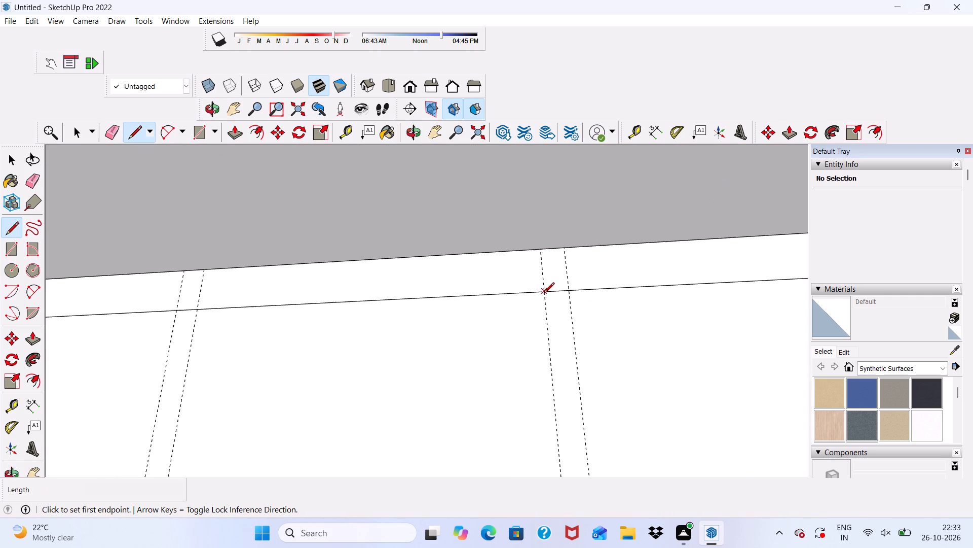
scroll(544, 294, up, 3)
click(544, 289)
scroll(536, 244, down, 4)
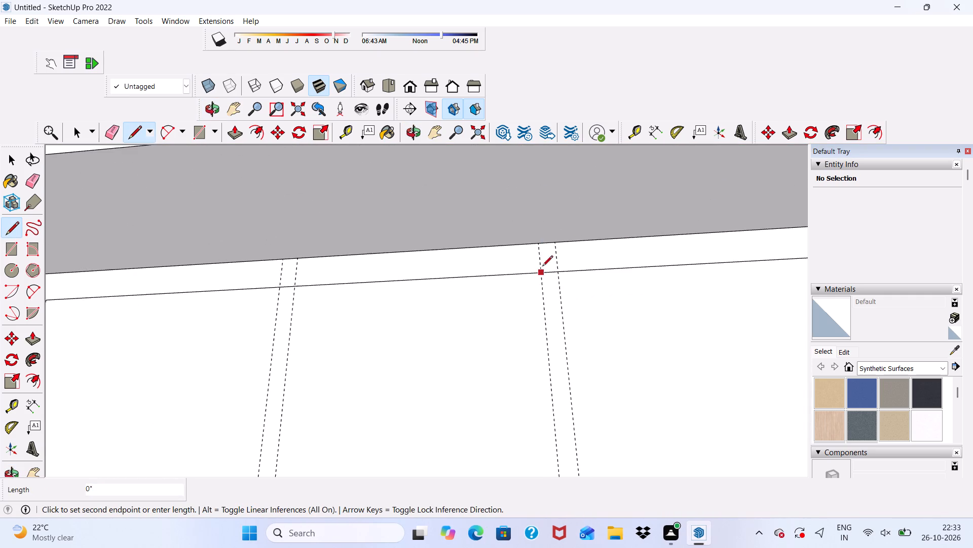
scroll(542, 267, down, 18)
scroll(532, 386, up, 3)
scroll(532, 386, down, 3)
middle_drag(539, 396, 560, 533)
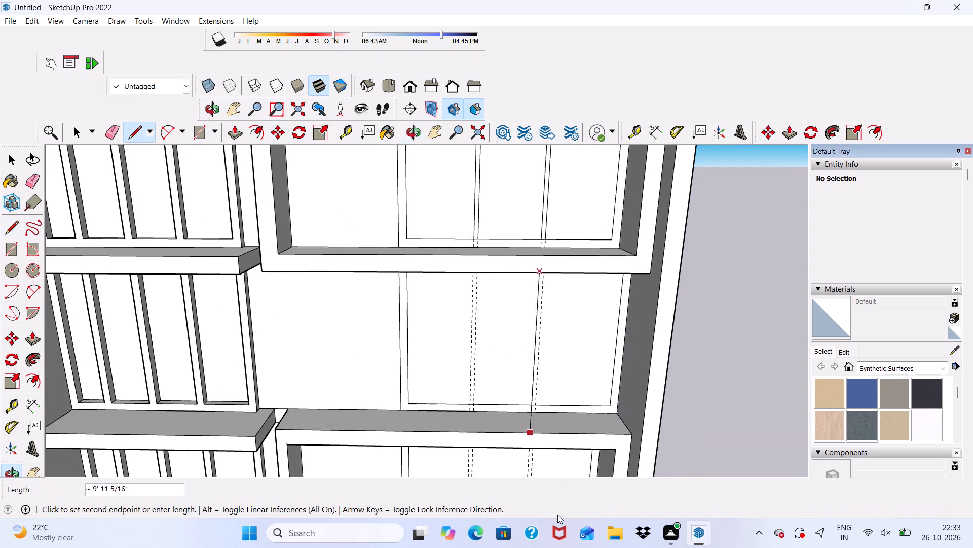
scroll(550, 444, up, 5)
scroll(501, 410, up, 3)
scroll(533, 372, up, 9)
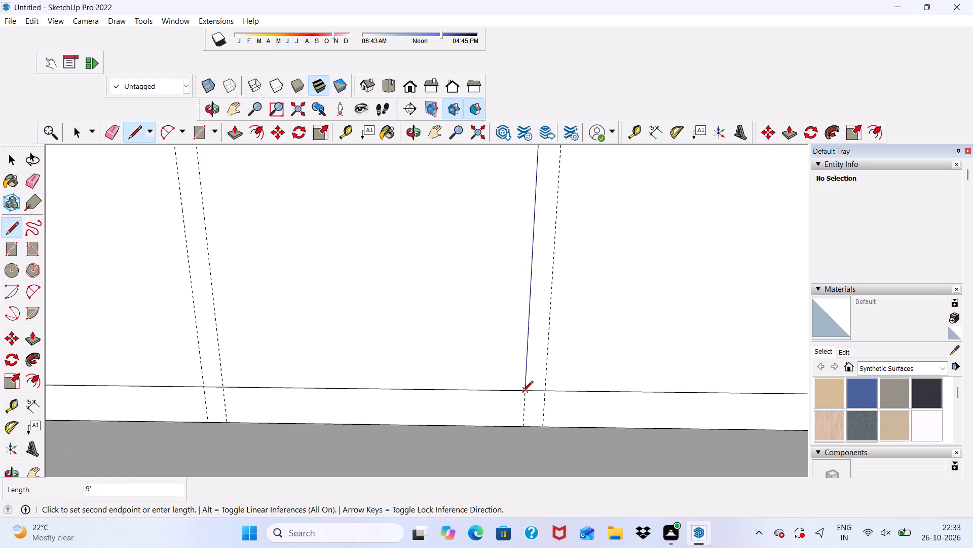
click(522, 392)
Draw a vertical line up the fourth guide, from the lower to the upper edge of this second panel's inset border.
scroll(526, 407, down, 3)
scroll(545, 398, up, 4)
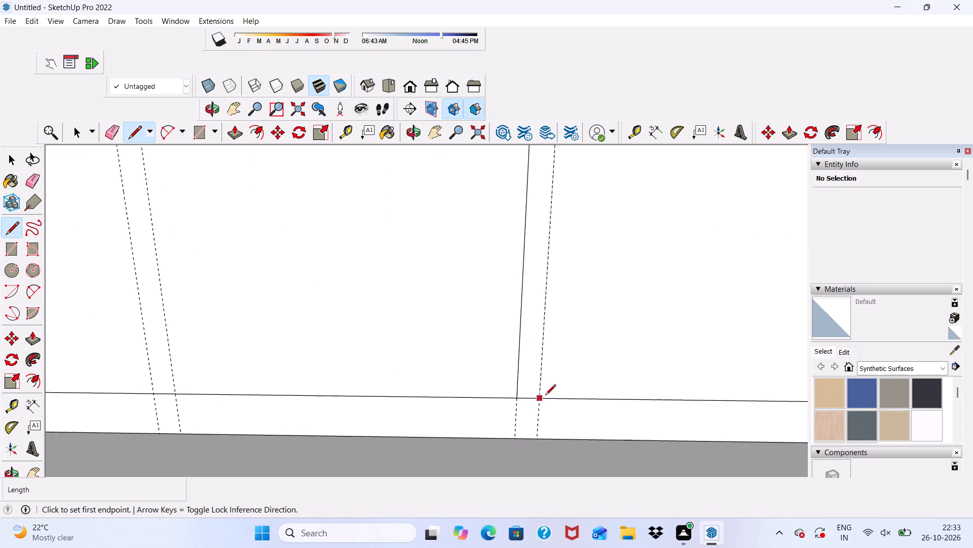
scroll(542, 401, up, 5)
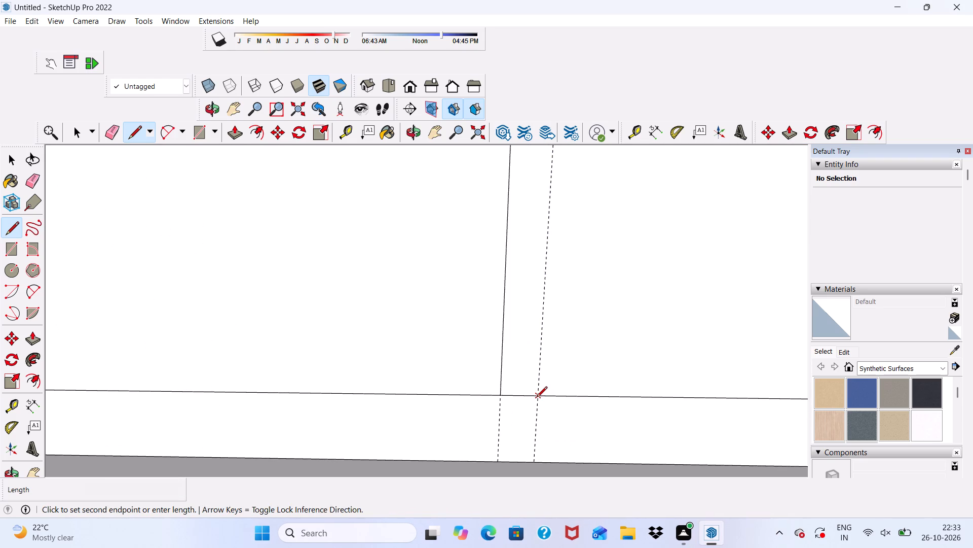
click(537, 398)
scroll(537, 436, down, 20)
scroll(537, 436, down, 10)
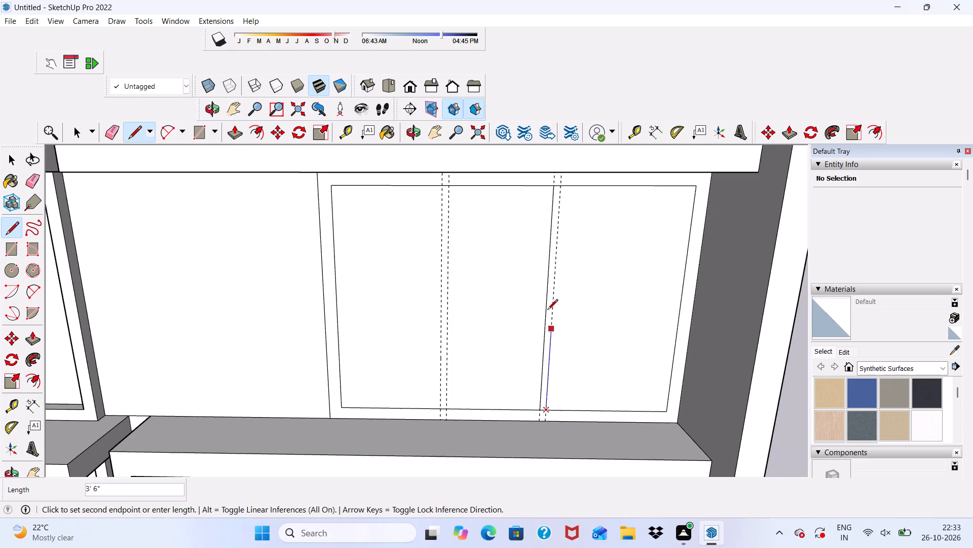
scroll(556, 198, up, 4)
click(566, 184)
Draw a 9' vertical line down the leftmost guide, across the second panel's inset border.
scroll(436, 267, down, 2)
middle_drag(394, 242, 388, 166)
scroll(394, 212, up, 2)
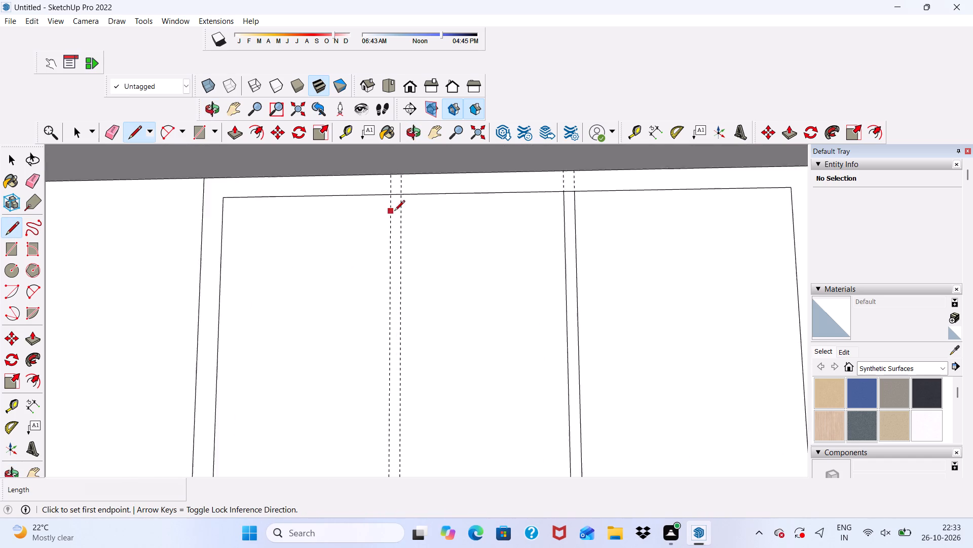
scroll(394, 212, up, 6)
click(389, 196)
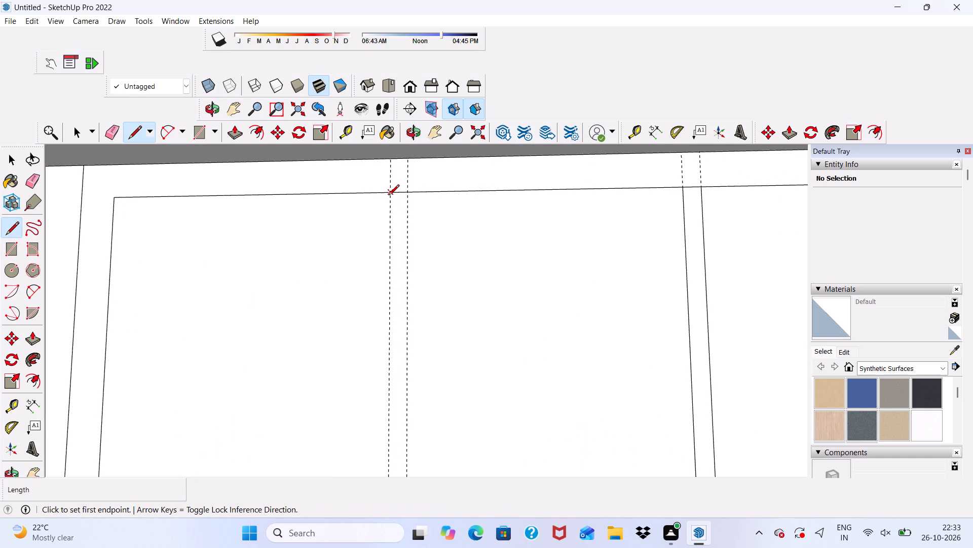
scroll(383, 228, down, 14)
scroll(396, 367, up, 9)
scroll(389, 388, down, 2)
scroll(389, 380, up, 3)
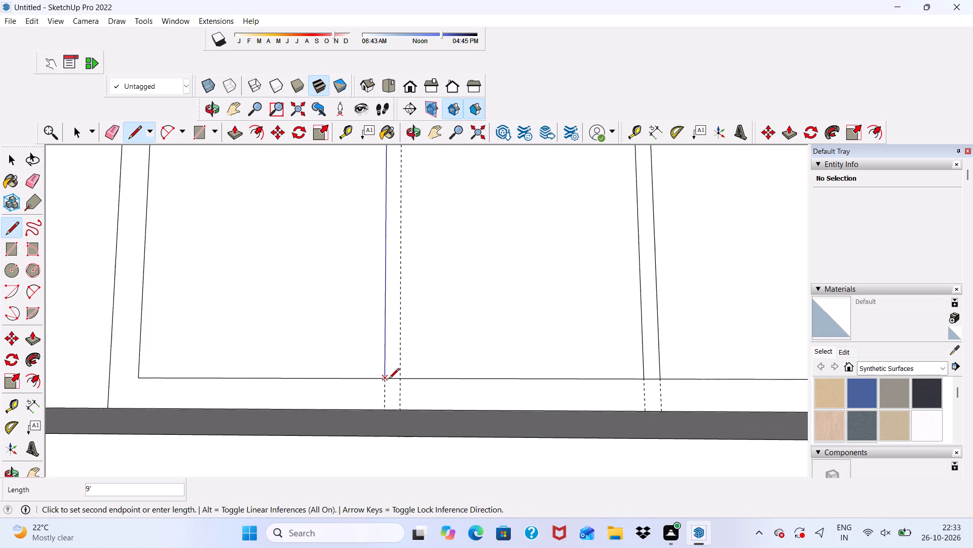
scroll(389, 380, up, 5)
click(383, 382)
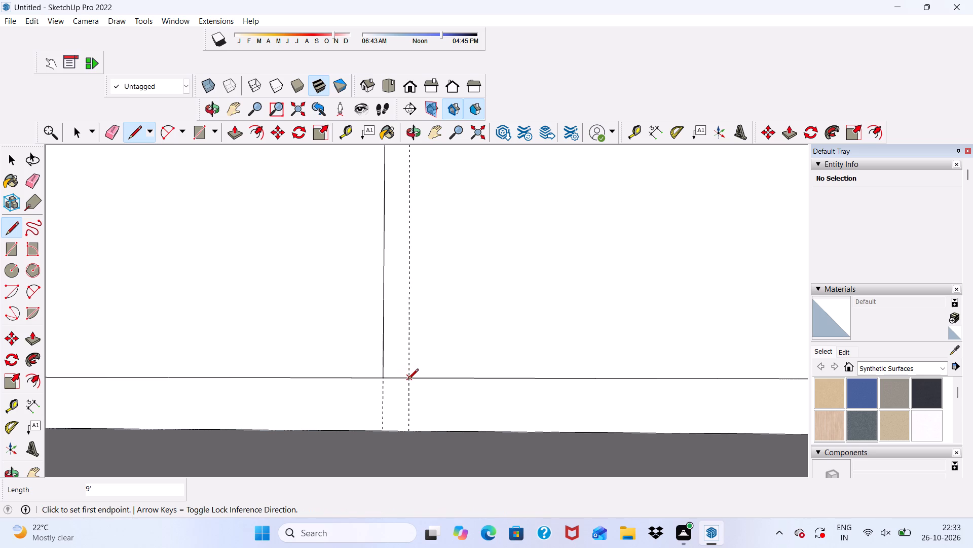
Draw a vertical line up the second guide, from the lower to the upper edge of the second panel's inset border.
click(407, 380)
scroll(407, 382, down, 8)
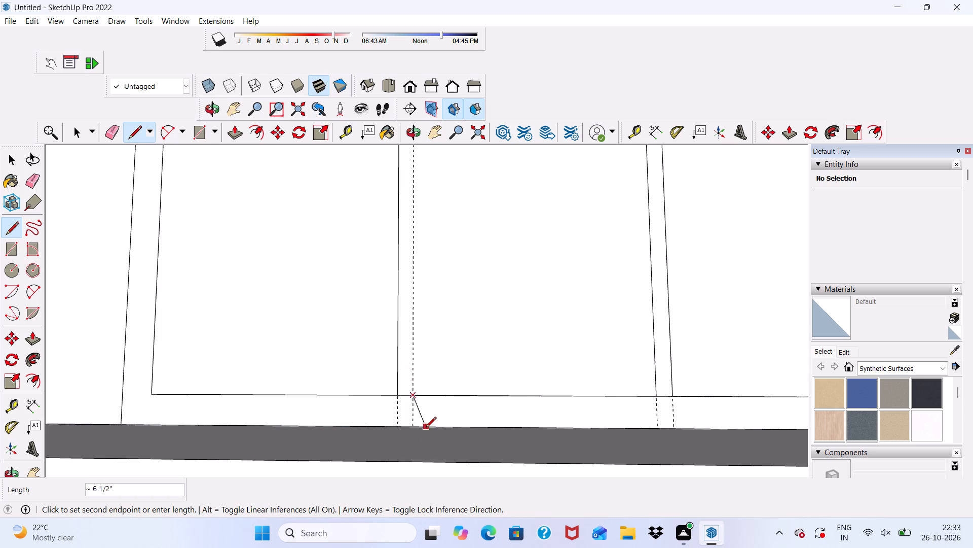
scroll(426, 428, down, 4)
scroll(410, 219, down, 12)
scroll(427, 326, up, 6)
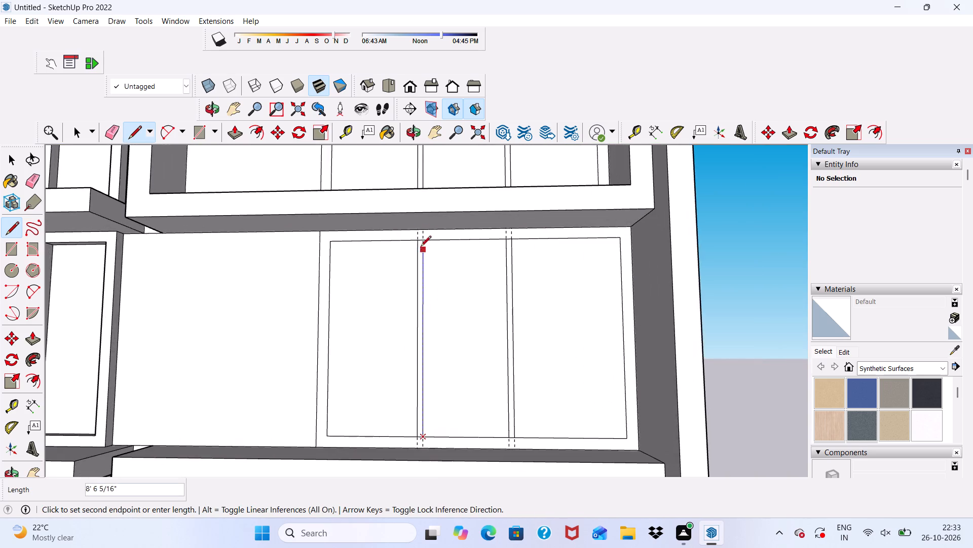
scroll(421, 246, up, 5)
click(426, 236)
Draw an 8' 11 5/8" vertical line down the leftmost guide, across the inset border of the third right-hand panel, inside the next frame below.
scroll(353, 267, down, 12)
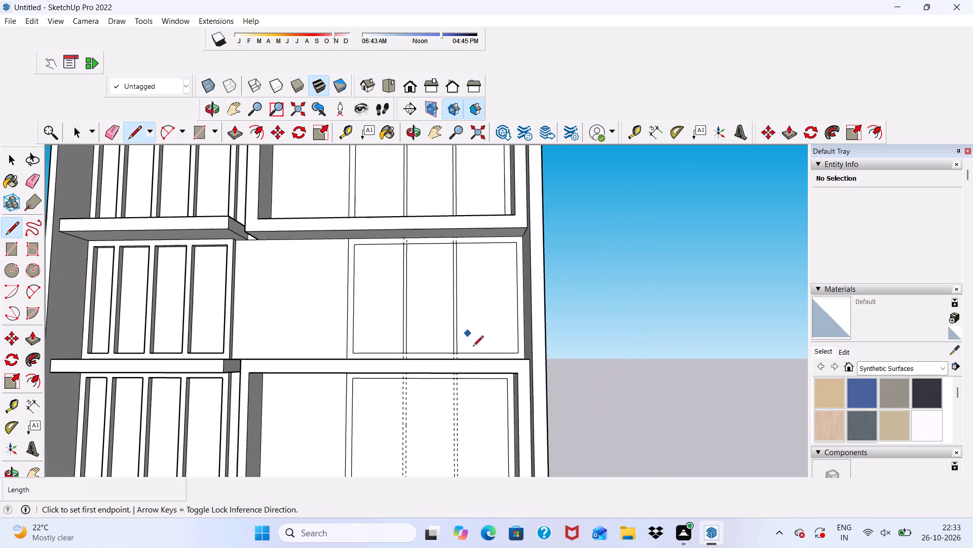
scroll(457, 436, up, 1)
middle_drag(457, 436, 451, 345)
scroll(443, 365, up, 5)
scroll(399, 286, down, 7)
scroll(388, 365, up, 6)
scroll(383, 360, down, 3)
middle_drag(374, 329, 388, 397)
scroll(380, 339, up, 12)
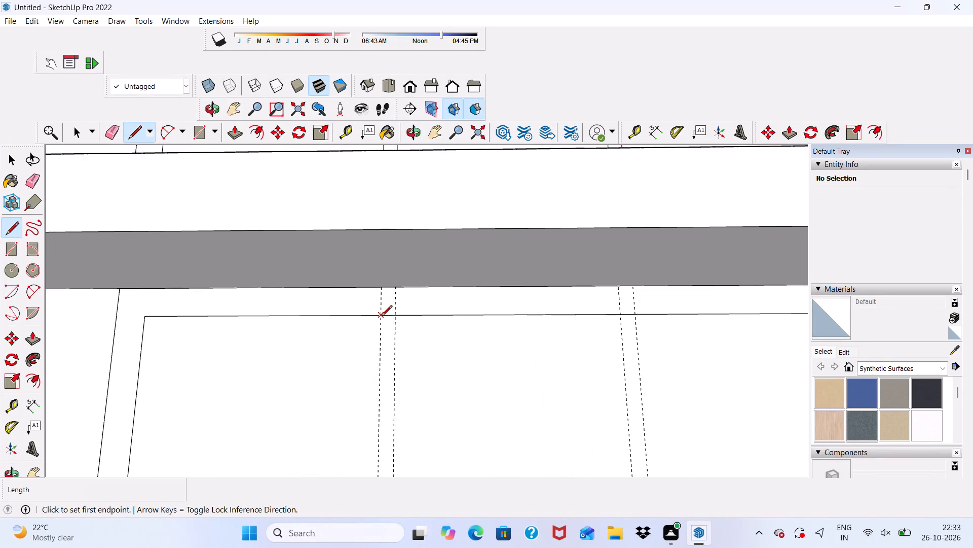
click(382, 317)
scroll(378, 342, down, 17)
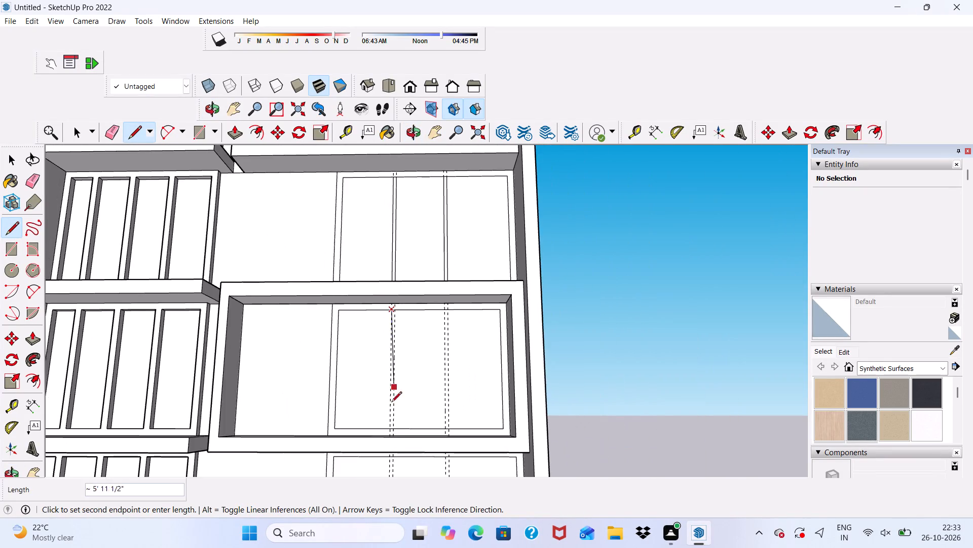
scroll(377, 436, up, 15)
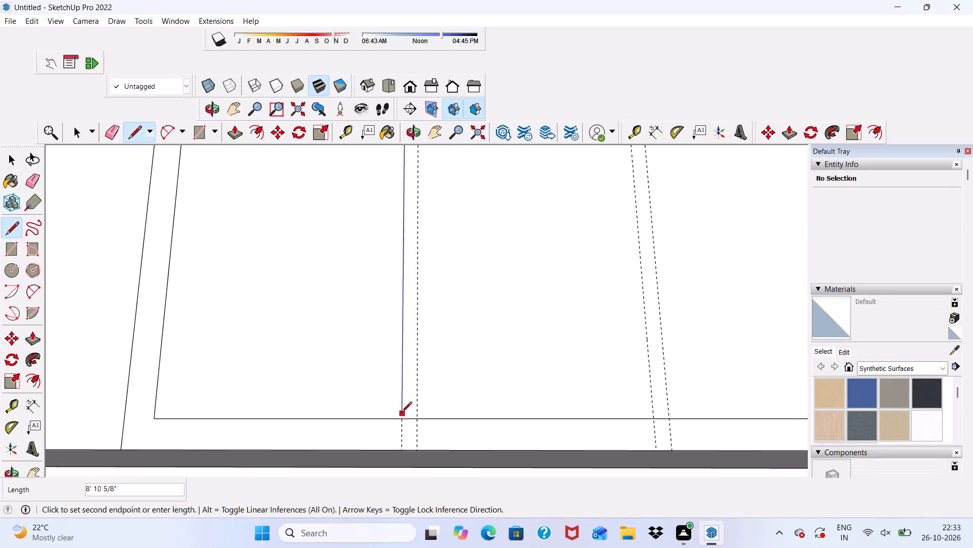
scroll(401, 413, up, 3)
click(402, 422)
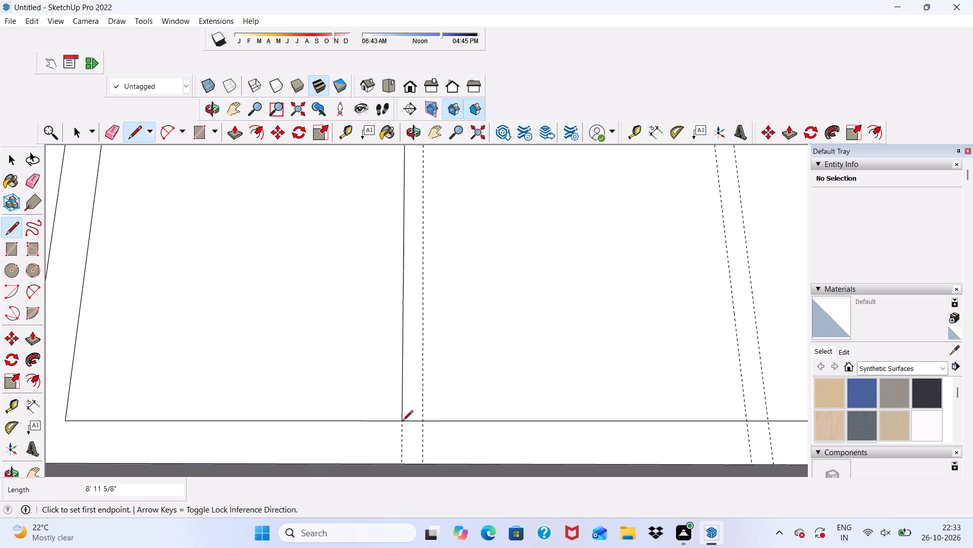
Draw a vertical line up the second guide, from the lower to the upper edge of the third panel's inset border.
click(424, 423)
scroll(424, 431, down, 7)
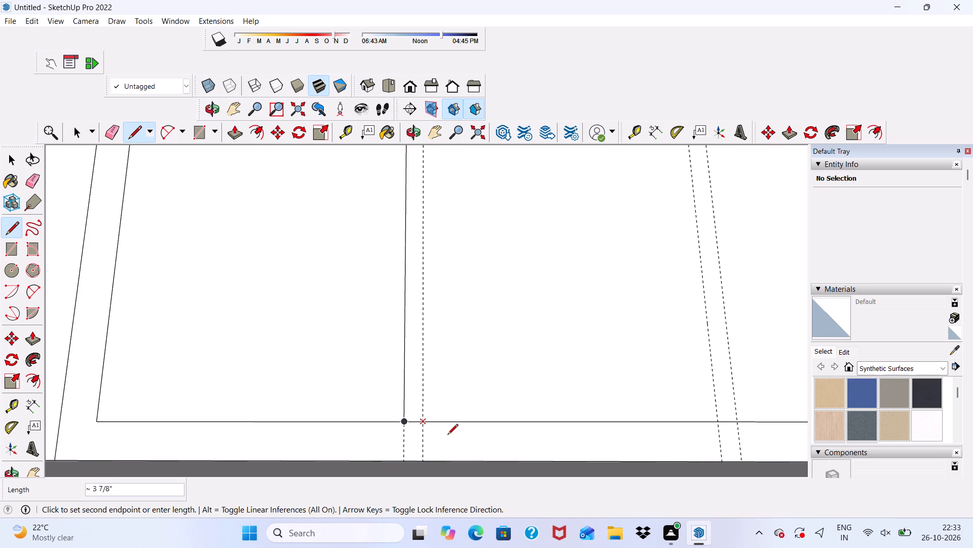
scroll(447, 435, down, 11)
scroll(439, 324, down, 10)
scroll(448, 325, up, 5)
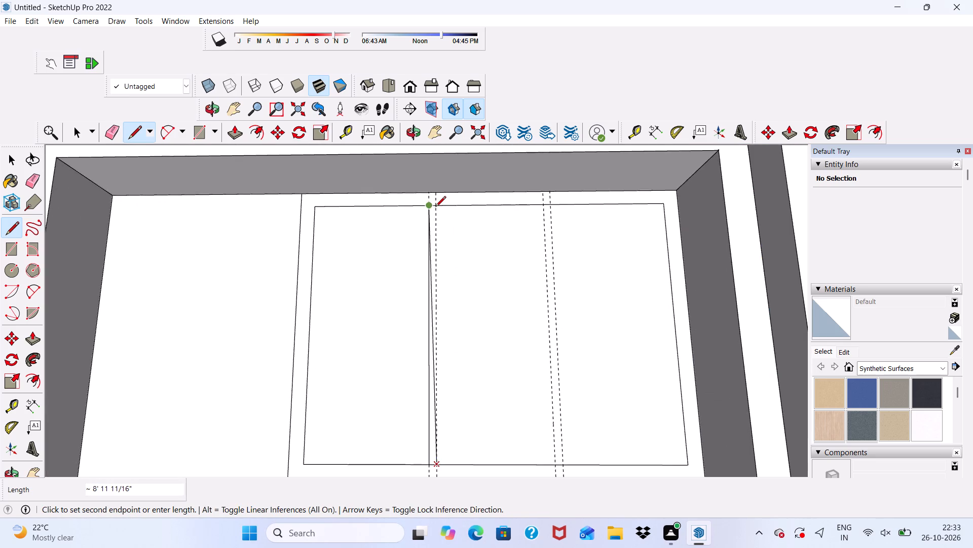
scroll(435, 208, up, 3)
click(435, 205)
Draw an 8' 11 5/8" vertical line down the third guide, across the third panel's inset border.
scroll(427, 331, down, 6)
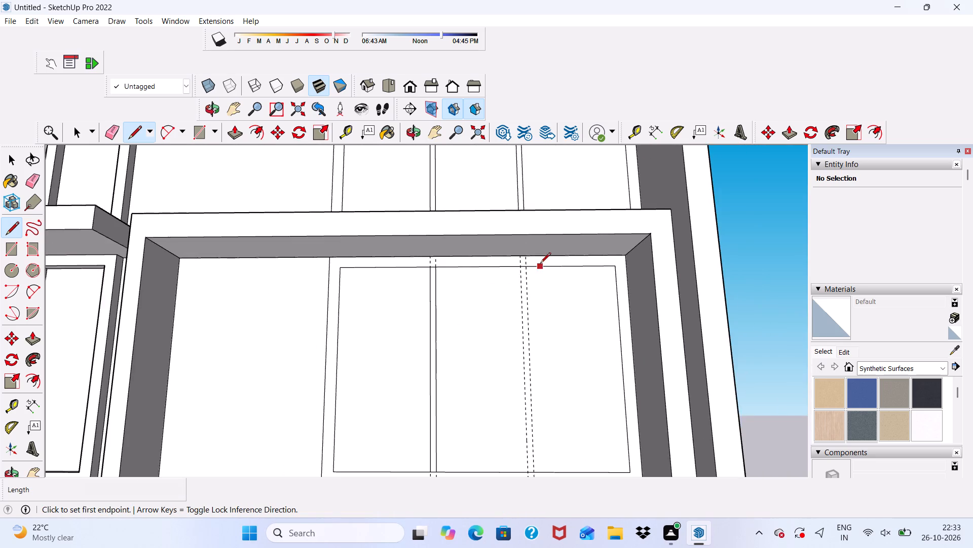
scroll(538, 263, up, 15)
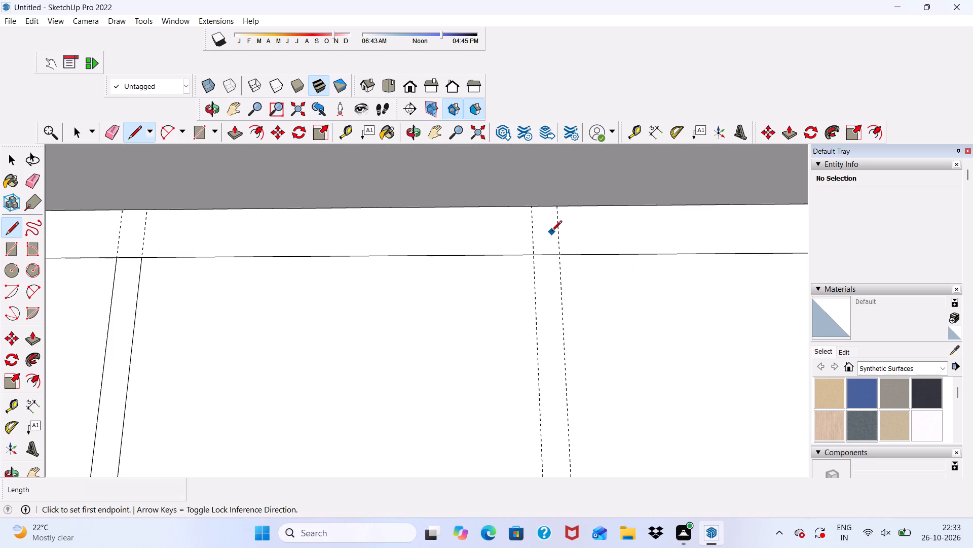
scroll(532, 269, down, 2)
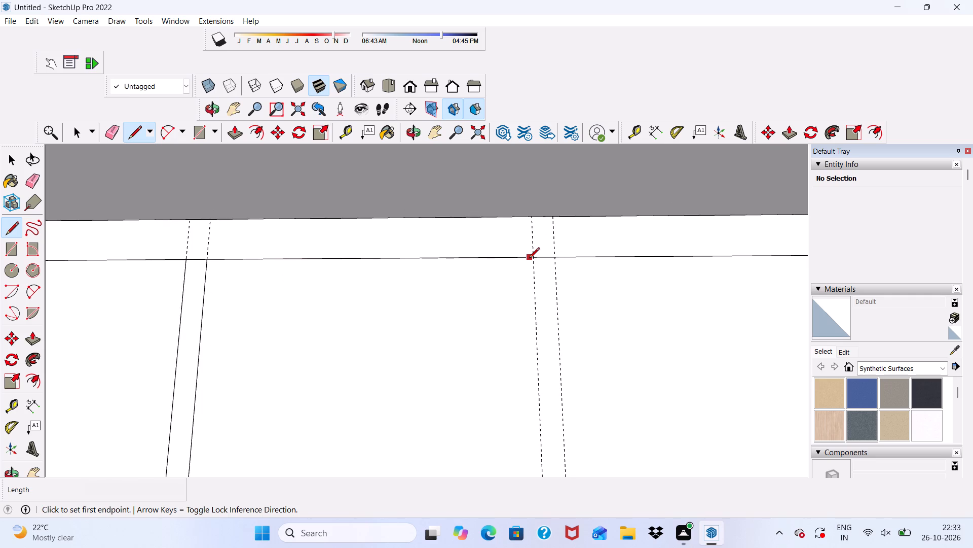
click(533, 259)
scroll(503, 306, down, 12)
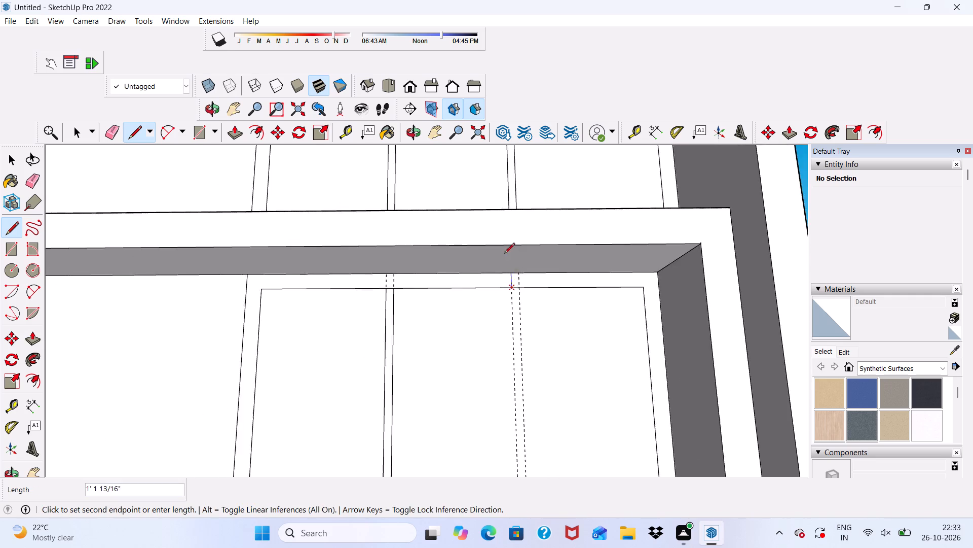
scroll(504, 254, down, 8)
scroll(531, 415, up, 16)
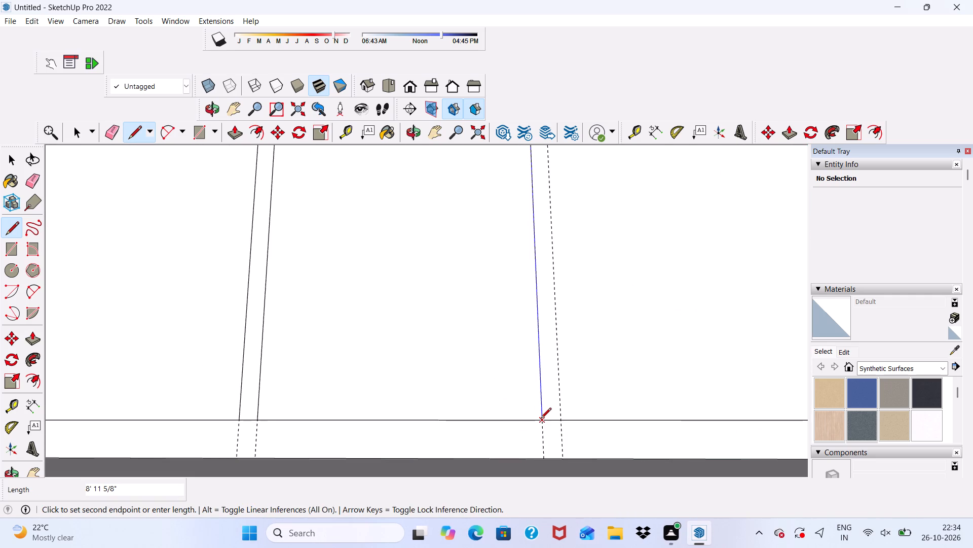
click(541, 419)
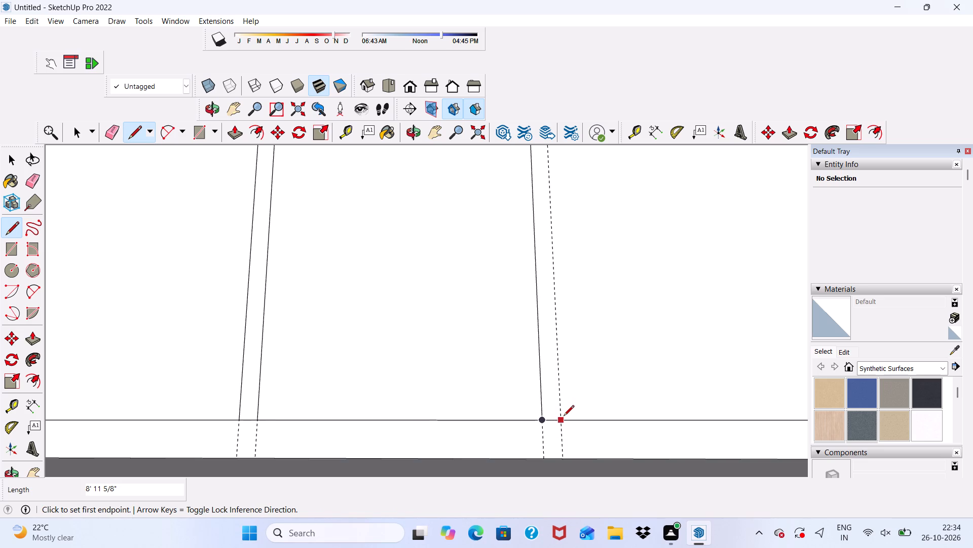
Draw a vertical line up the fourth guide, from the lower to the upper edge of the third panel's inset border.
click(564, 417)
scroll(480, 426, down, 17)
scroll(527, 192, up, 3)
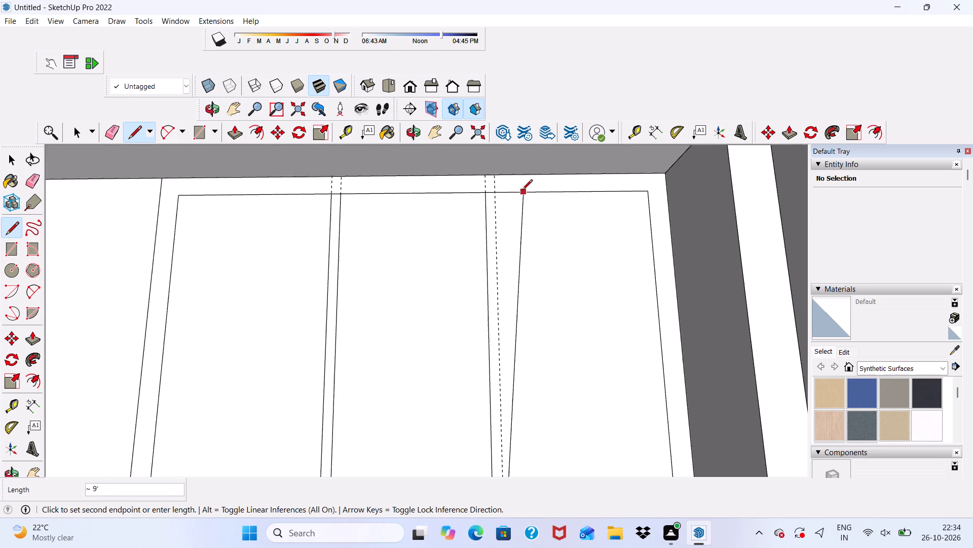
scroll(522, 191, up, 5)
click(480, 195)
Draw a 9' vertical line down the leftmost guide, across the inset border of the fourth right-hand panel, directly below the third panel's frame.
scroll(469, 200, down, 4)
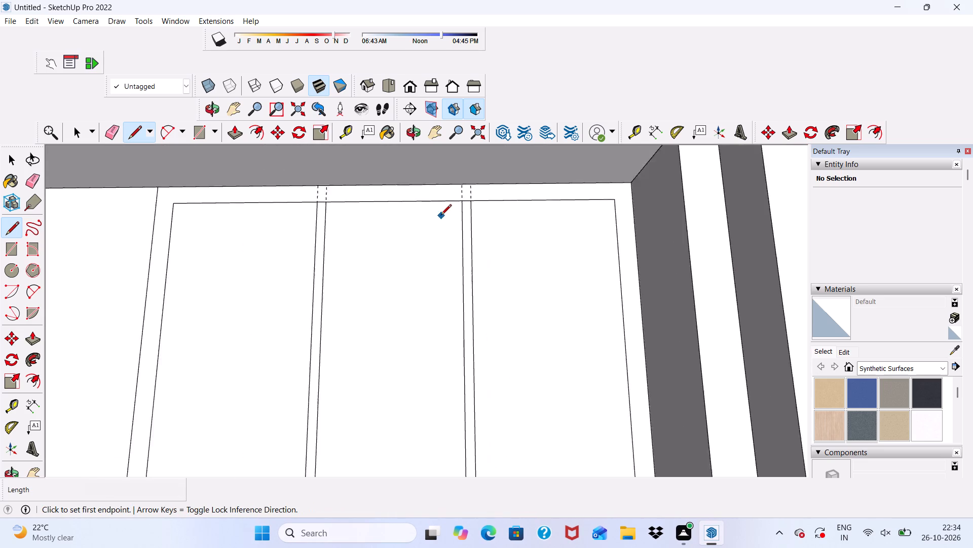
scroll(441, 216, down, 9)
scroll(437, 192, up, 1)
scroll(436, 190, down, 6)
scroll(432, 374, up, 5)
scroll(407, 413, down, 10)
middle_drag(427, 417, 431, 431)
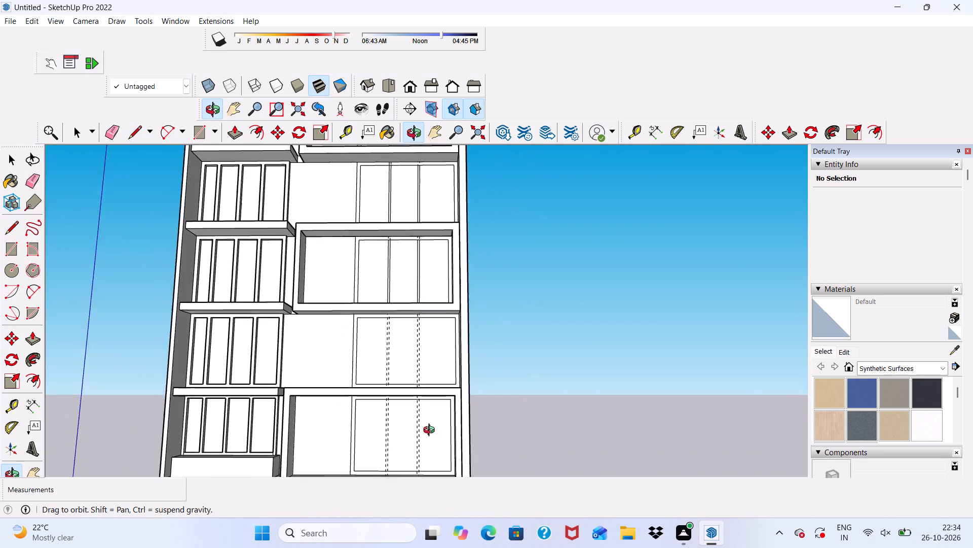
middle_drag(431, 431, 426, 498)
scroll(360, 401, up, 5)
scroll(416, 278, up, 5)
scroll(416, 278, down, 2)
middle_drag(418, 295, 430, 220)
scroll(430, 238, up, 7)
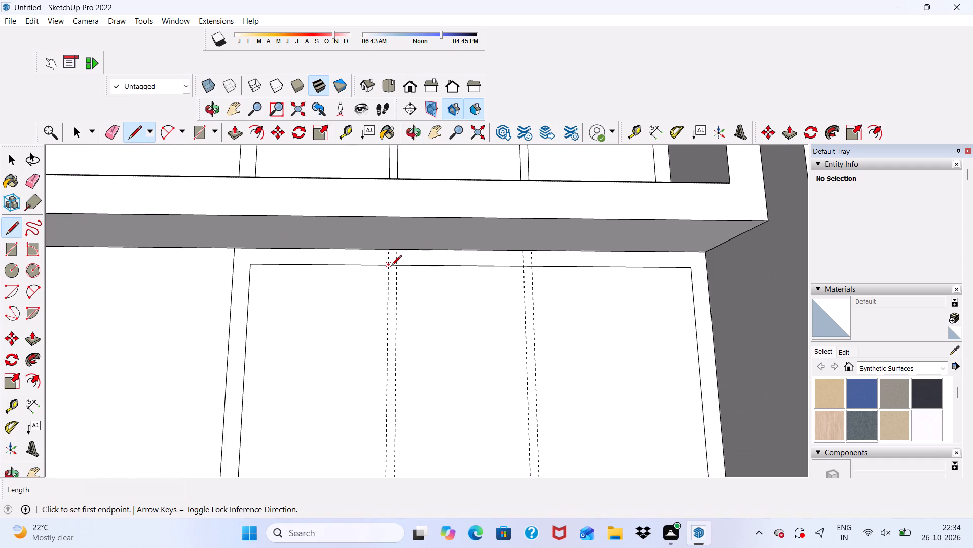
click(386, 266)
scroll(391, 258, down, 8)
scroll(386, 383, up, 1)
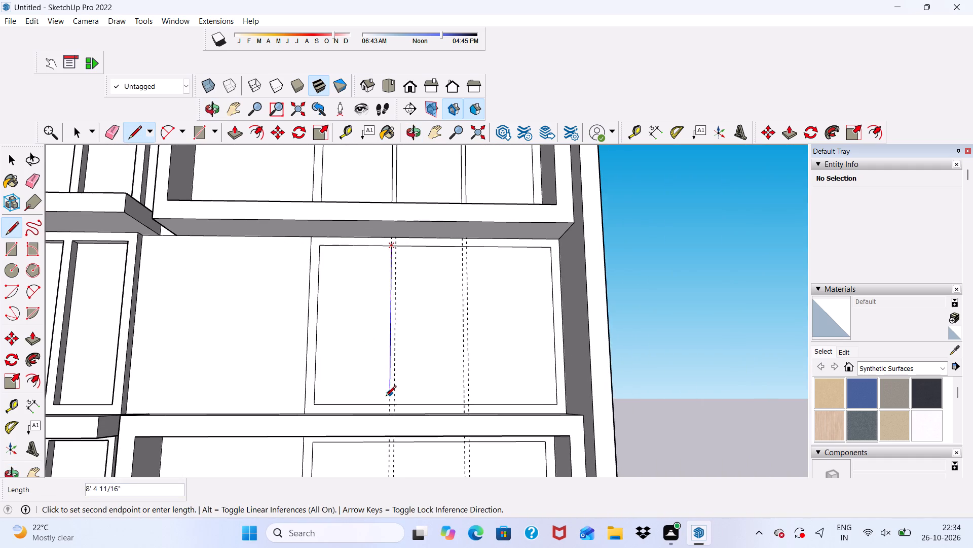
scroll(386, 397, up, 11)
click(392, 395)
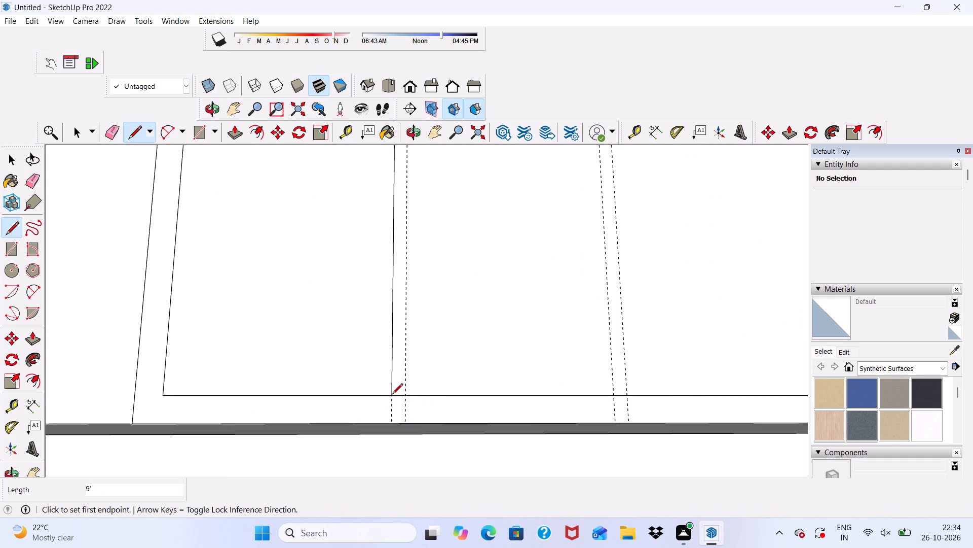
Draw a 9' vertical line up the second guide, from the lower to the upper edge of the fourth panel's inset border.
click(405, 396)
scroll(405, 404, down, 10)
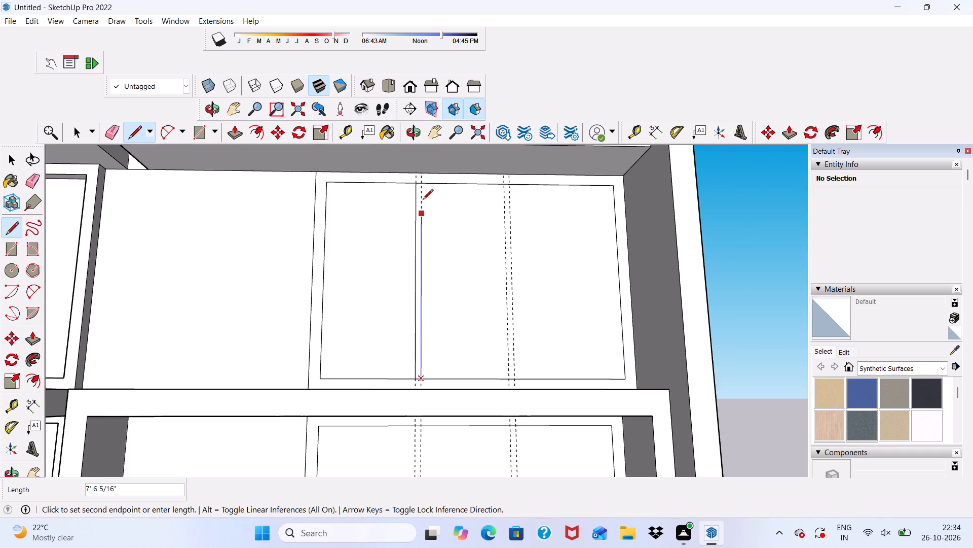
scroll(423, 185, up, 4)
click(423, 184)
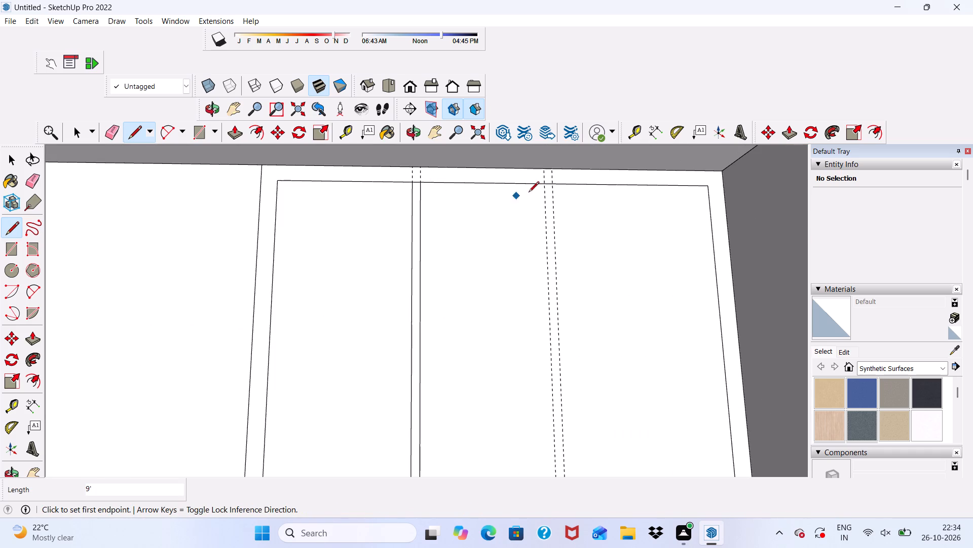
Draw a 9' vertical line down the third guide, across the fourth panel's inset border.
click(543, 185)
scroll(540, 316, down, 9)
scroll(521, 419, up, 5)
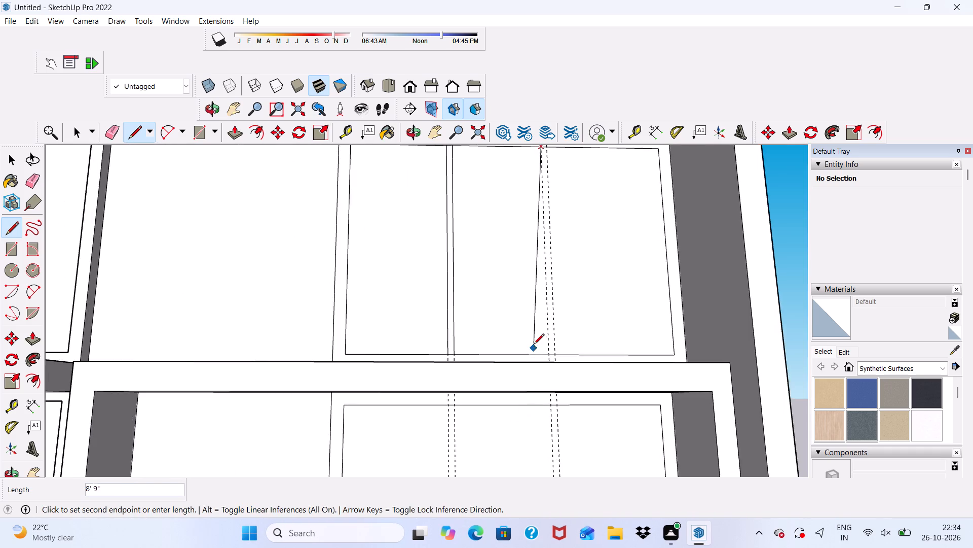
scroll(534, 345, up, 11)
click(573, 367)
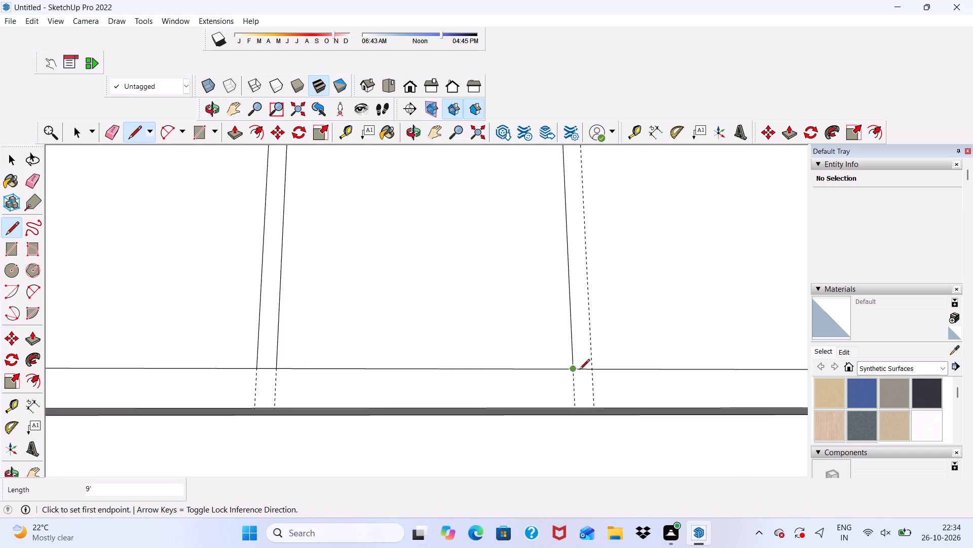
Draw a 9' vertical line up the fourth guide, from the lower to the upper edge of the fourth panel's inset border.
click(593, 367)
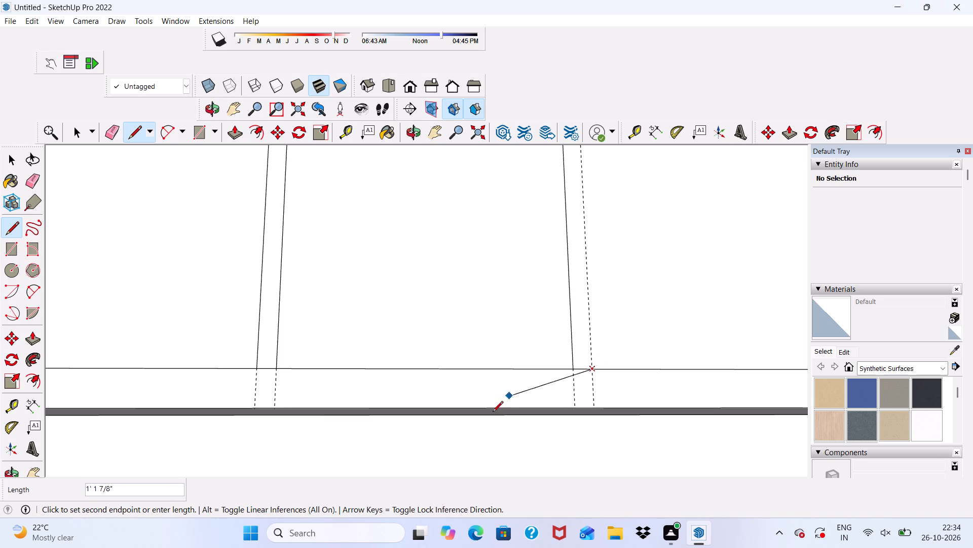
scroll(468, 444, down, 7)
scroll(450, 471, up, 3)
scroll(447, 458, down, 20)
scroll(505, 321, up, 6)
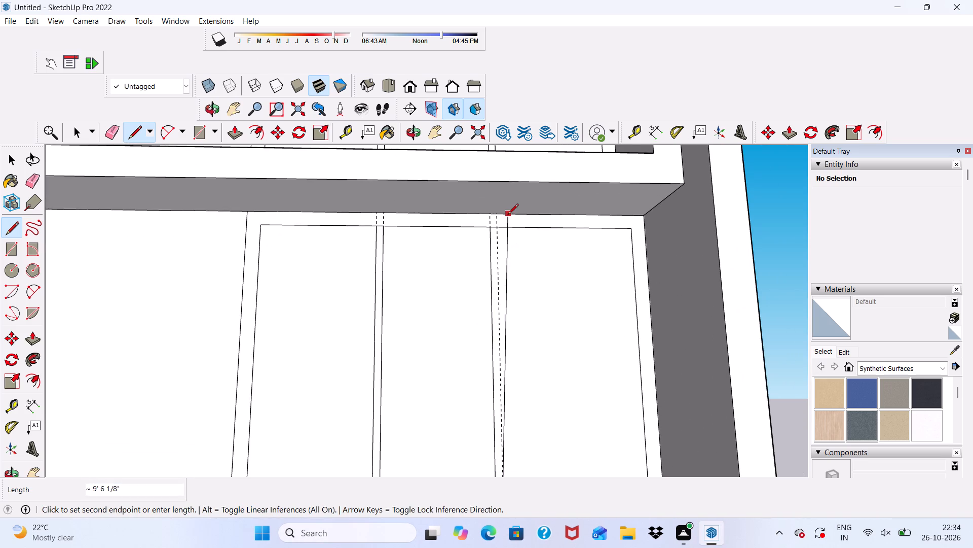
scroll(498, 229, up, 4)
click(498, 229)
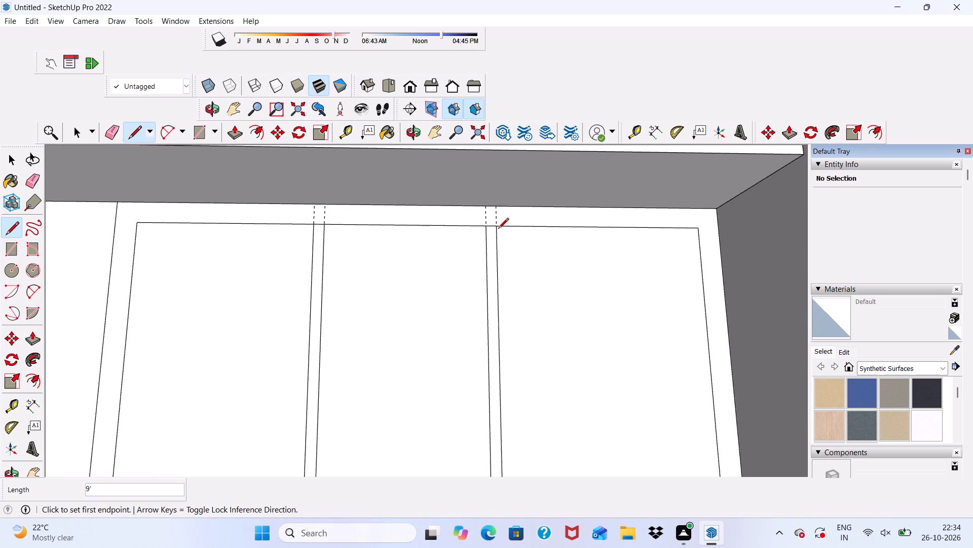
Draw a vertical line about 9' 2 5/8" long up the leftmost guide, across the inset border of the lowest framed right-hand panel.
scroll(467, 241, down, 17)
middle_drag(430, 370, 415, 387)
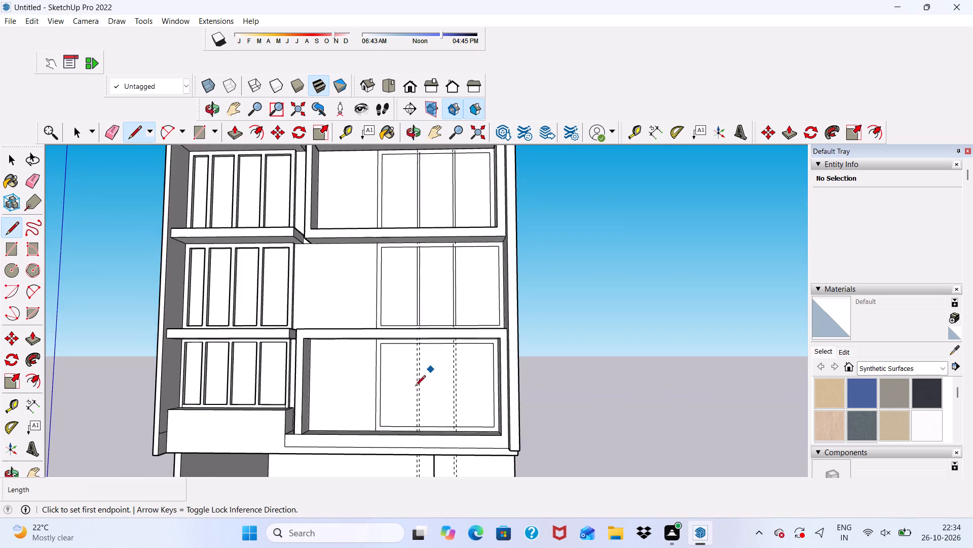
scroll(418, 365, down, 4)
scroll(418, 431, up, 1)
middle_drag(418, 431, 418, 405)
scroll(417, 405, up, 16)
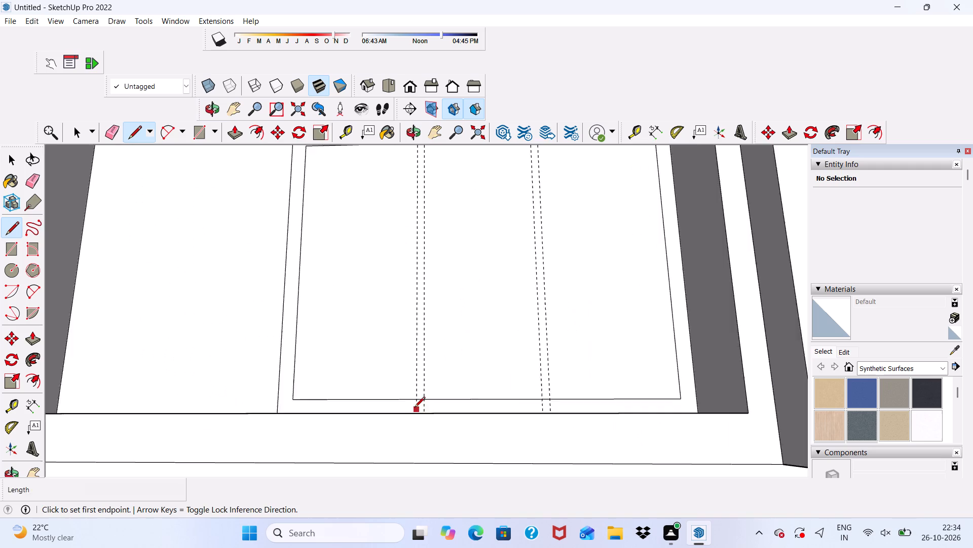
scroll(415, 408, up, 7)
middle_drag(414, 420, 419, 479)
scroll(419, 411, up, 3)
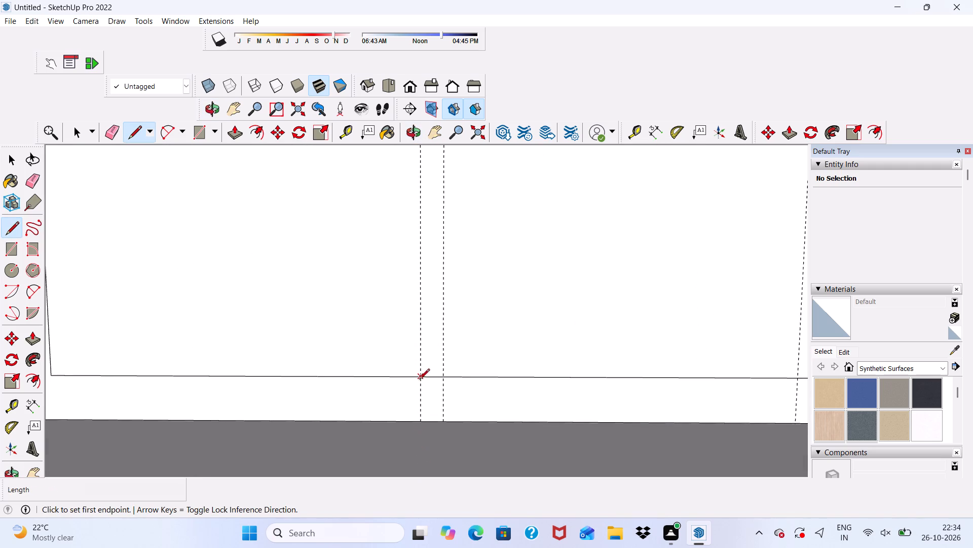
middle_drag(419, 380, 123, 489)
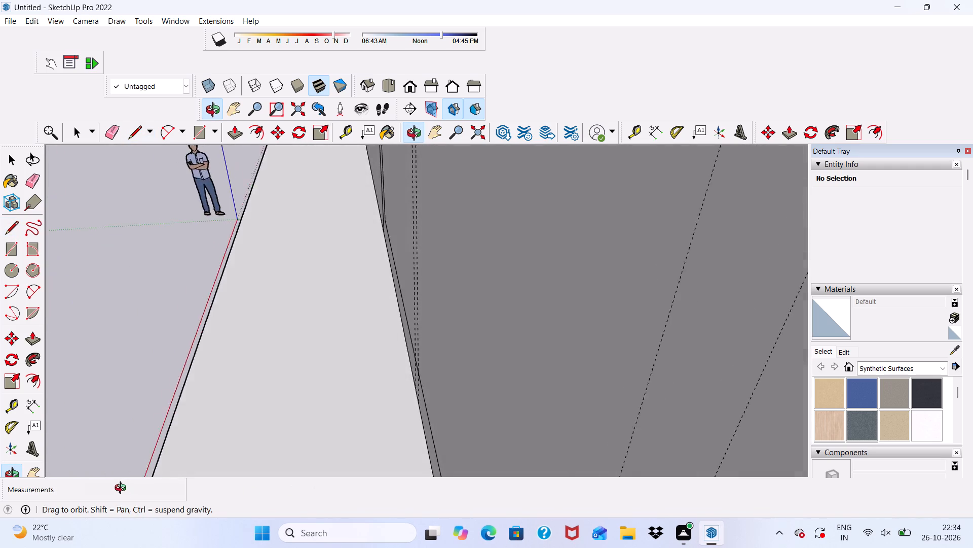
middle_drag(123, 489, 376, 404)
scroll(395, 382, up, 2)
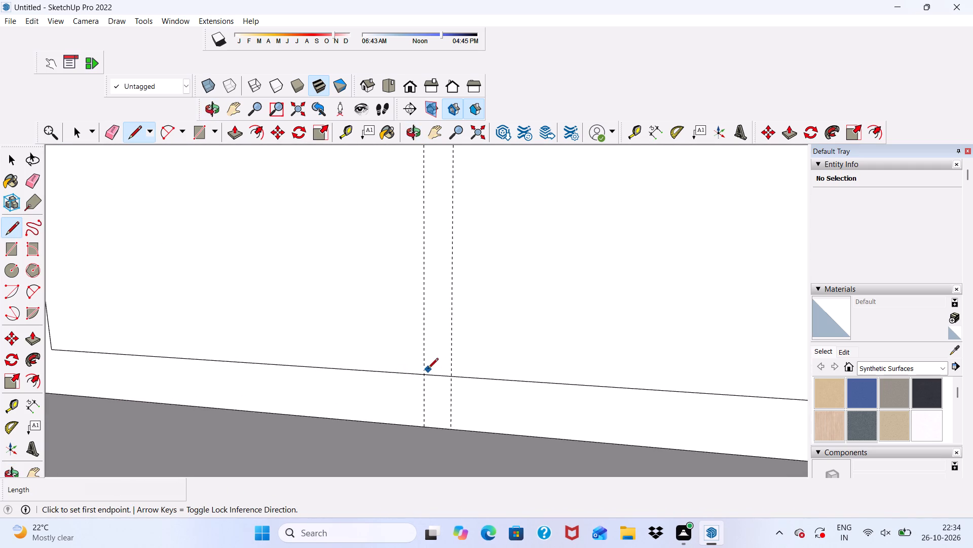
click(421, 375)
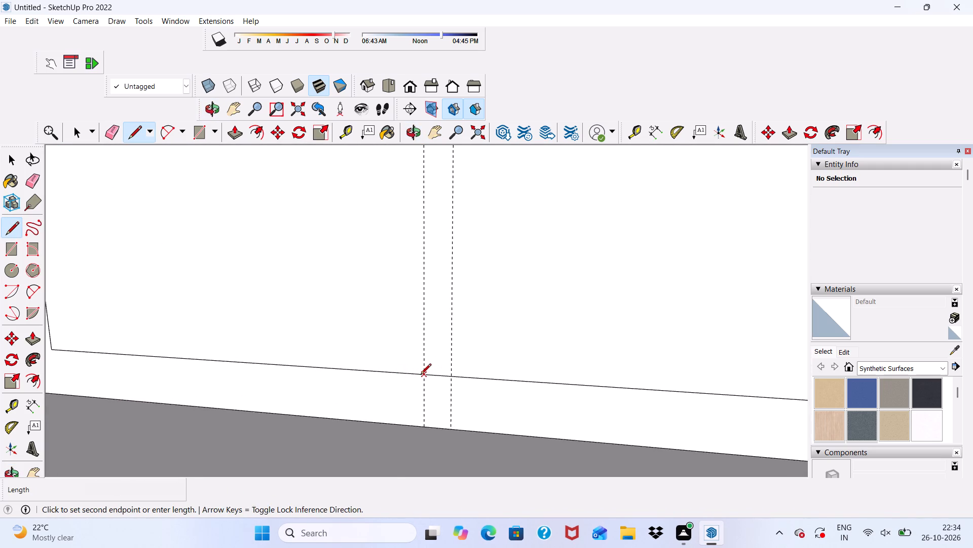
scroll(397, 423, down, 20)
scroll(397, 423, down, 8)
scroll(385, 246, up, 4)
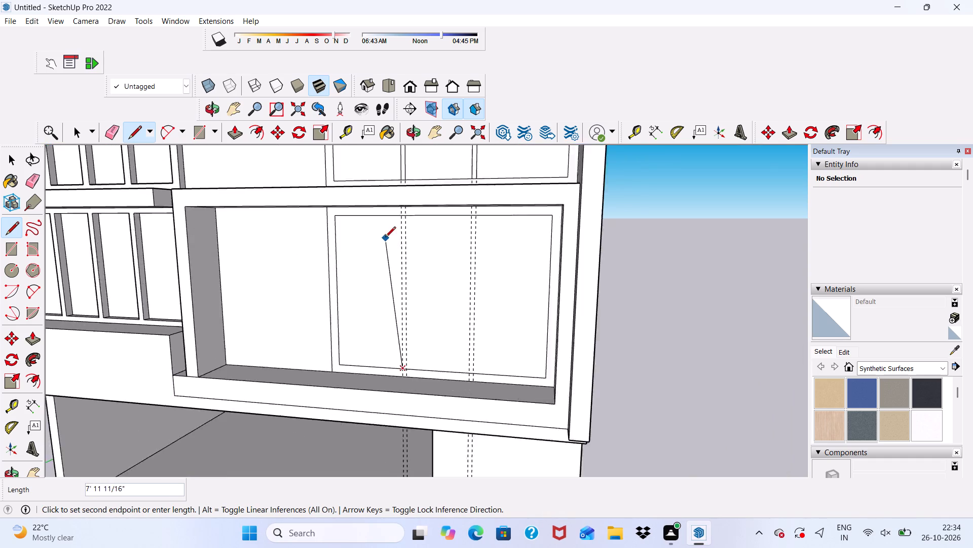
scroll(385, 238, up, 11)
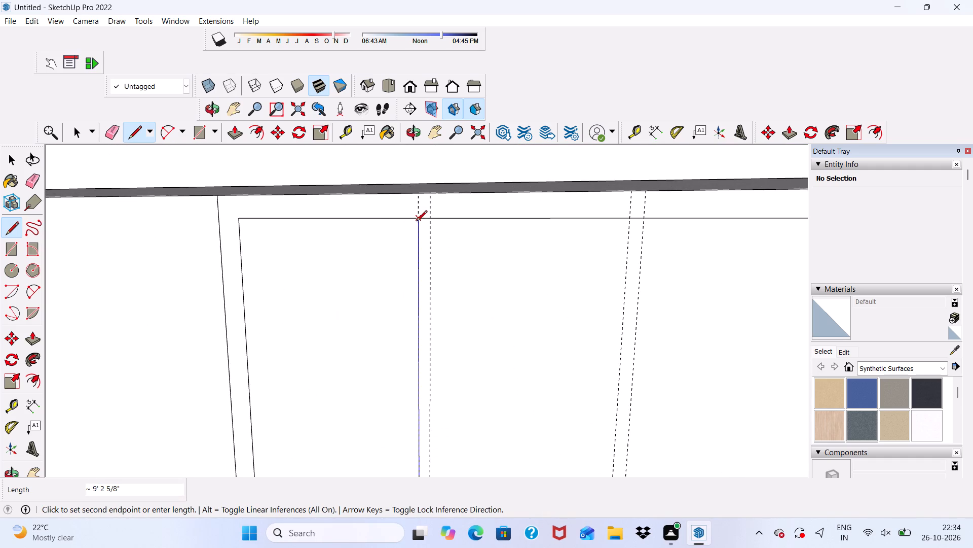
click(417, 222)
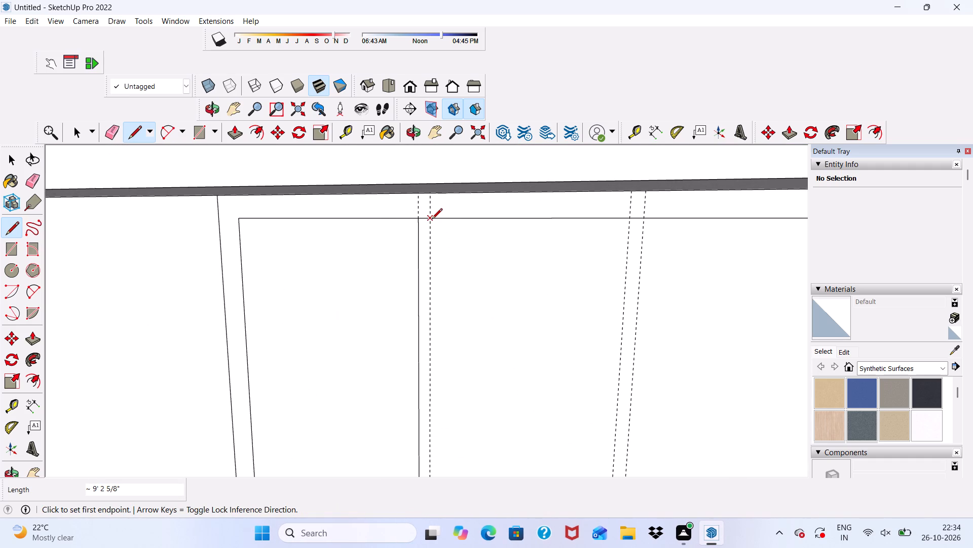
Draw a vertical line about 9' 2 5/8" long down the second guide, across the inset border of the lowest framed right-hand panel.
click(432, 220)
scroll(420, 382, down, 5)
scroll(411, 325, down, 9)
scroll(430, 421, up, 8)
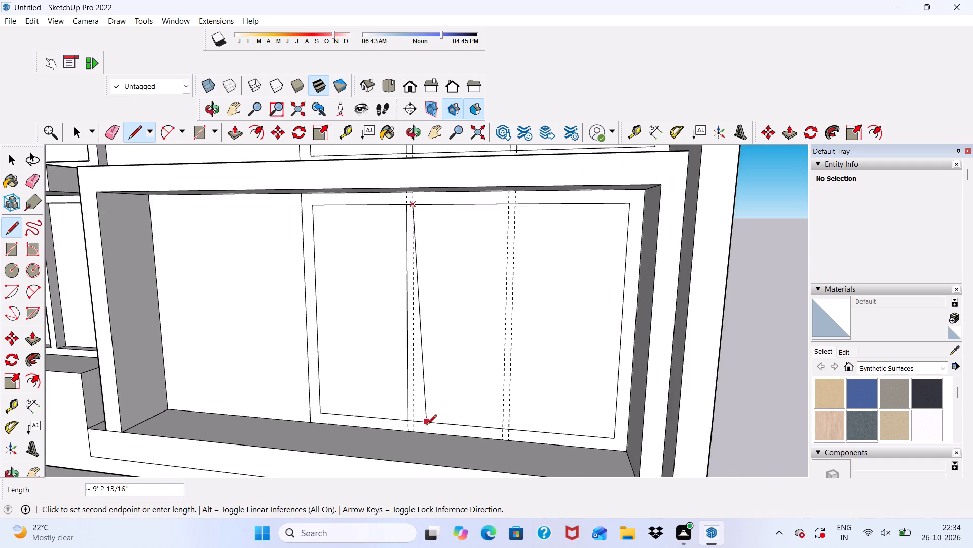
scroll(426, 426, down, 1)
scroll(416, 428, up, 4)
click(411, 416)
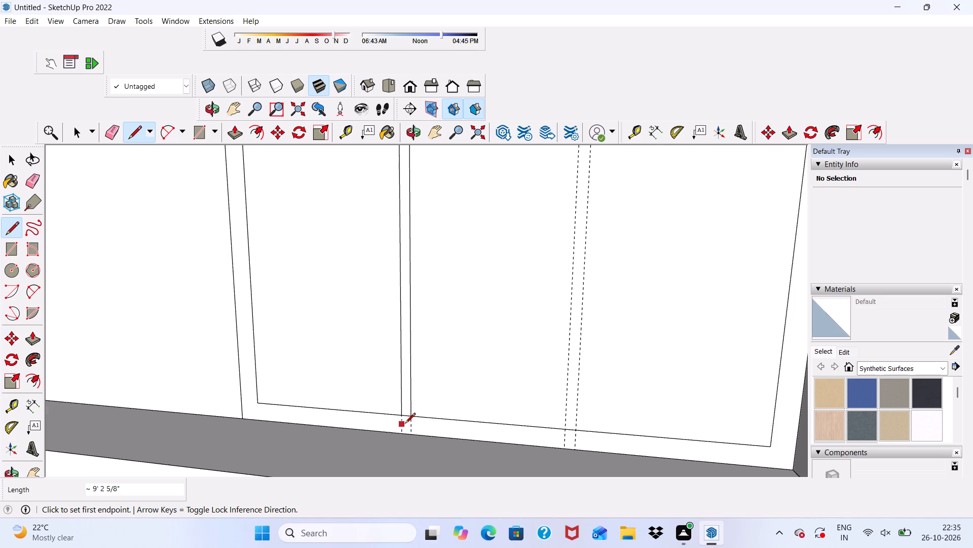
Draw a vertical line about 9' 2 5/8" long down the third guide, across the lowest framed panel's inset border.
scroll(405, 424, down, 3)
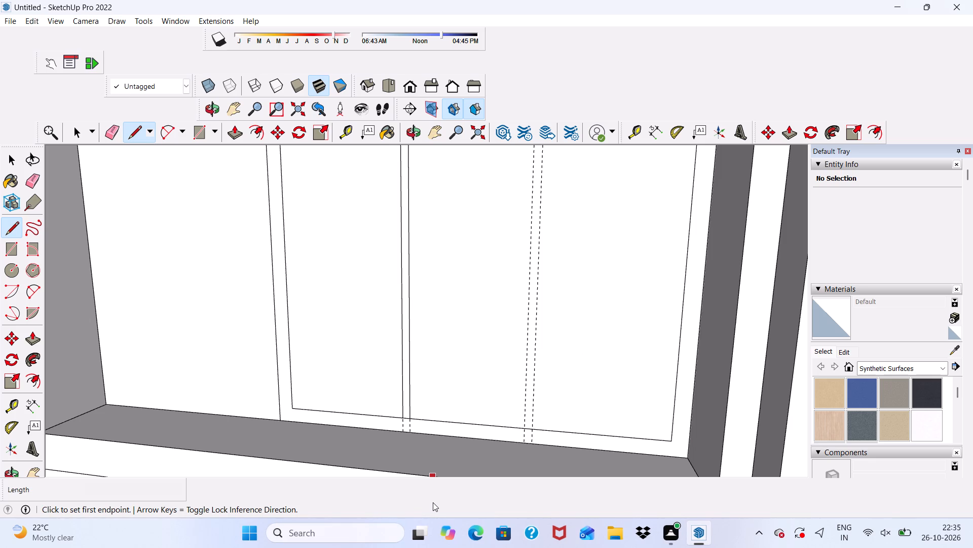
scroll(432, 500, up, 1)
scroll(818, 230, down, 4)
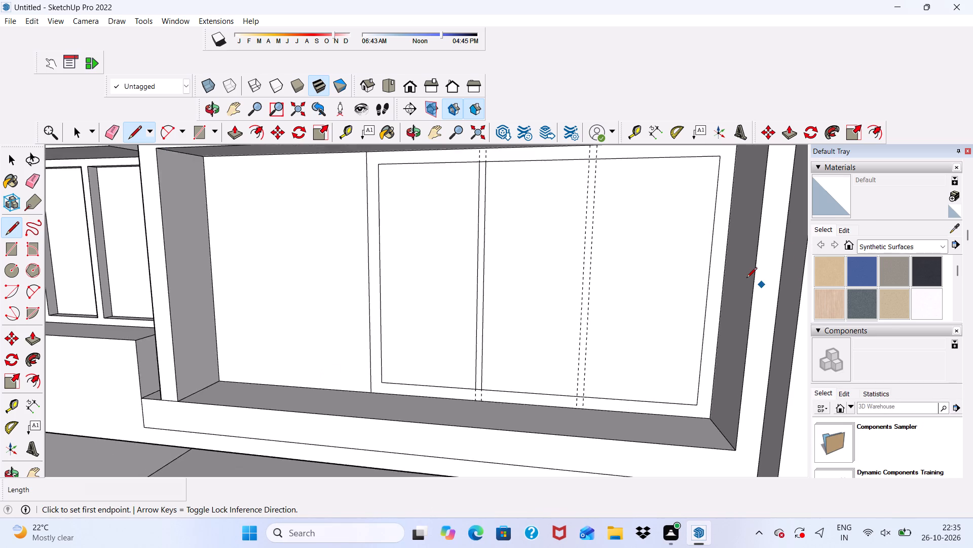
scroll(746, 279, down, 4)
scroll(602, 154, up, 5)
scroll(601, 215, up, 3)
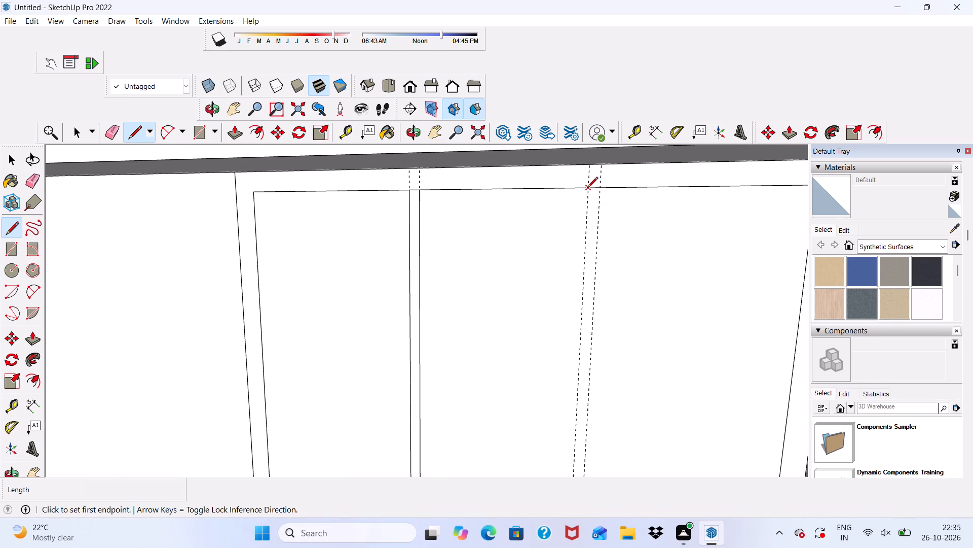
click(587, 188)
scroll(583, 218, down, 5)
scroll(591, 160, down, 5)
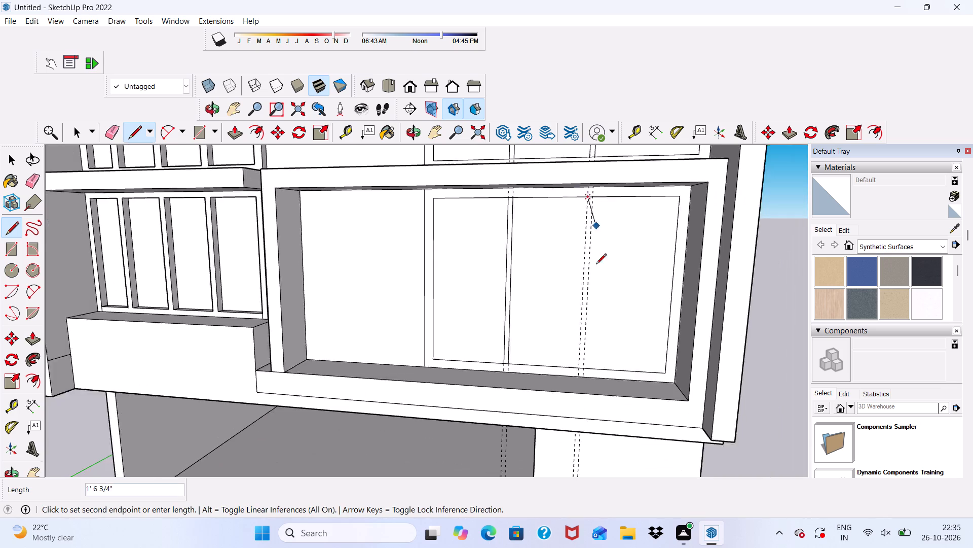
scroll(596, 265, down, 1)
scroll(597, 390, up, 7)
scroll(575, 337, up, 4)
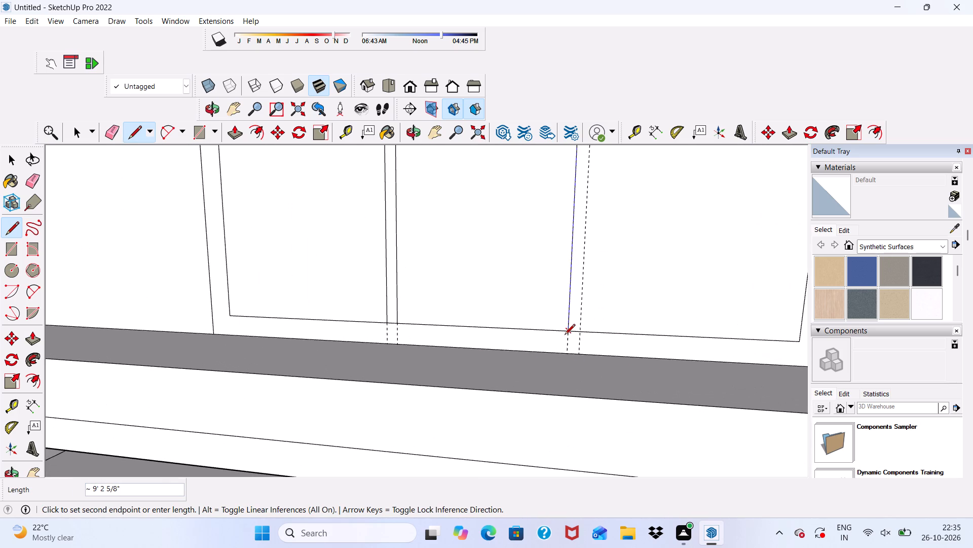
click(565, 335)
Draw a vertical line up the fourth guide, from the lower to the upper edge of the lowest framed panel's inset border.
click(578, 331)
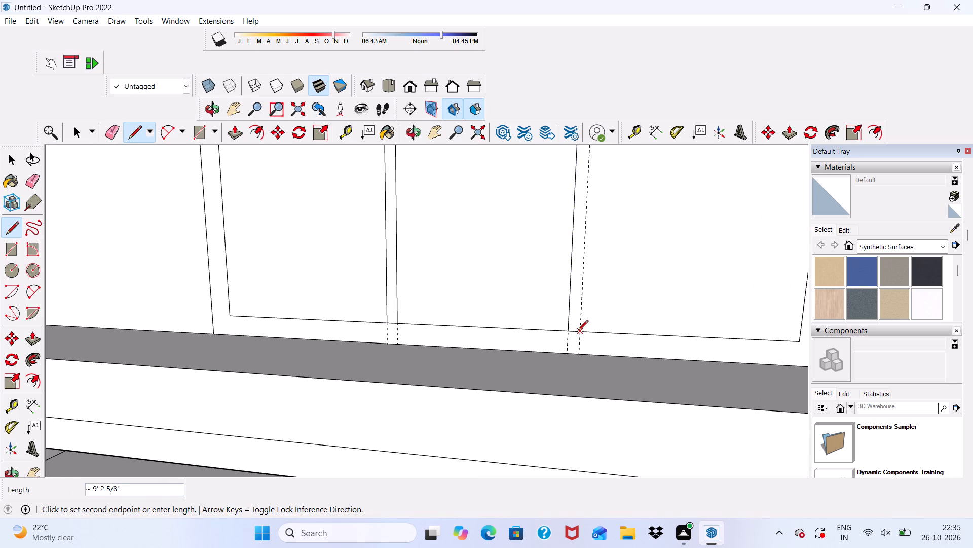
scroll(578, 335, down, 16)
scroll(625, 194, up, 5)
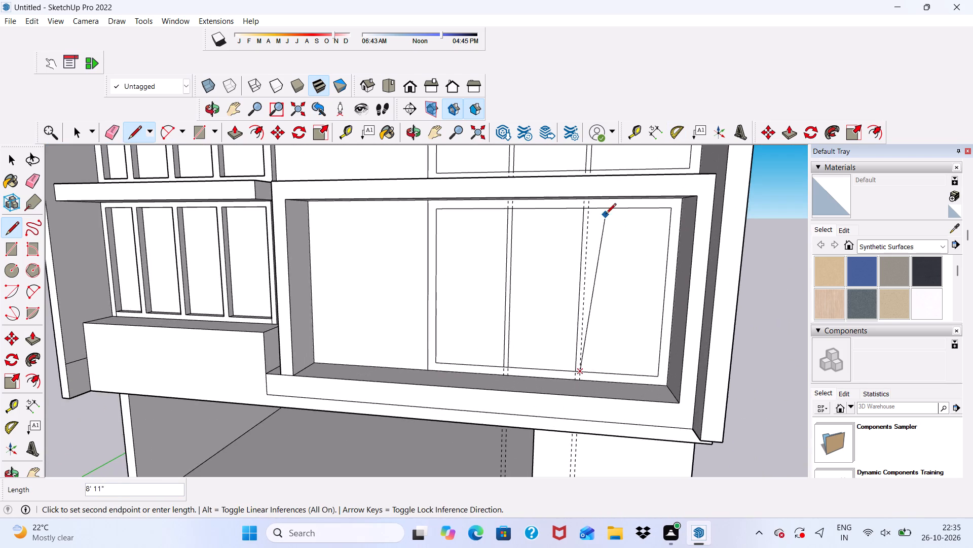
scroll(601, 215, up, 9)
click(584, 204)
scroll(586, 231, down, 7)
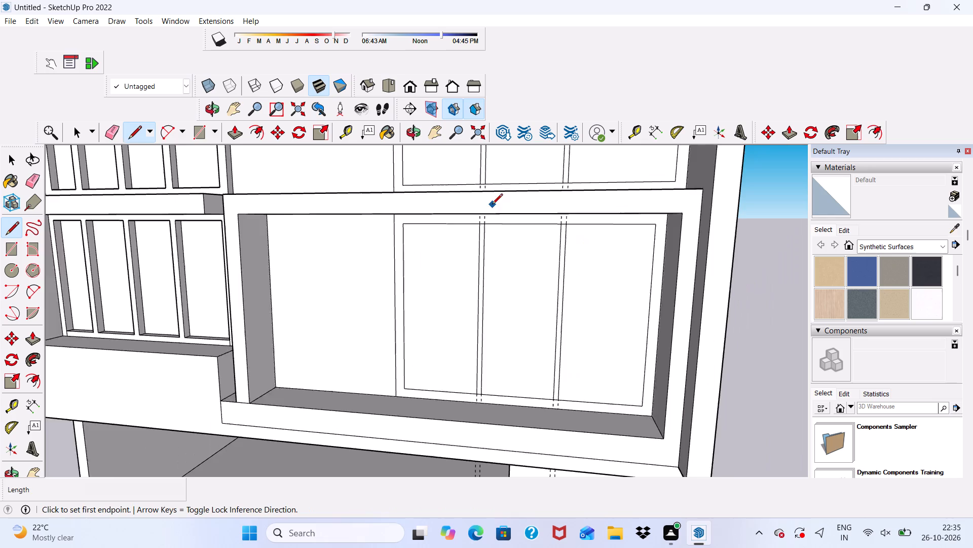
scroll(492, 205, down, 6)
key(space)
scroll(400, 176, up, 1)
key(space)
key(space)
key(space)
key(space)
key(space)
key(space)
key(space)
key(space)
key(space)
key(space)
key(space)
key(space)
key(space)
key(space)
key(space)
key(space)
key(space)
key(space)
key(space)
key(space)
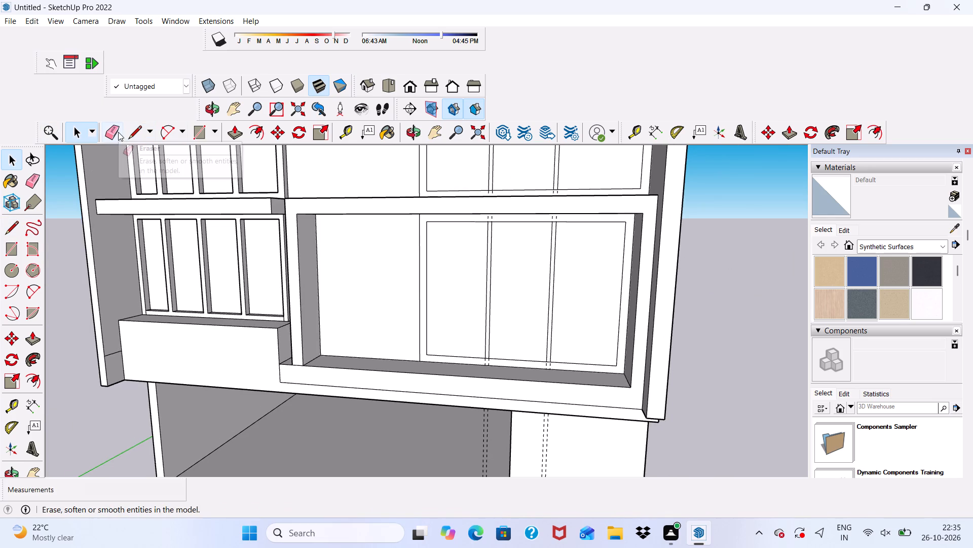
Erase the four dashed vertical guides that run through the right-hand panels and extend below the building.
click(117, 131)
scroll(116, 192, down, 4)
middle_drag(206, 337, 405, 241)
scroll(410, 234, up, 1)
click(117, 131)
scroll(132, 166, down, 5)
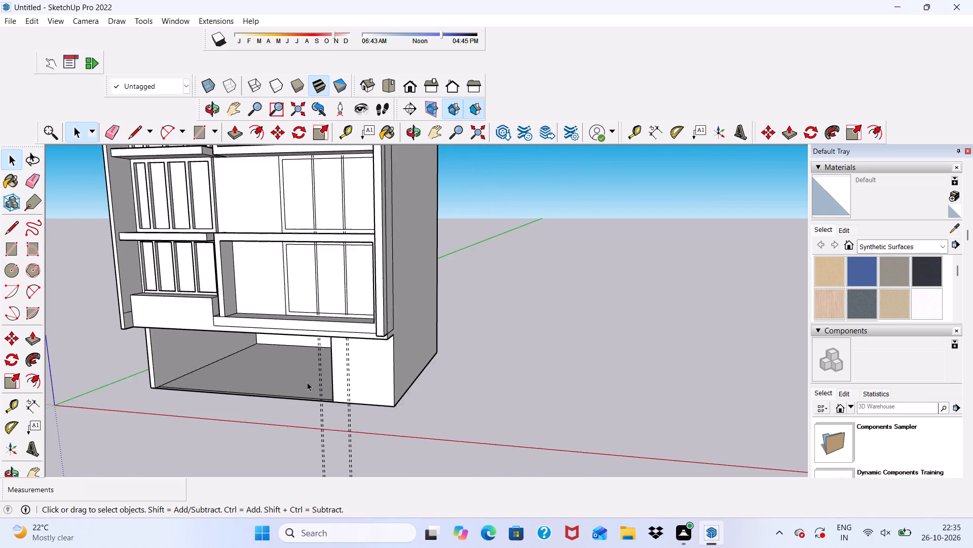
scroll(327, 423, up, 3)
scroll(327, 419, down, 3)
middle_drag(327, 419, 369, 335)
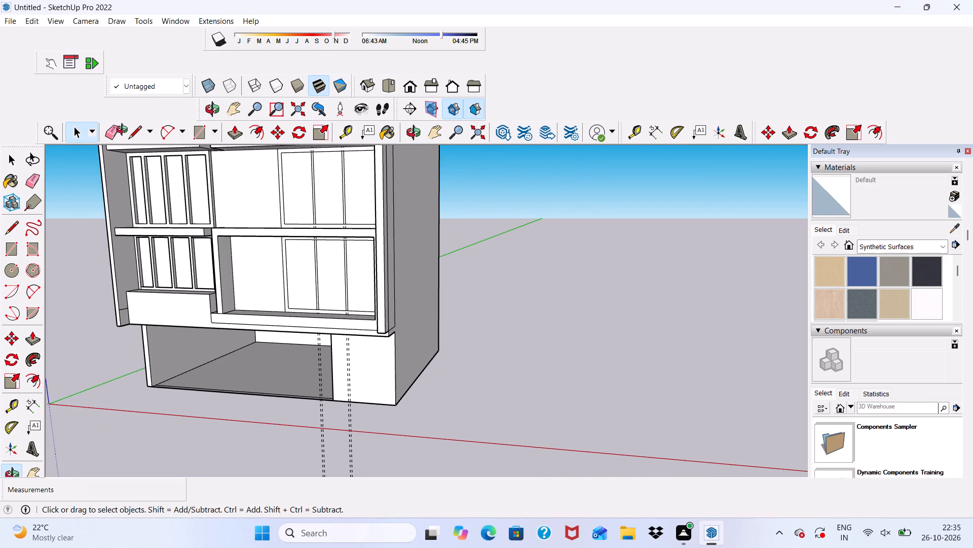
scroll(107, 149, up, 4)
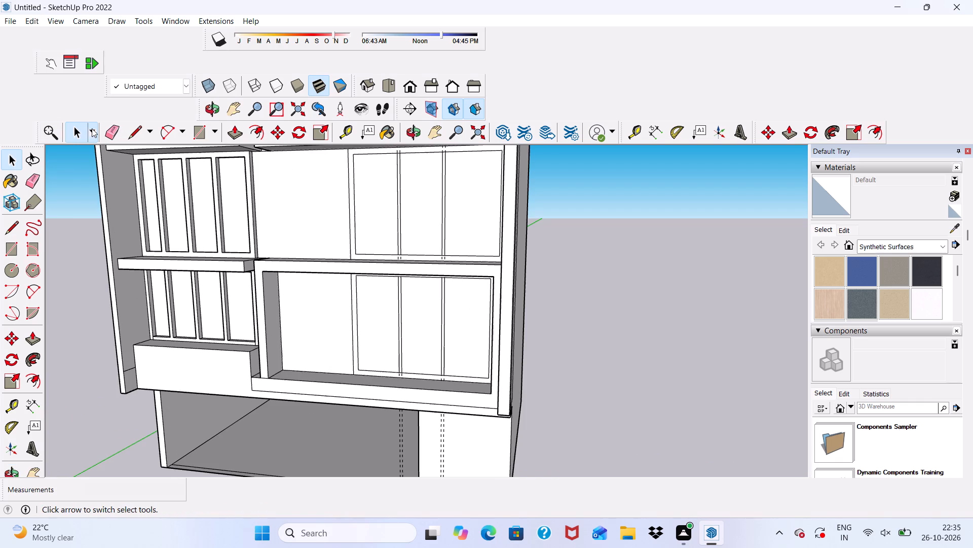
click(114, 134)
scroll(127, 156, down, 7)
middle_drag(376, 267, 394, 287)
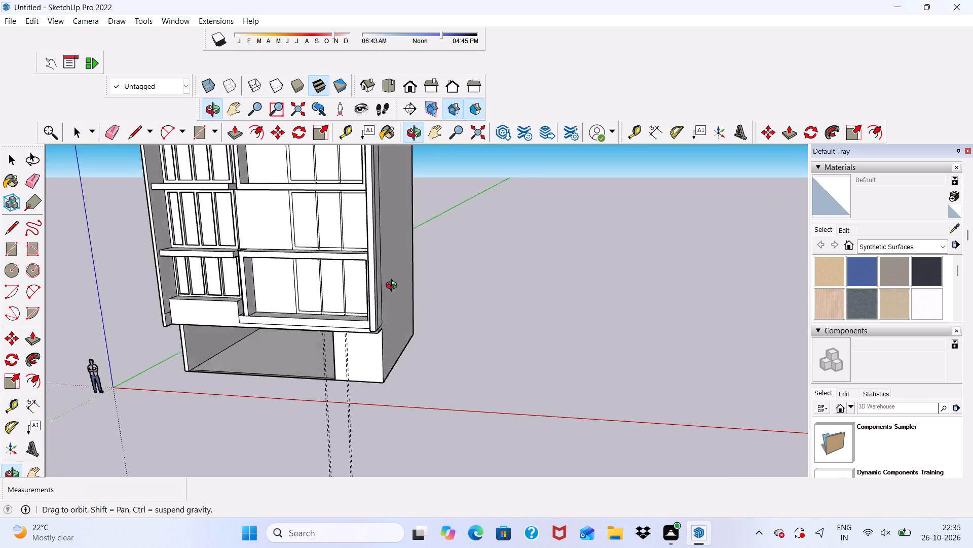
middle_drag(394, 287, 553, 258)
scroll(416, 412, up, 8)
drag(329, 427, 389, 407)
click(389, 407)
scroll(389, 407, down, 3)
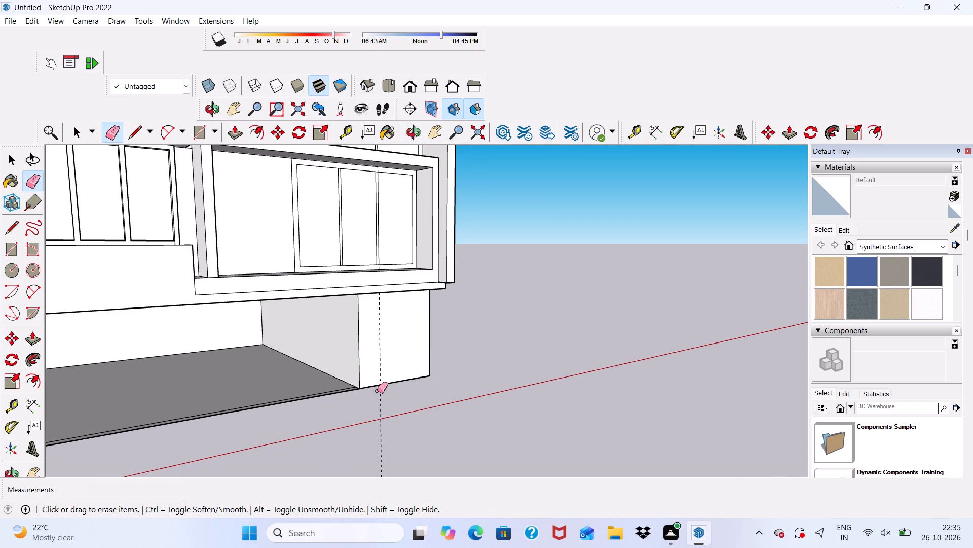
click(381, 402)
scroll(395, 400, down, 4)
middle_drag(397, 406, 316, 401)
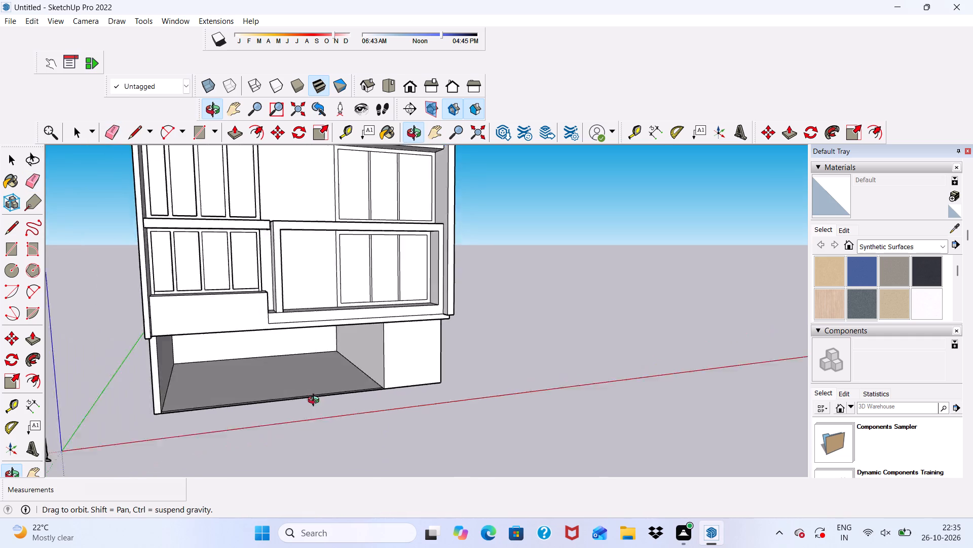
middle_drag(316, 401, 159, 364)
key(space)
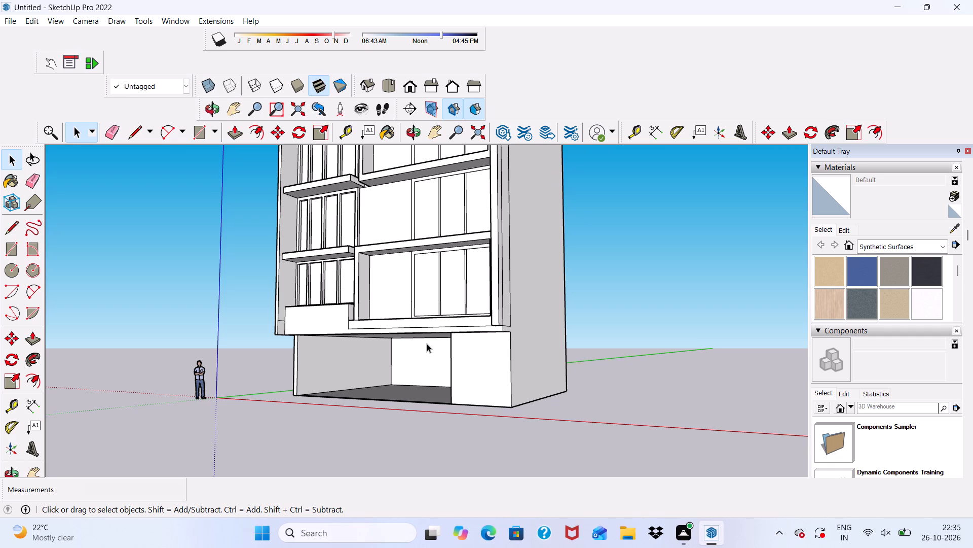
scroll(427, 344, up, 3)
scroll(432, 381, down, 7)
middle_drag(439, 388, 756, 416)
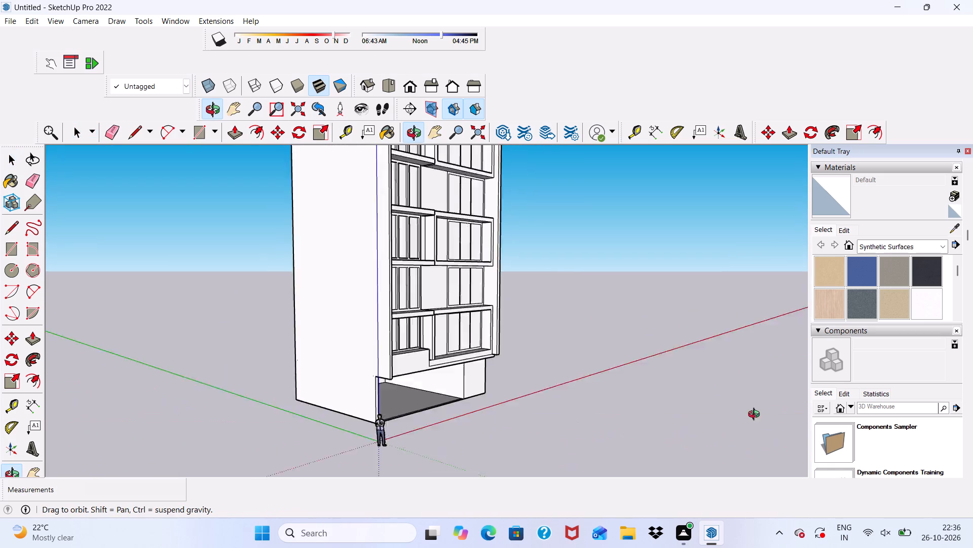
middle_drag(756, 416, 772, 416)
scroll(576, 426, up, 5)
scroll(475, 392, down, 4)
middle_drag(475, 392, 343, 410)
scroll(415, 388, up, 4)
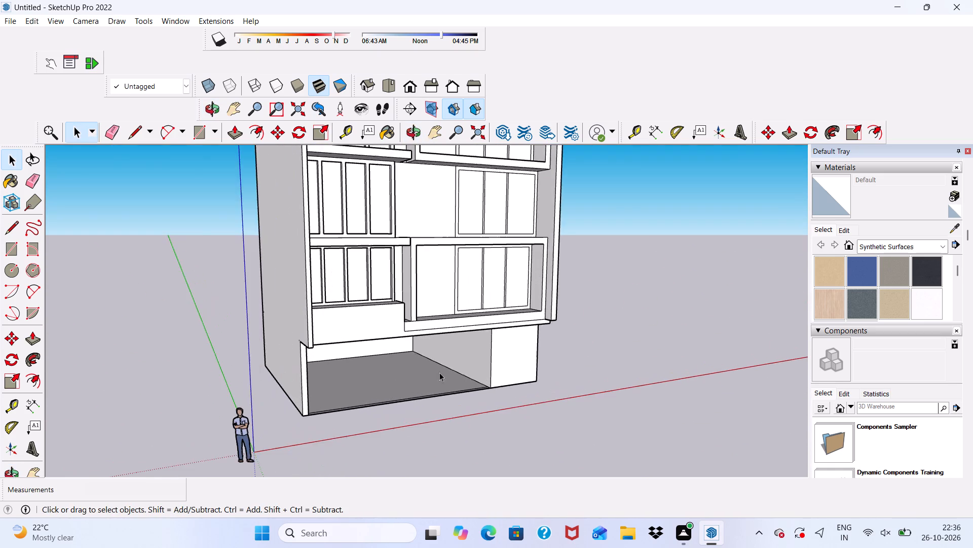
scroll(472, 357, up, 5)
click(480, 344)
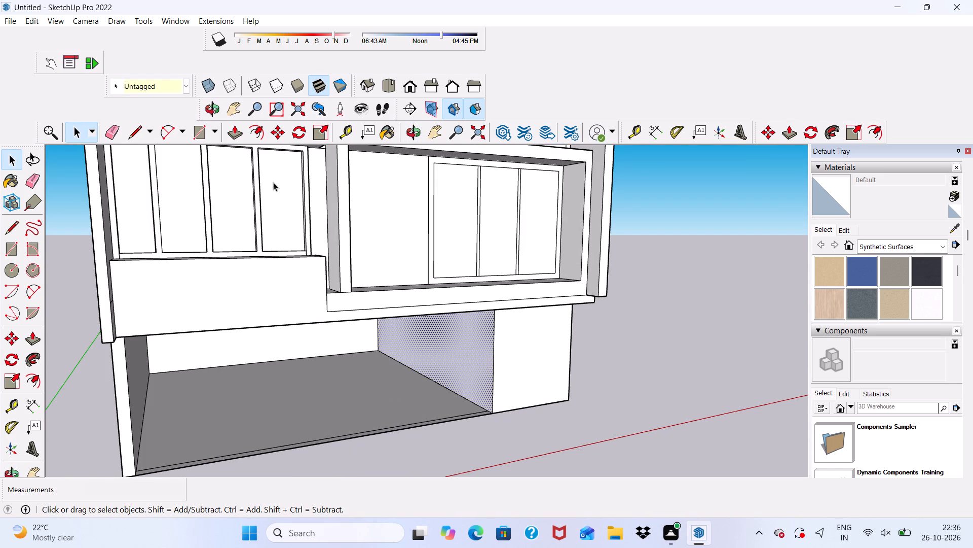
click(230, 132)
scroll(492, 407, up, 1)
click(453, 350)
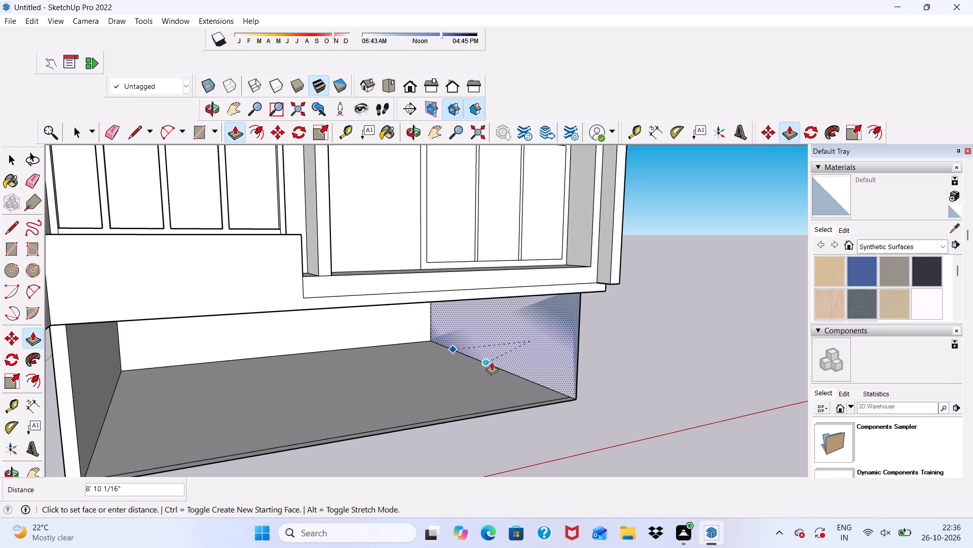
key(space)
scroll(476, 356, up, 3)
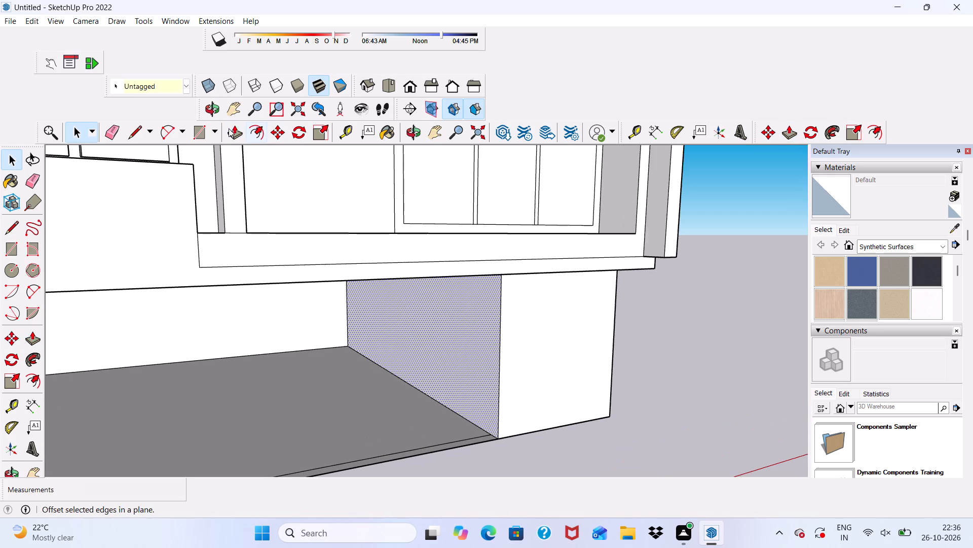
Push/Pull the inner face of the ground-floor opening's right-hand wall outward, leaving only a thin wall at the building's outer side.
click(229, 128)
click(466, 360)
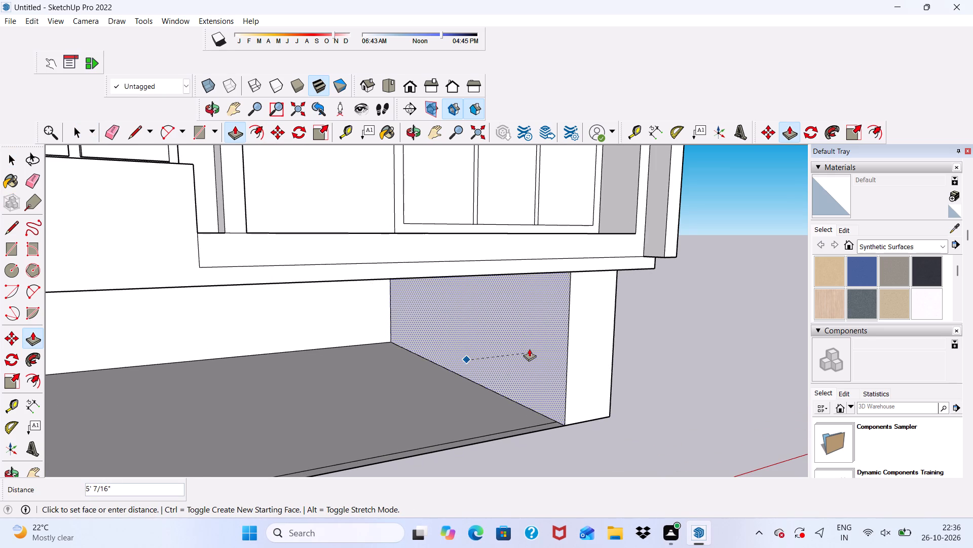
click(566, 344)
scroll(549, 379, down, 4)
middle_drag(594, 438, 497, 403)
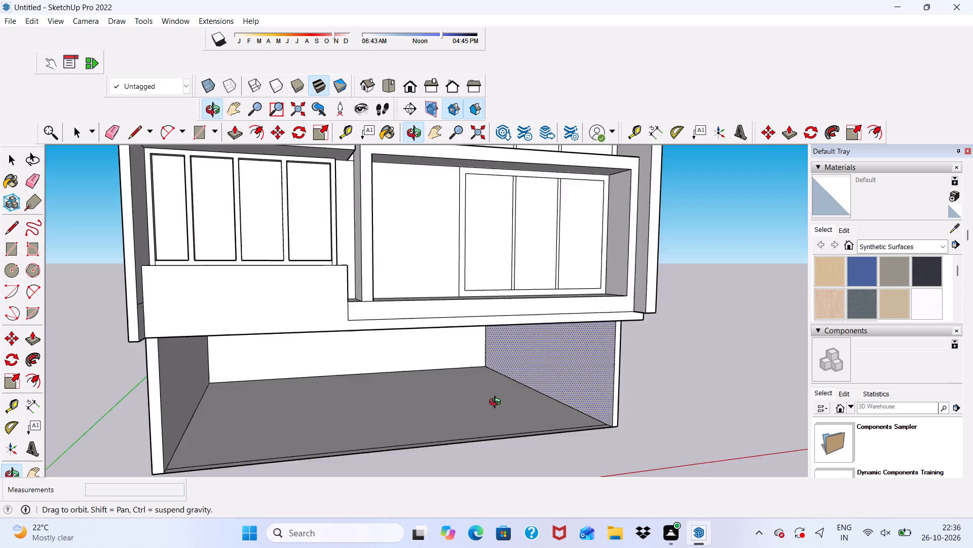
middle_drag(497, 403, 481, 398)
scroll(665, 357, up, 4)
key(space)
scroll(666, 355, down, 2)
scroll(729, 374, up, 1)
click(729, 368)
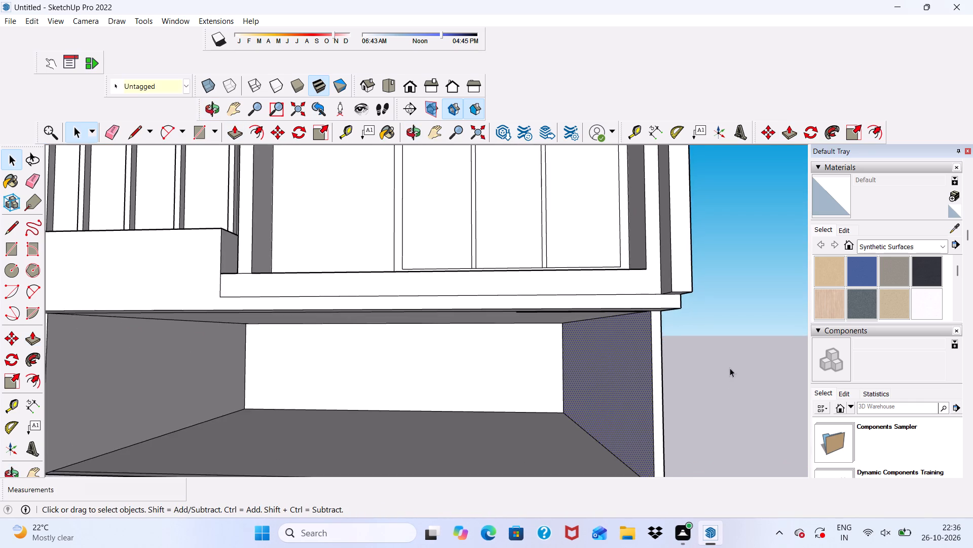
Erase the two short edges between the paired vertical lines along the bottom of the lowest framed panel's inset border.
scroll(471, 259, down, 5)
middle_drag(473, 293, 449, 393)
scroll(391, 183, down, 3)
middle_drag(421, 334, 451, 183)
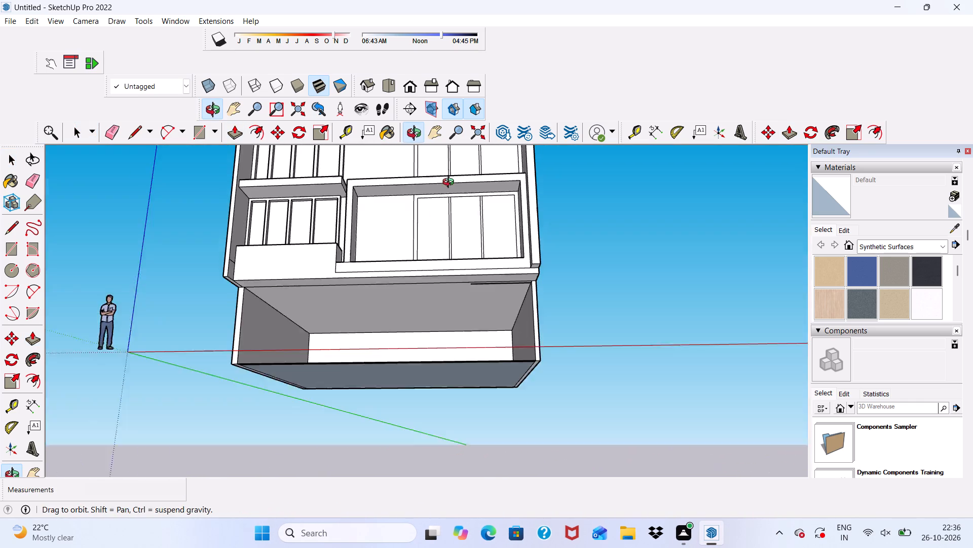
middle_drag(451, 183, 451, 183)
scroll(451, 183, up, 3)
scroll(471, 246, up, 4)
middle_drag(471, 263, 476, 334)
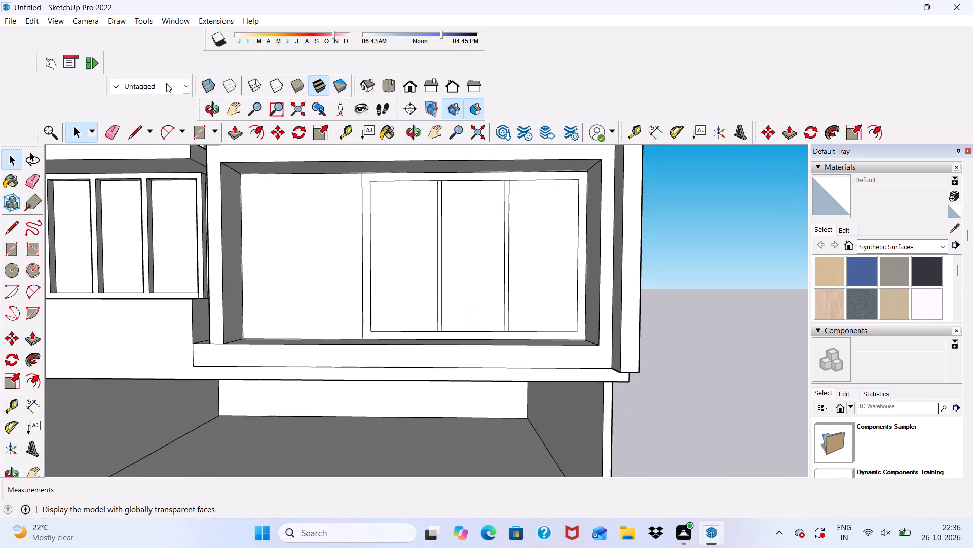
click(109, 129)
scroll(376, 284, up, 6)
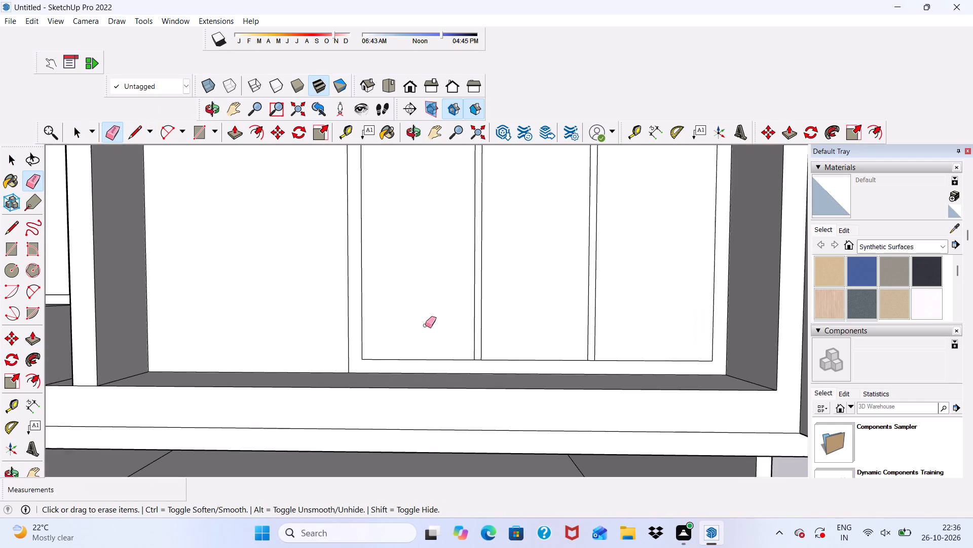
scroll(425, 325, up, 10)
drag(498, 349, 500, 354)
drag(501, 355, 503, 363)
scroll(483, 341, down, 12)
scroll(504, 318, up, 13)
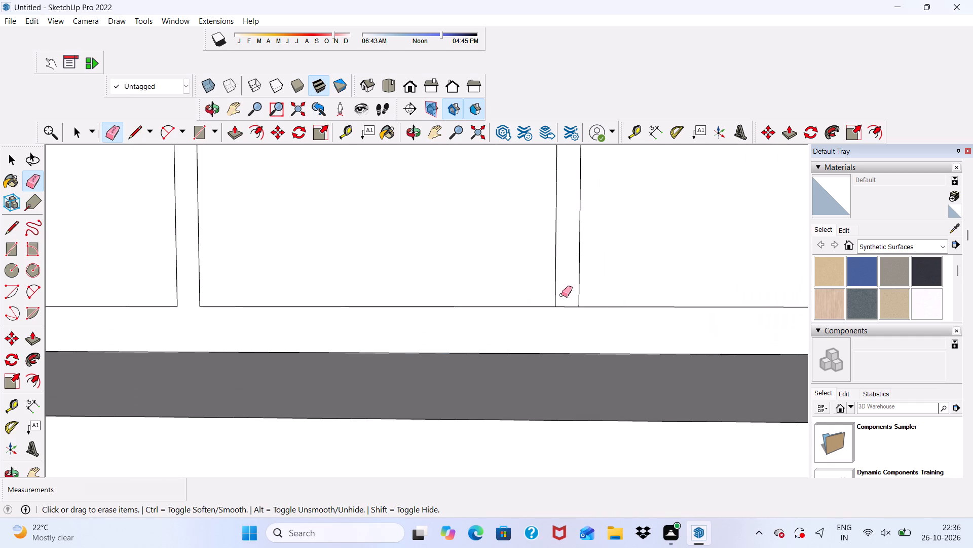
scroll(567, 311, up, 3)
drag(562, 297, 564, 325)
scroll(560, 318, down, 5)
scroll(521, 383, down, 6)
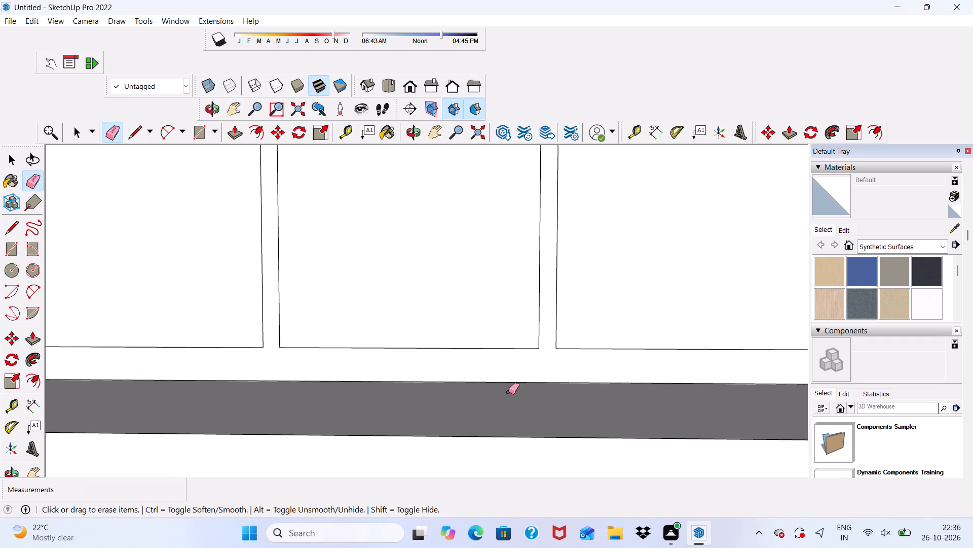
Erase the two short edges between the paired vertical lines along the top of the lowest framed panel's inset border.
scroll(508, 392, down, 17)
scroll(513, 230, up, 14)
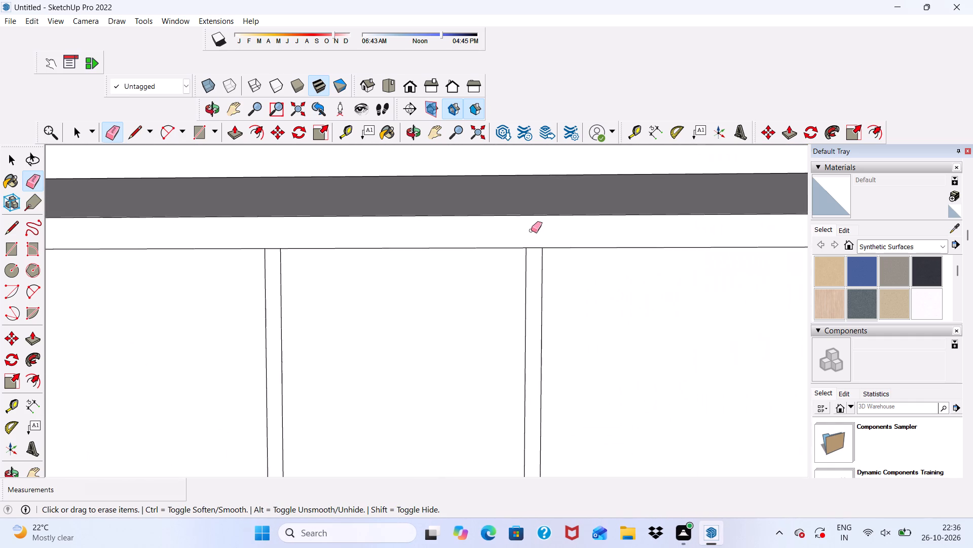
scroll(531, 230, up, 4)
drag(533, 250, 539, 269)
scroll(537, 255, down, 5)
scroll(327, 283, up, 3)
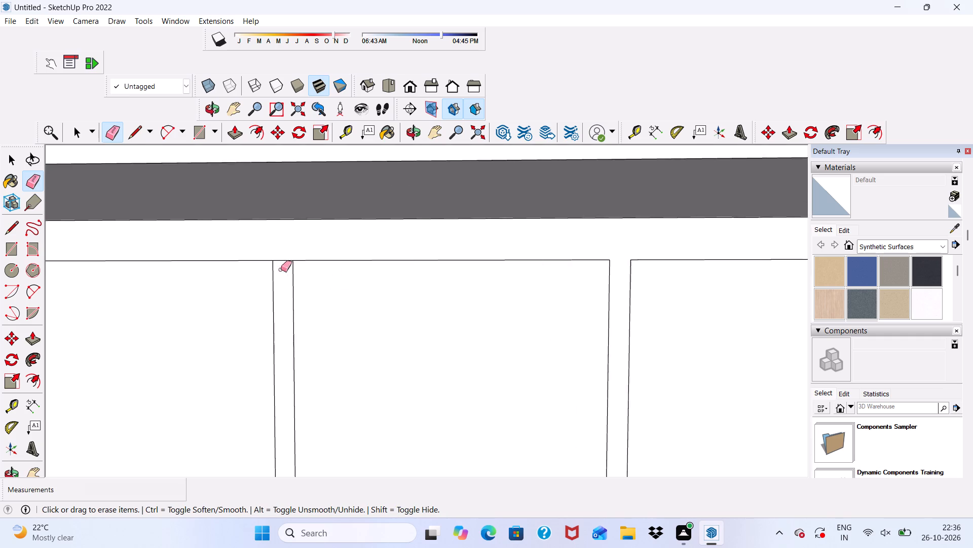
scroll(281, 269, up, 1)
drag(280, 253, 281, 269)
scroll(287, 288, down, 16)
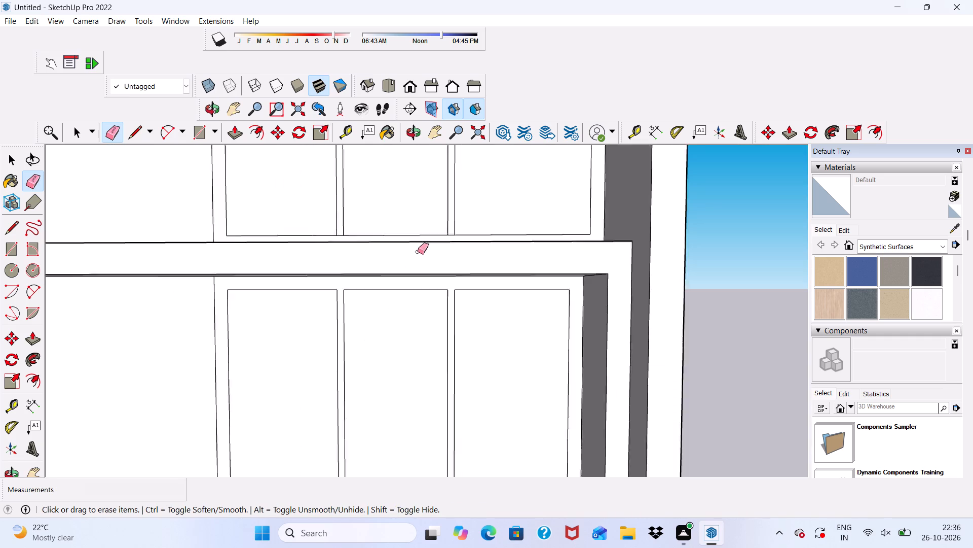
Erase the two short edges between the paired vertical lines along the bottom border of the second panel from the bottom.
scroll(418, 252, down, 3)
scroll(429, 273, up, 6)
scroll(442, 175, down, 4)
middle_drag(442, 176, 454, 273)
scroll(454, 273, up, 15)
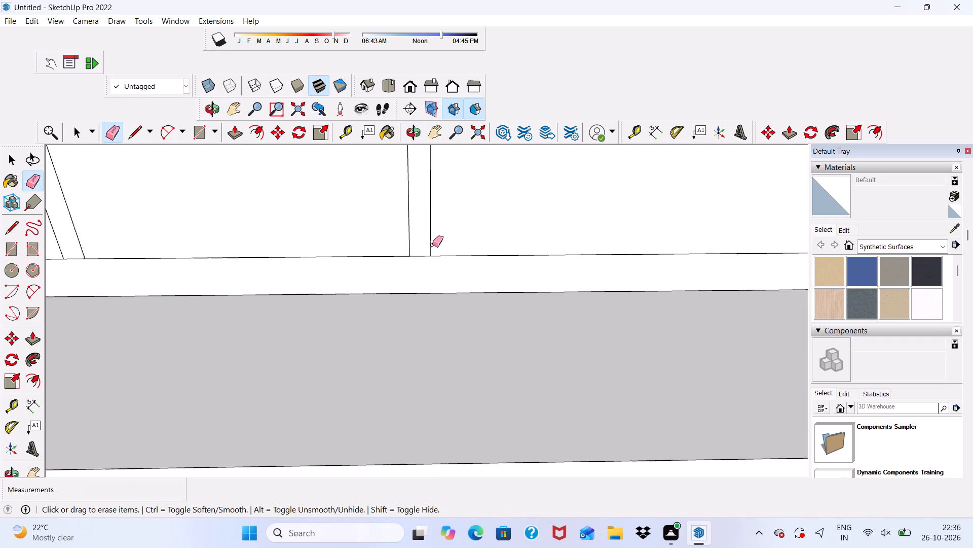
scroll(432, 245, up, 2)
click(411, 264)
click(409, 260)
scroll(407, 260, down, 2)
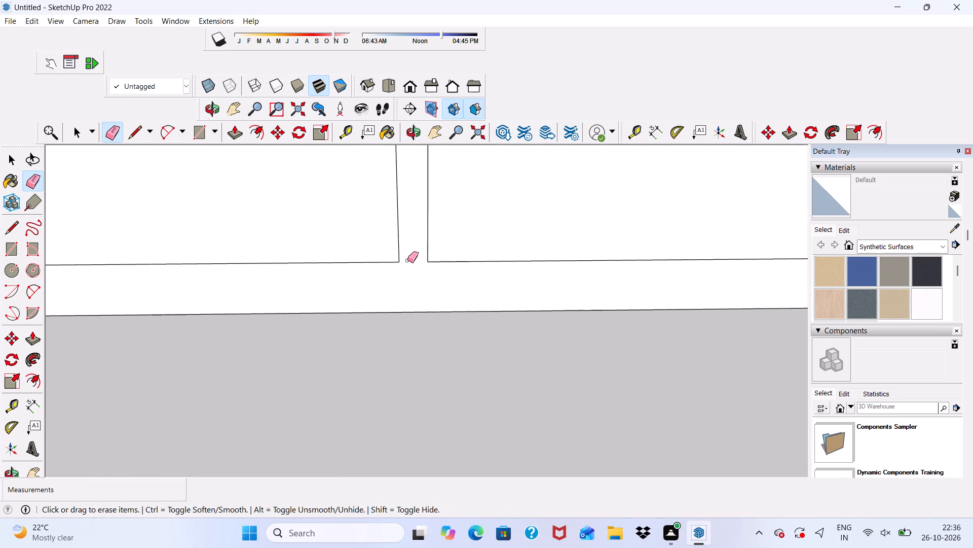
scroll(407, 260, down, 10)
scroll(183, 260, up, 4)
scroll(321, 275, up, 6)
click(322, 251)
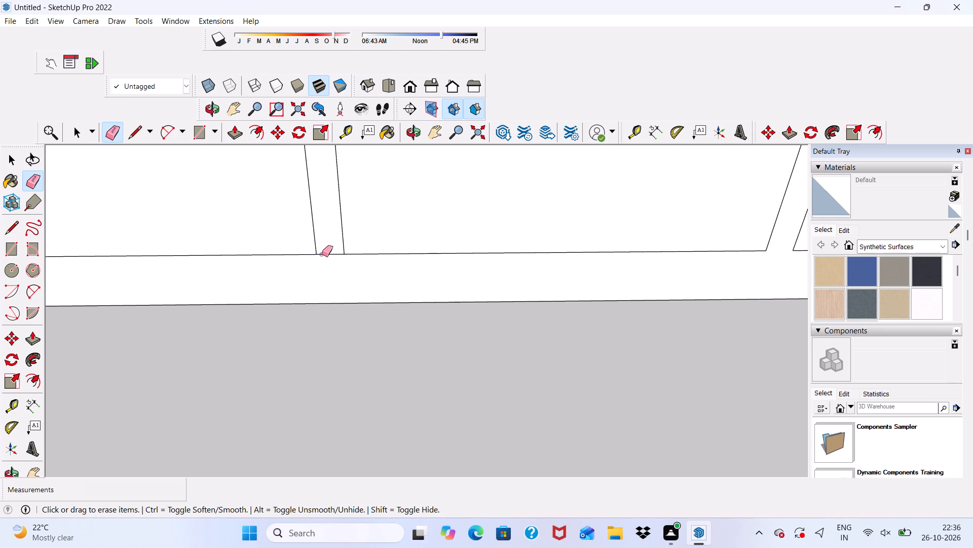
Erase the two short edges between the paired vertical lines along the top border of the second panel from the bottom.
scroll(323, 304, down, 7)
scroll(331, 314, up, 2)
scroll(333, 290, down, 18)
middle_drag(402, 384, 402, 251)
scroll(426, 199, up, 5)
scroll(415, 168, up, 16)
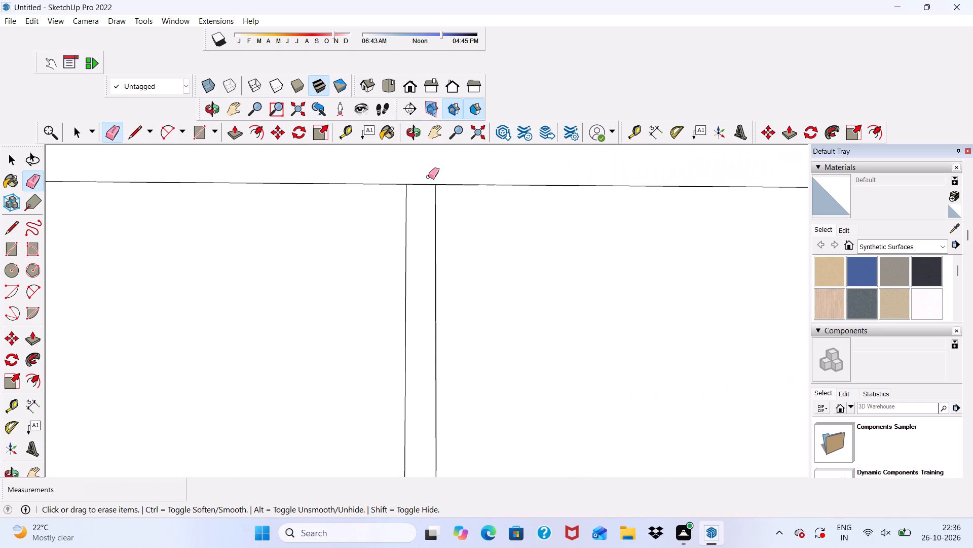
drag(428, 177, 426, 186)
scroll(425, 186, down, 13)
scroll(373, 221, up, 11)
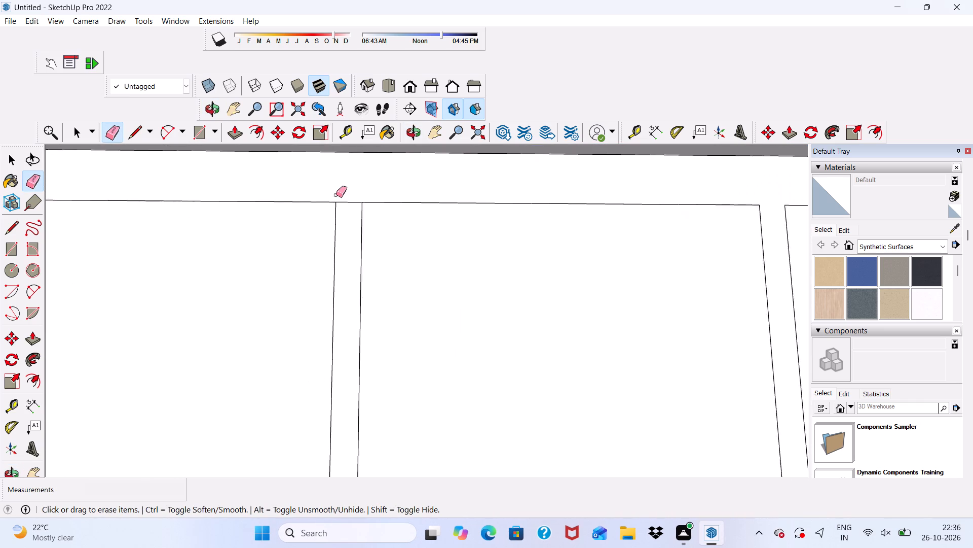
scroll(336, 195, up, 2)
drag(349, 197, 352, 204)
Erase the two short edges between the paired vertical lines along the bottom border of the middle framed panel.
scroll(350, 207, down, 6)
scroll(380, 241, down, 14)
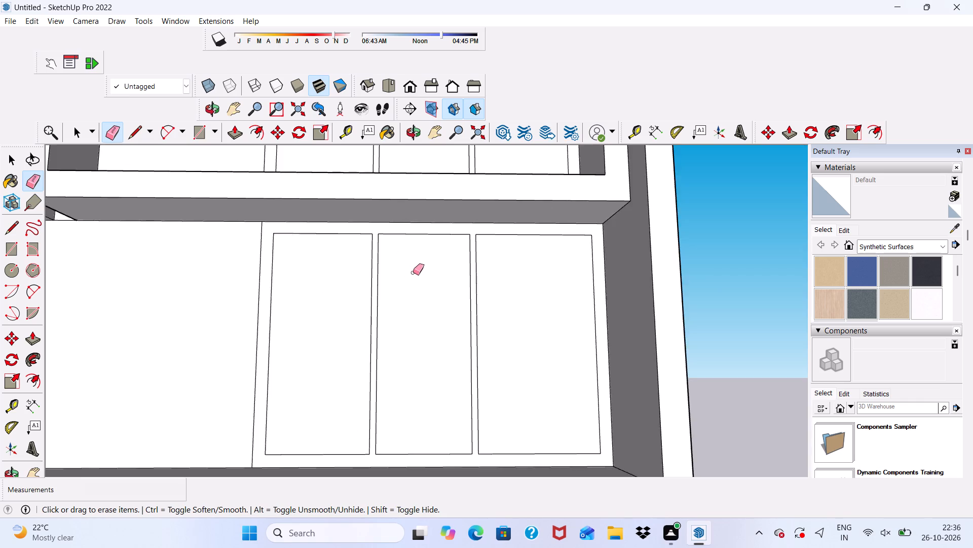
scroll(413, 272, down, 6)
middle_drag(414, 261, 369, 369)
scroll(348, 215, up, 14)
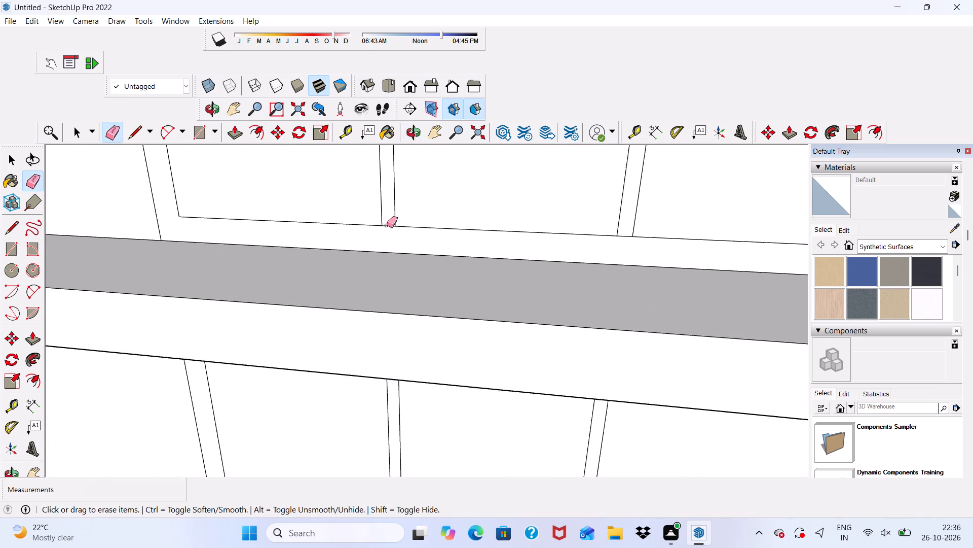
scroll(387, 225, up, 7)
drag(387, 215, 388, 250)
scroll(388, 250, down, 11)
scroll(538, 252, up, 5)
scroll(604, 245, up, 5)
scroll(599, 245, down, 1)
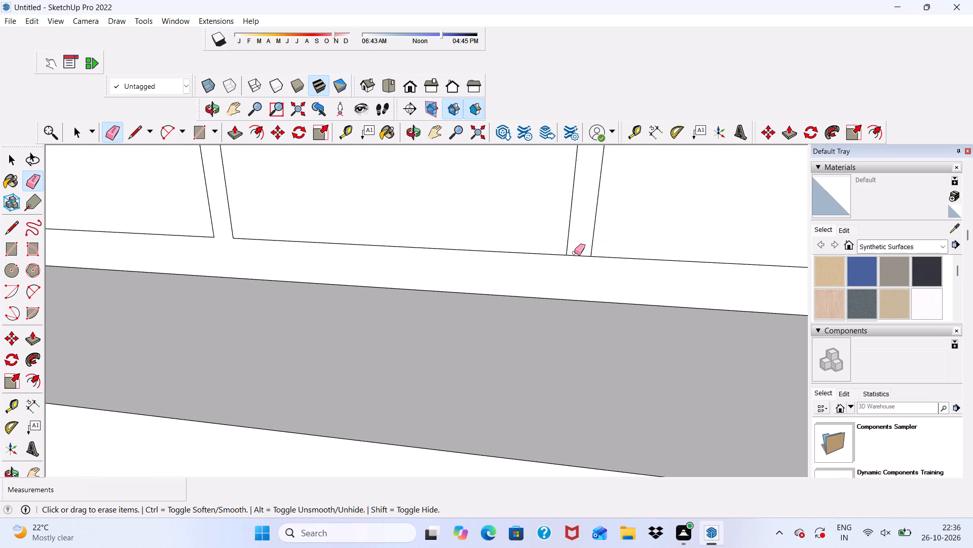
drag(574, 253, 574, 260)
Erase the two short edges between the paired vertical lines along the top border of the middle framed panel.
scroll(572, 257, down, 14)
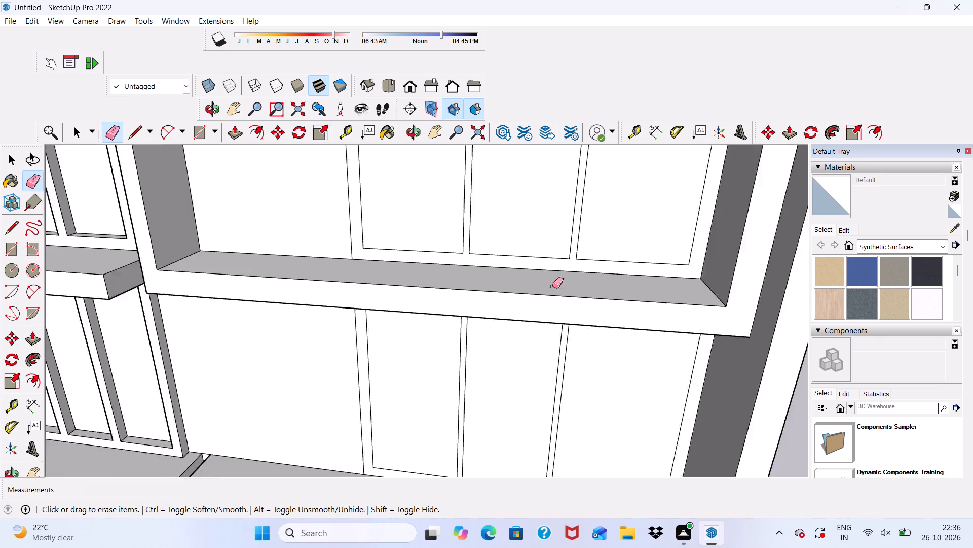
scroll(552, 286, down, 10)
middle_drag(520, 303, 519, 224)
scroll(509, 165, up, 5)
scroll(484, 183, down, 1)
scroll(482, 186, up, 7)
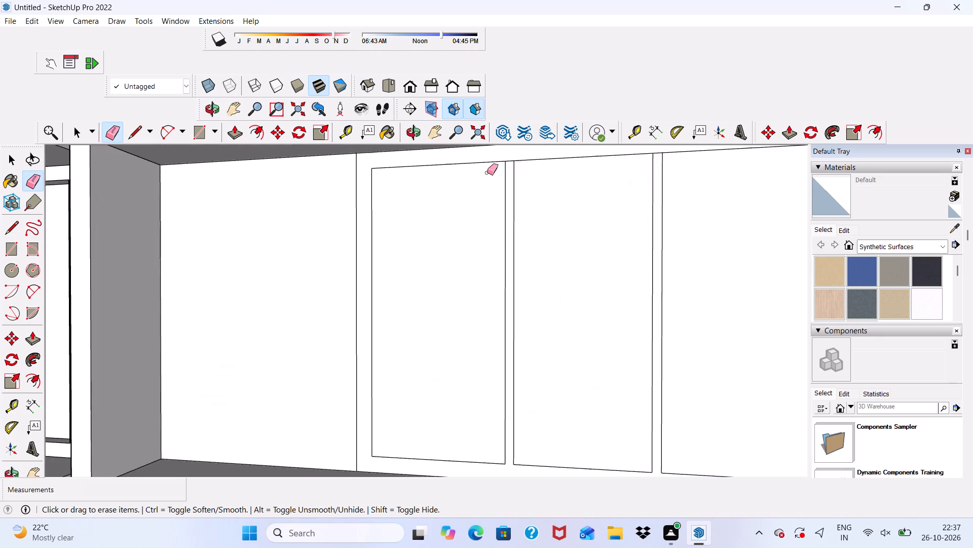
scroll(487, 173, up, 12)
click(500, 159)
scroll(466, 188, down, 6)
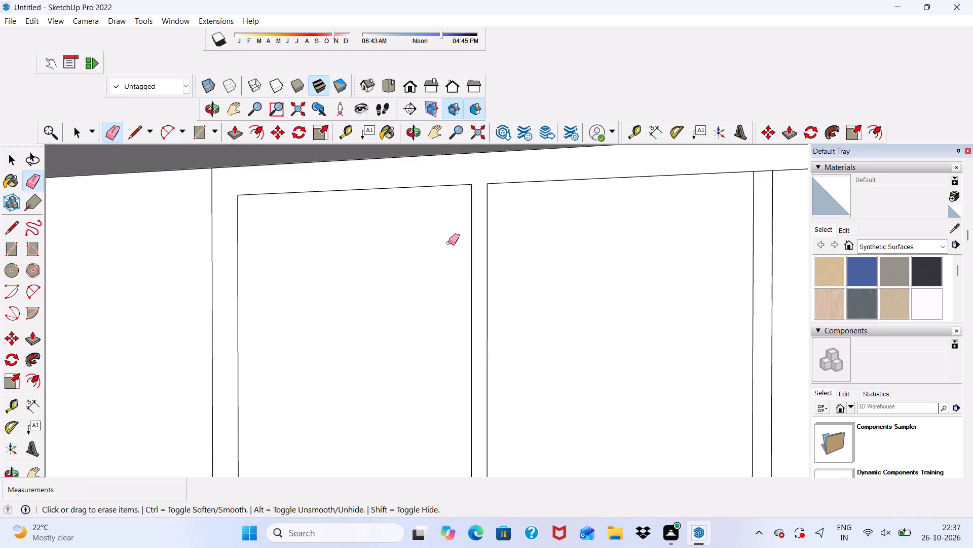
scroll(448, 243, down, 6)
scroll(578, 210, up, 11)
drag(612, 218, 615, 224)
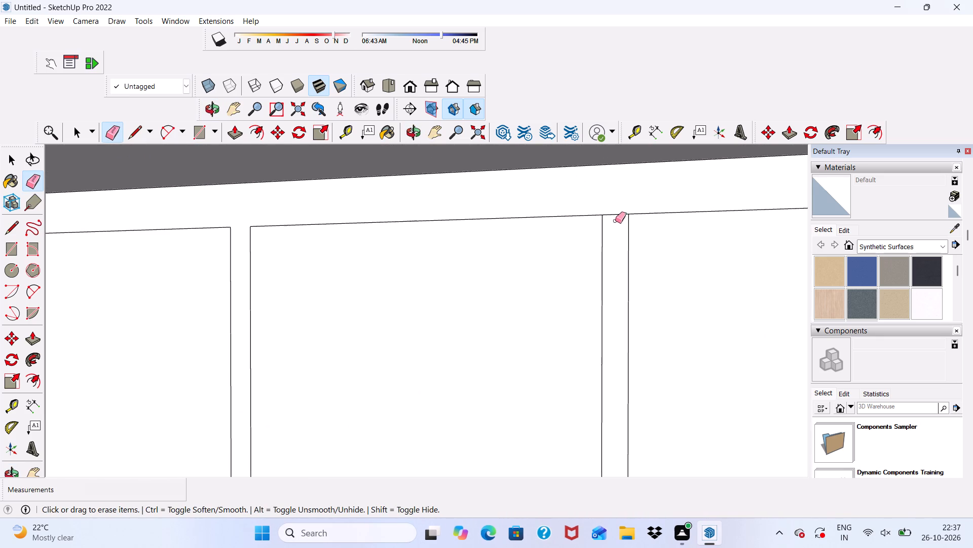
drag(612, 210, 612, 215)
Erase the two short edges between the paired vertical lines along the bottom border of the panel just below the topmost one.
scroll(608, 216, down, 11)
middle_drag(483, 260, 537, 296)
scroll(458, 267, down, 12)
scroll(463, 179, down, 6)
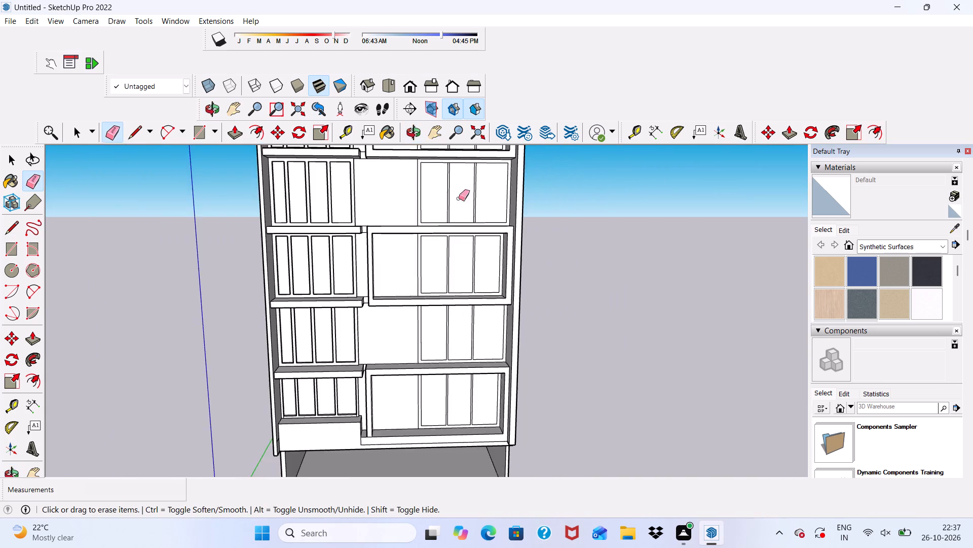
scroll(459, 174, up, 16)
scroll(390, 274, down, 2)
scroll(424, 435, up, 10)
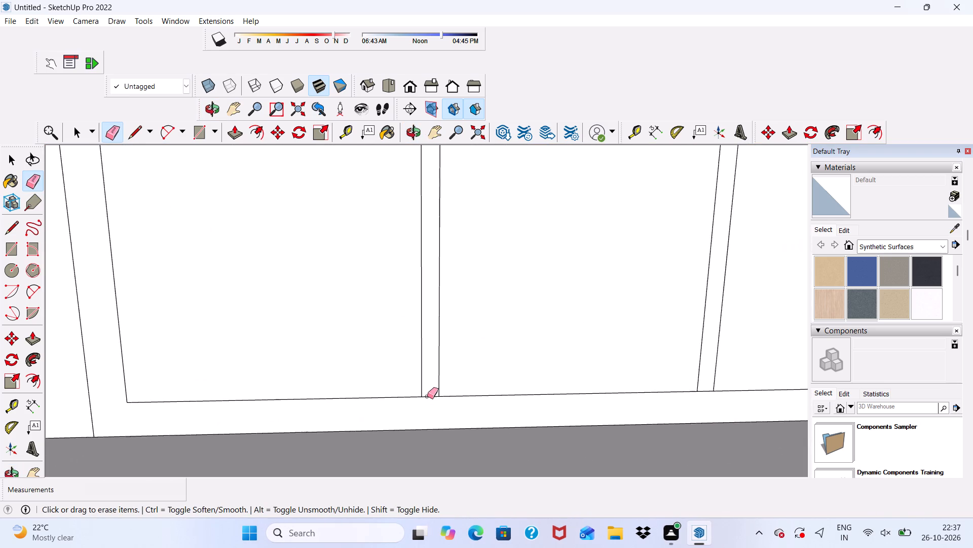
click(427, 396)
scroll(695, 393, up, 4)
scroll(692, 383, down, 1)
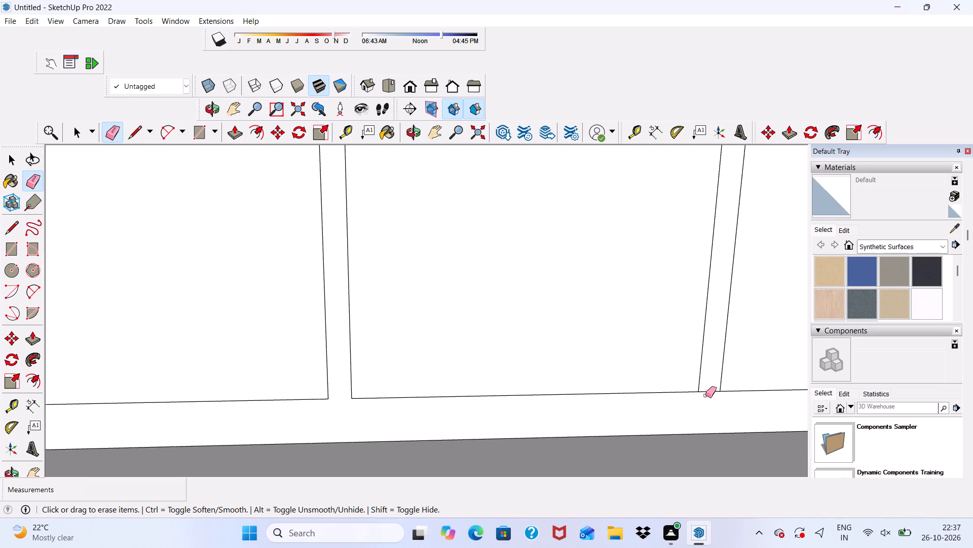
click(707, 388)
Erase the two short edges between the paired vertical lines along the top border of the panel just below the topmost one.
scroll(567, 430, down, 16)
middle_drag(455, 421, 435, 350)
scroll(435, 350, down, 7)
scroll(477, 248, up, 9)
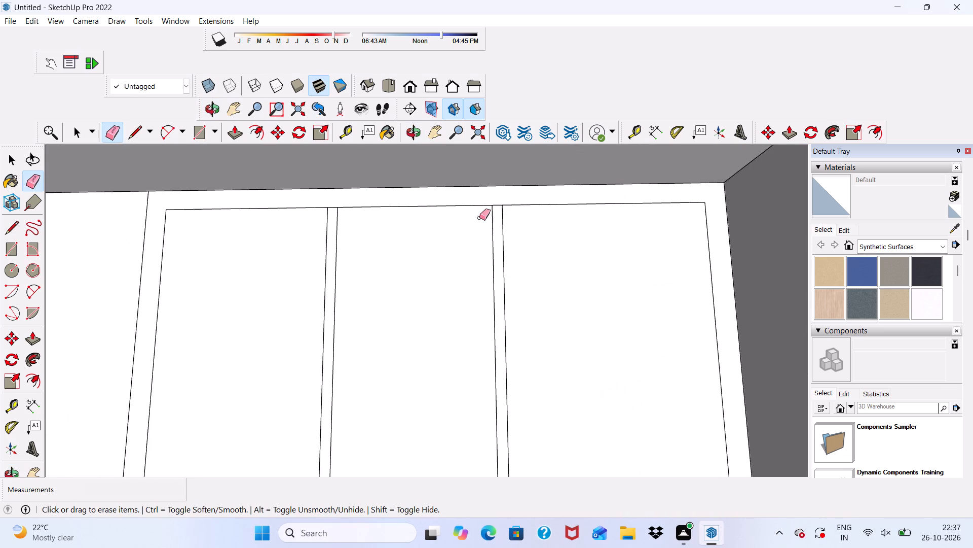
scroll(498, 211, up, 12)
click(493, 193)
scroll(493, 198, down, 8)
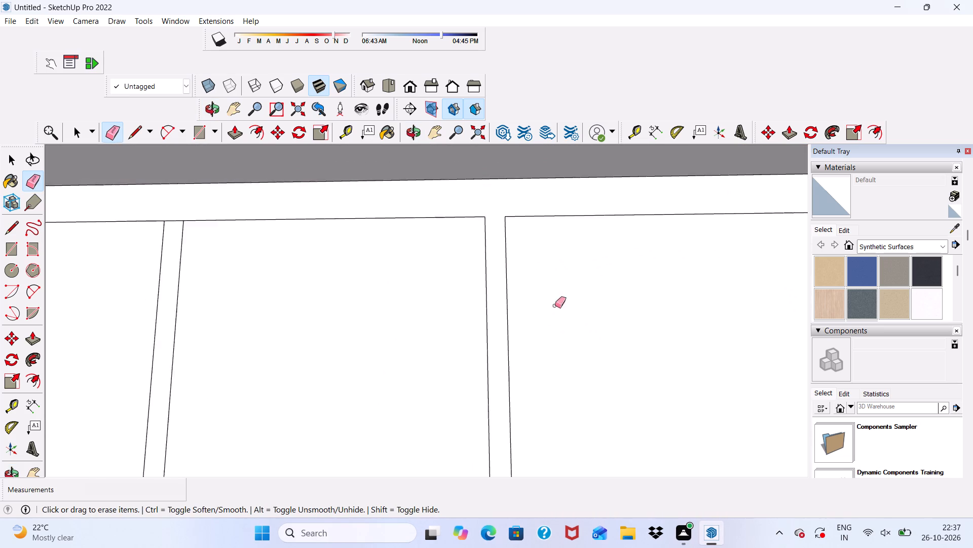
scroll(555, 305, down, 3)
scroll(410, 283, up, 6)
scroll(246, 219, up, 5)
click(246, 219)
drag(246, 219, 245, 224)
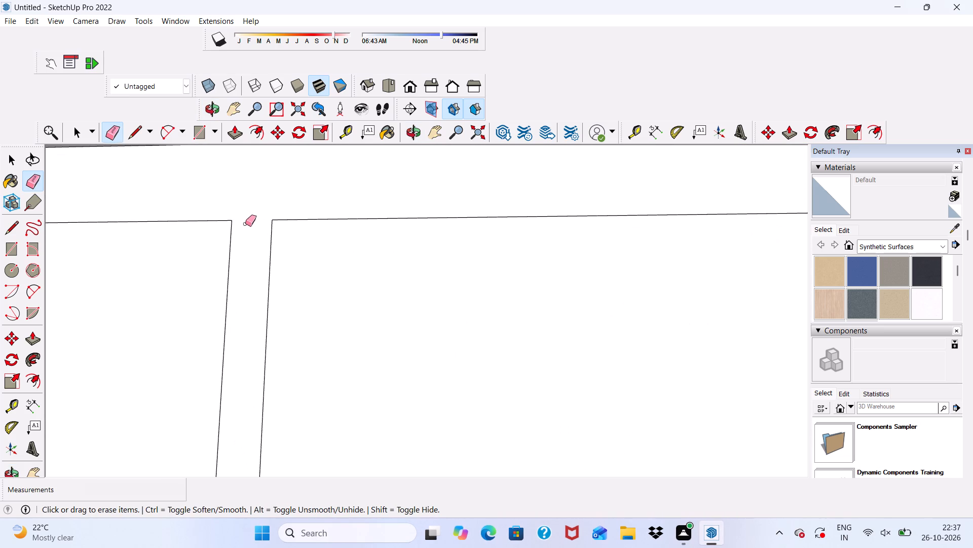
Erase the two short edges between the paired vertical lines along the bottom border of the topmost framed panel.
scroll(244, 268, down, 7)
scroll(363, 287, up, 2)
scroll(365, 283, down, 14)
middle_drag(423, 269, 434, 365)
scroll(434, 365, down, 1)
scroll(394, 304, up, 1)
scroll(390, 293, down, 4)
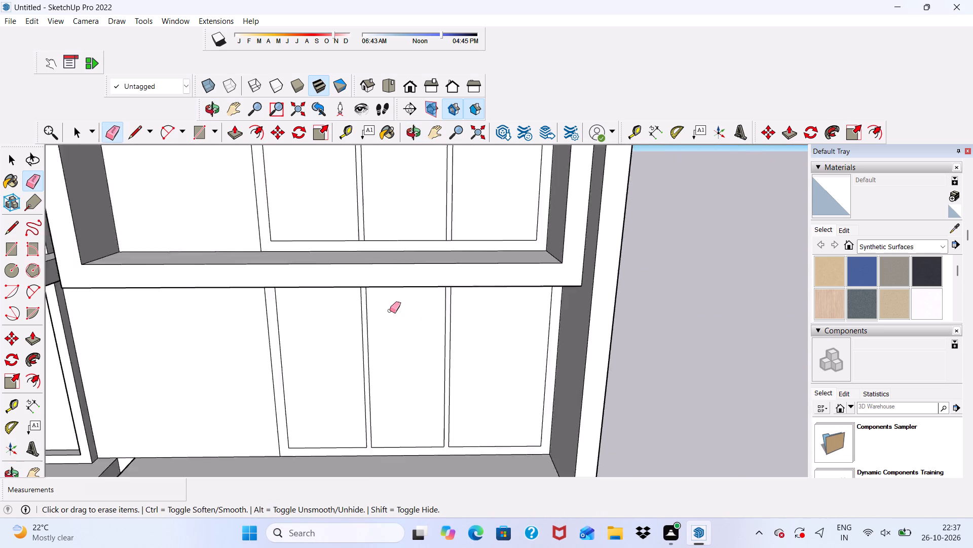
scroll(390, 311, down, 2)
scroll(395, 224, up, 20)
drag(332, 313, 333, 326)
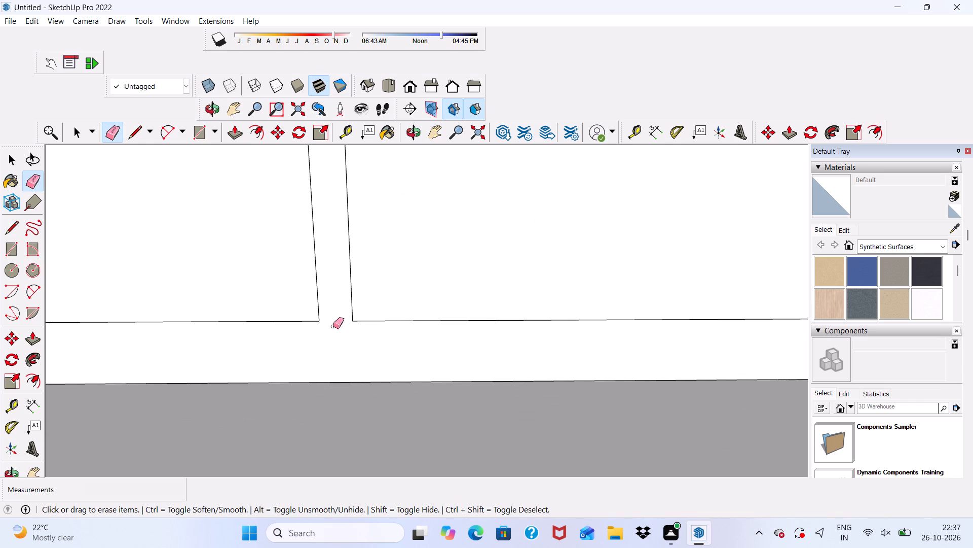
scroll(333, 326, down, 6)
scroll(587, 353, up, 7)
drag(655, 305, 656, 332)
Erase the two short edges between the paired vertical lines along the top border of the topmost framed panel.
scroll(585, 325, down, 5)
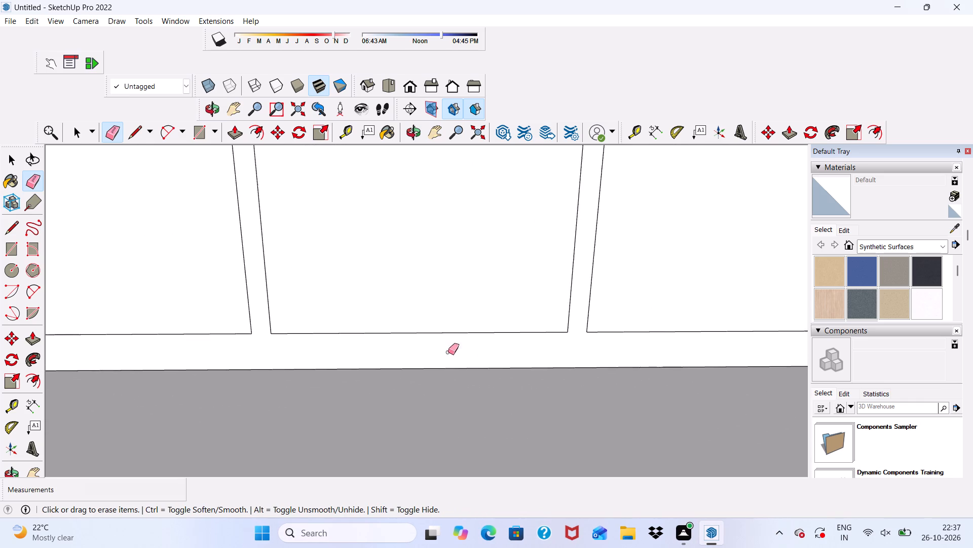
scroll(448, 352, down, 8)
scroll(382, 346, down, 6)
middle_drag(404, 448, 398, 359)
scroll(370, 217, down, 4)
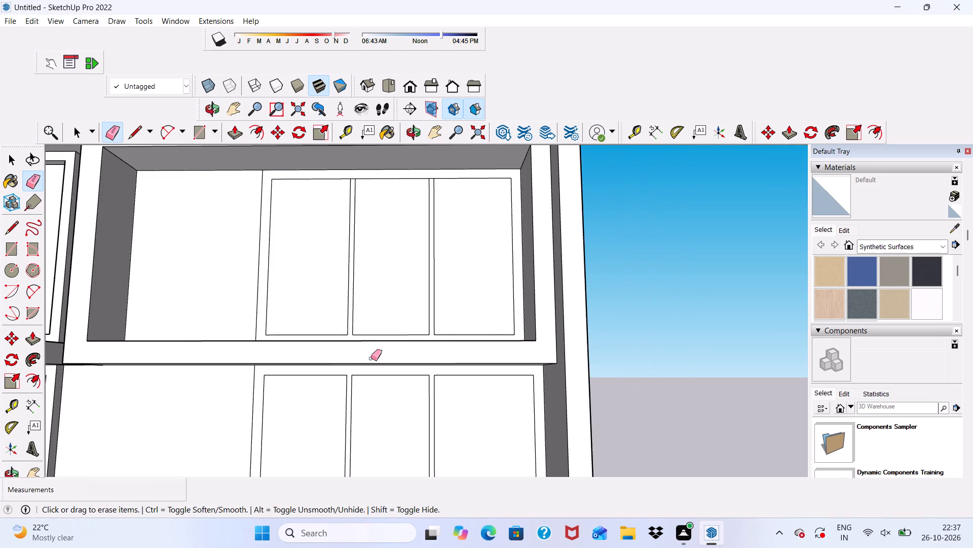
scroll(358, 220, up, 14)
drag(363, 181, 365, 184)
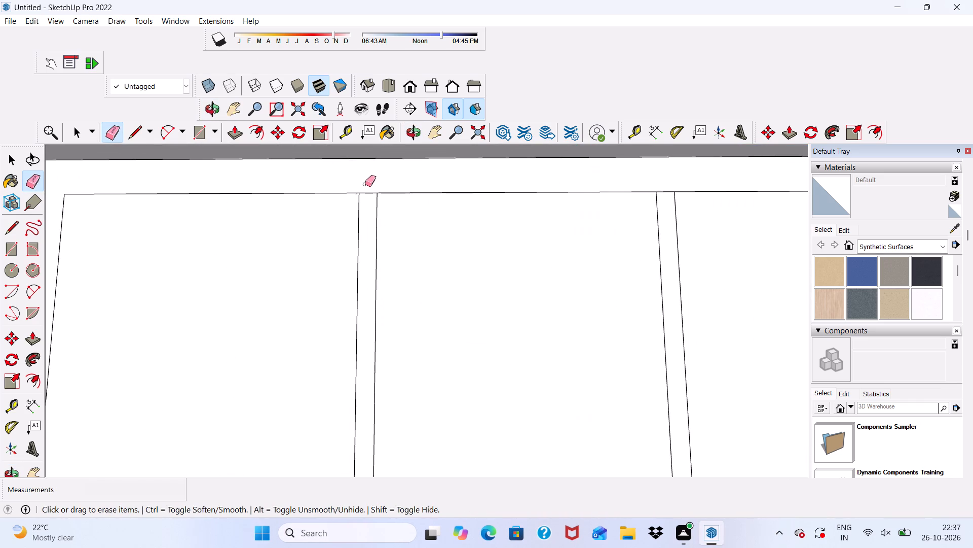
drag(365, 184, 367, 194)
scroll(721, 161, up, 7)
drag(634, 196, 638, 222)
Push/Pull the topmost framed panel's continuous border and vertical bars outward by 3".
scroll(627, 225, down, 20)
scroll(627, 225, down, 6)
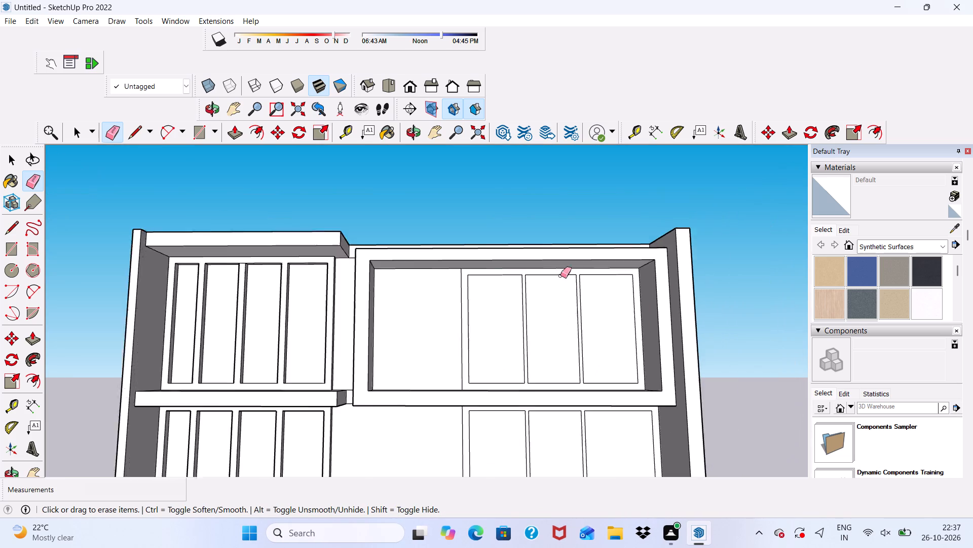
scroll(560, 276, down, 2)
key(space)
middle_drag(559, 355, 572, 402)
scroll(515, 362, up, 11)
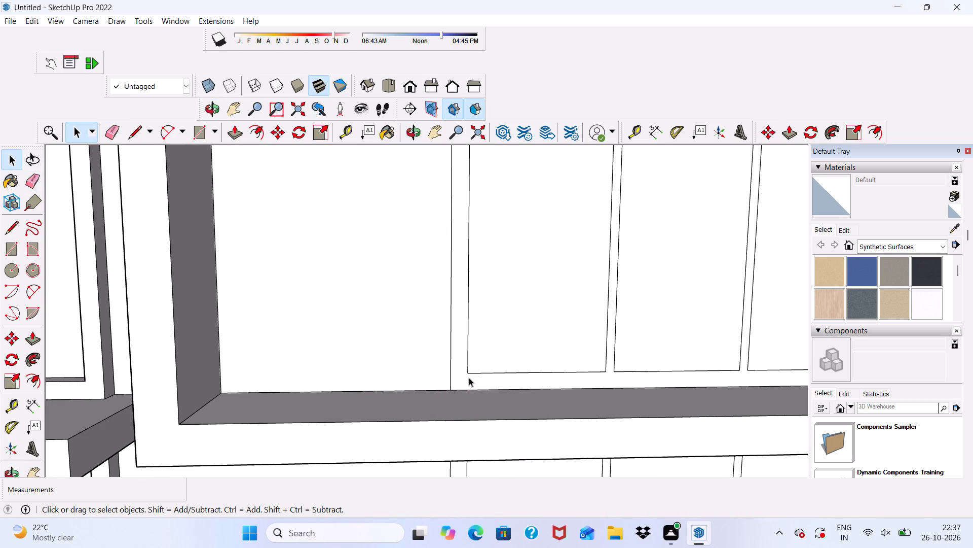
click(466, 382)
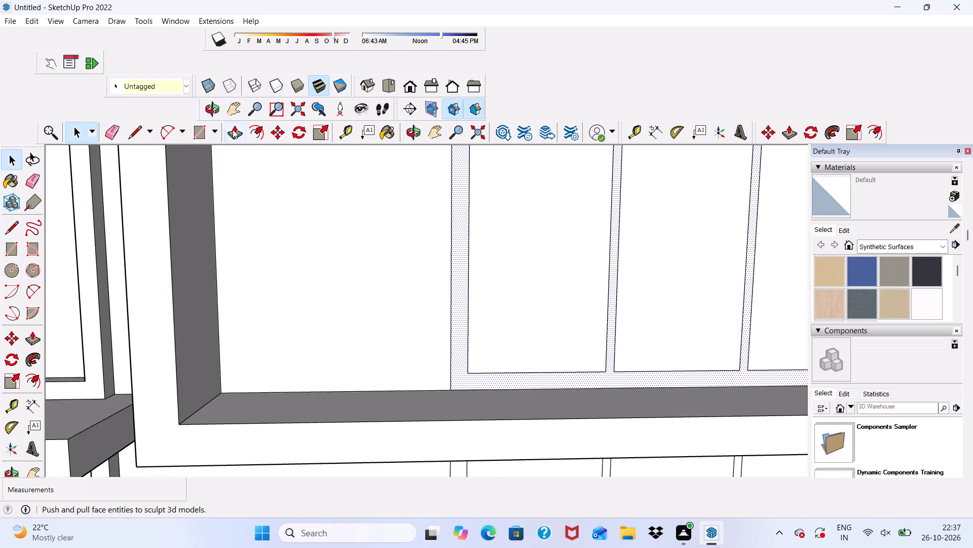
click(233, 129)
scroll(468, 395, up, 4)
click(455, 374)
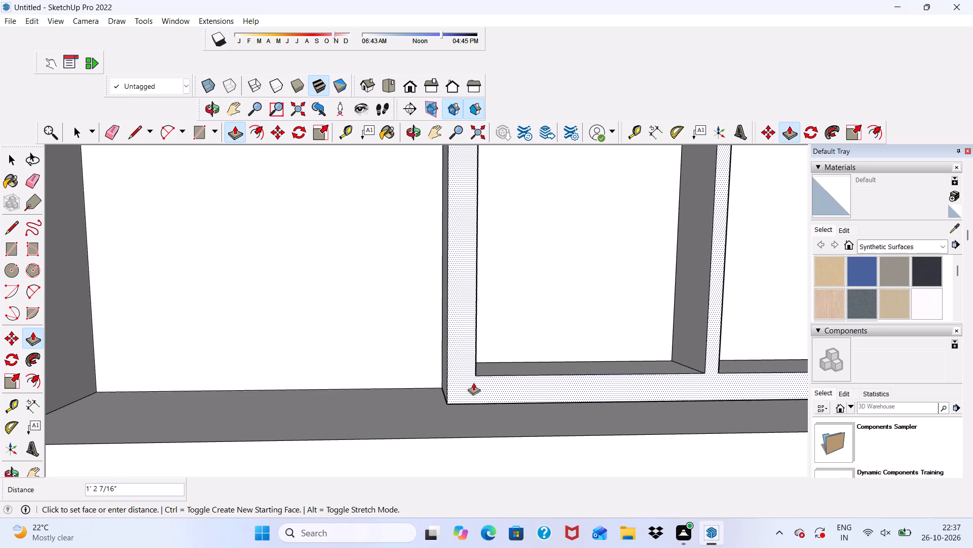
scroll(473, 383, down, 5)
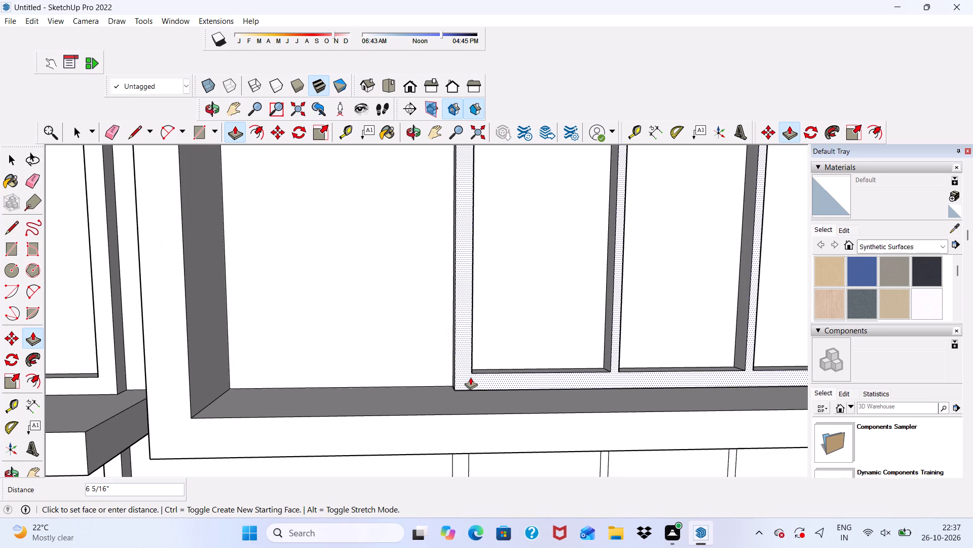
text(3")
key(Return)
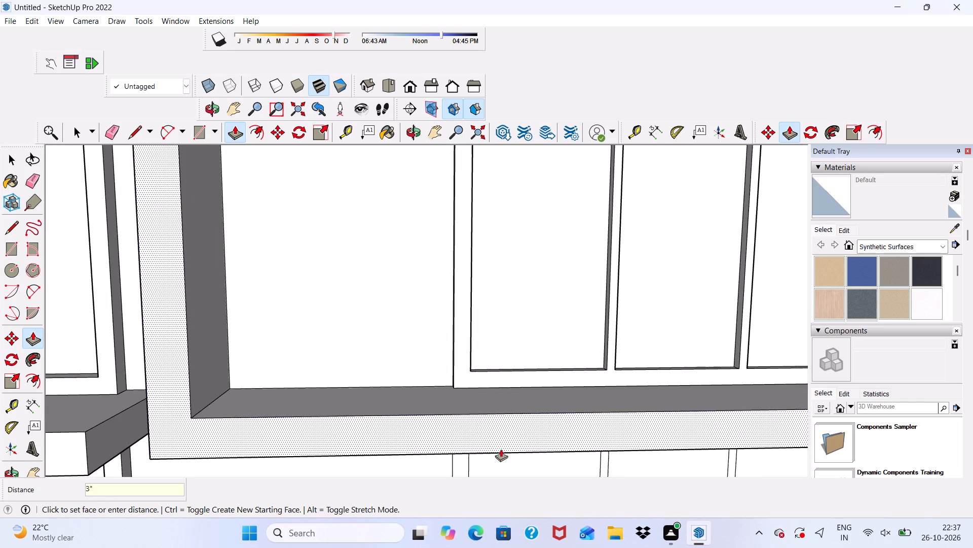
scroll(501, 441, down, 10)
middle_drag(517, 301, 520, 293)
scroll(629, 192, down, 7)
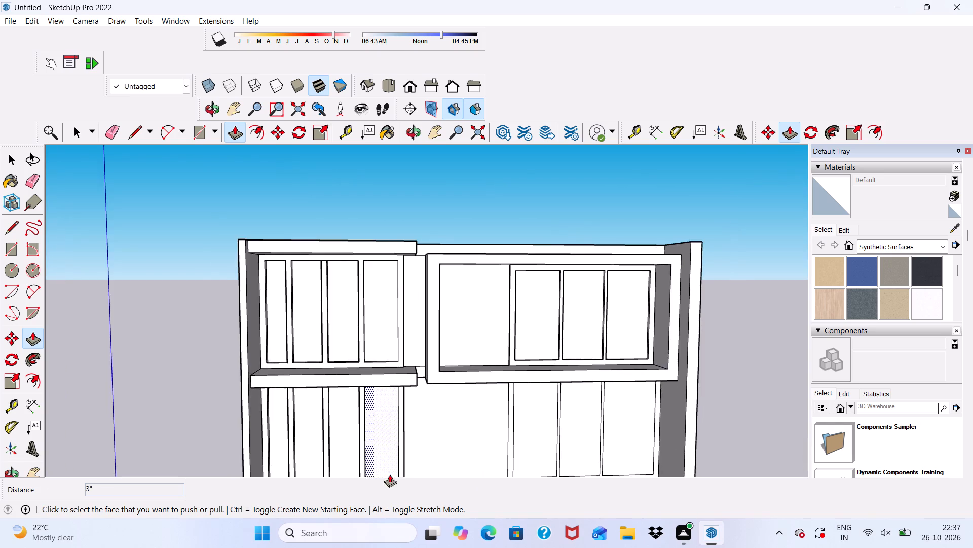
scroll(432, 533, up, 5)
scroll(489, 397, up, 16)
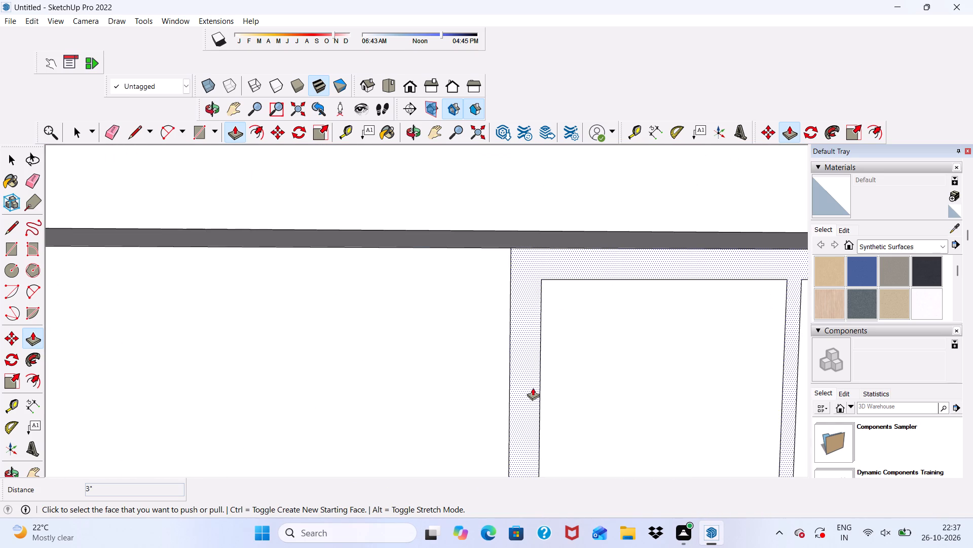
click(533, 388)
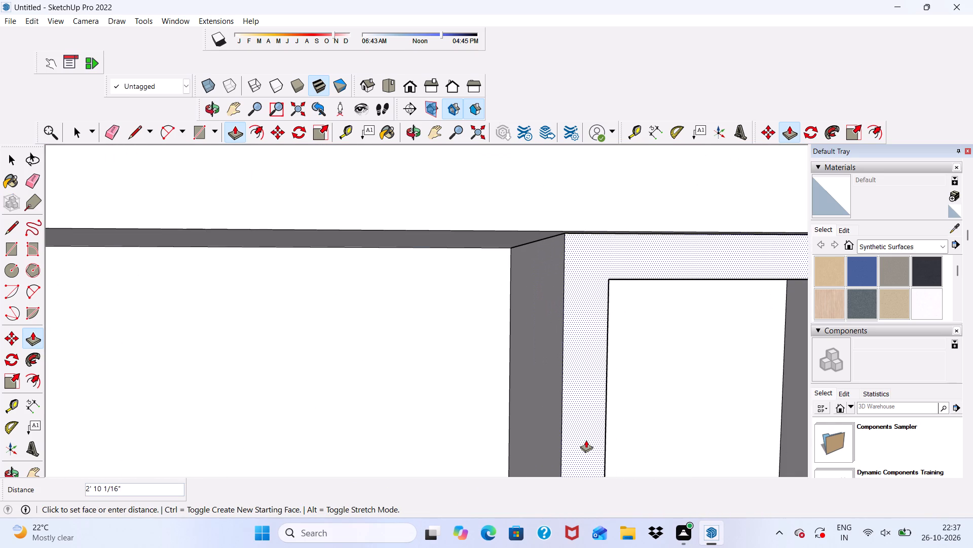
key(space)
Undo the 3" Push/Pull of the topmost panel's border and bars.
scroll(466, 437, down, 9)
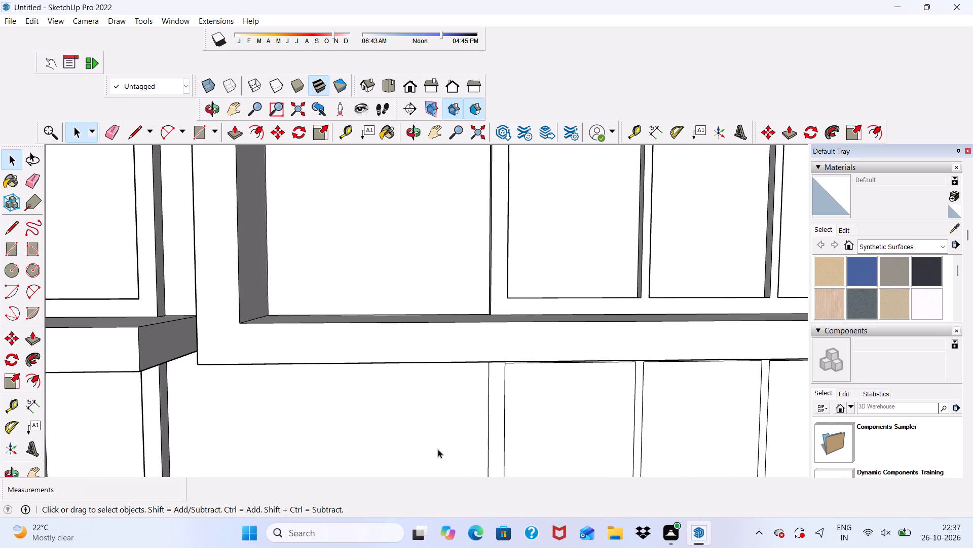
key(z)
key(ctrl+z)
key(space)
Push/Pull the topmost framed panel's continuous border and vertical bars outward by 6".
scroll(499, 328, up, 3)
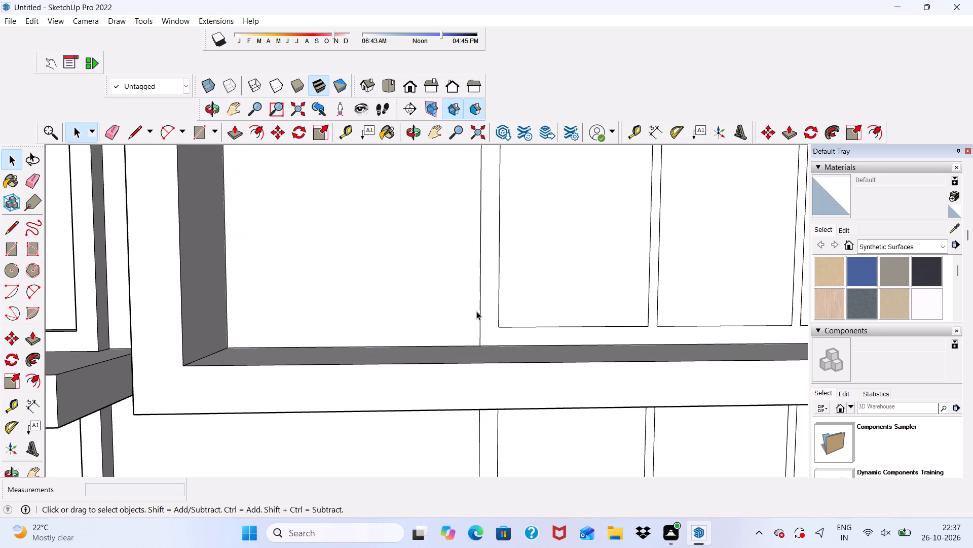
key(space)
click(494, 323)
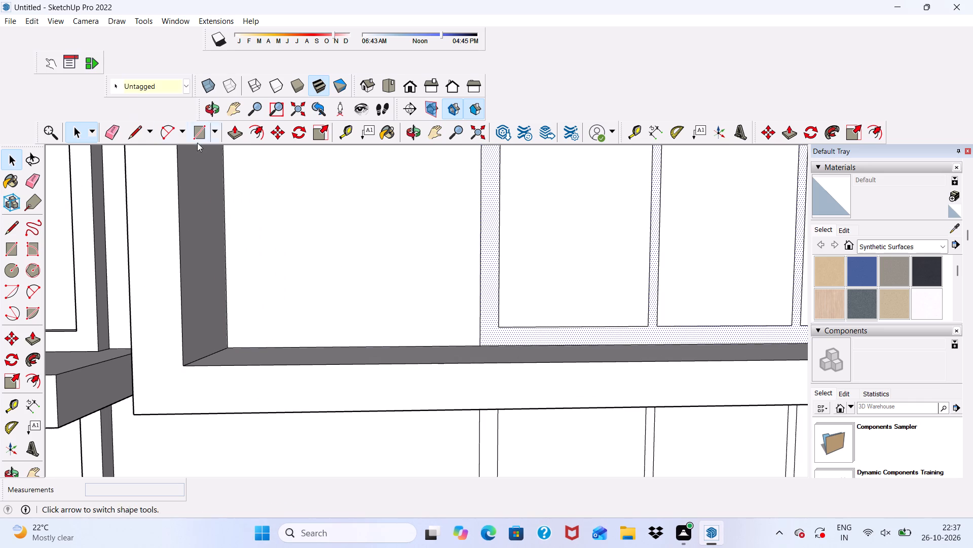
click(231, 134)
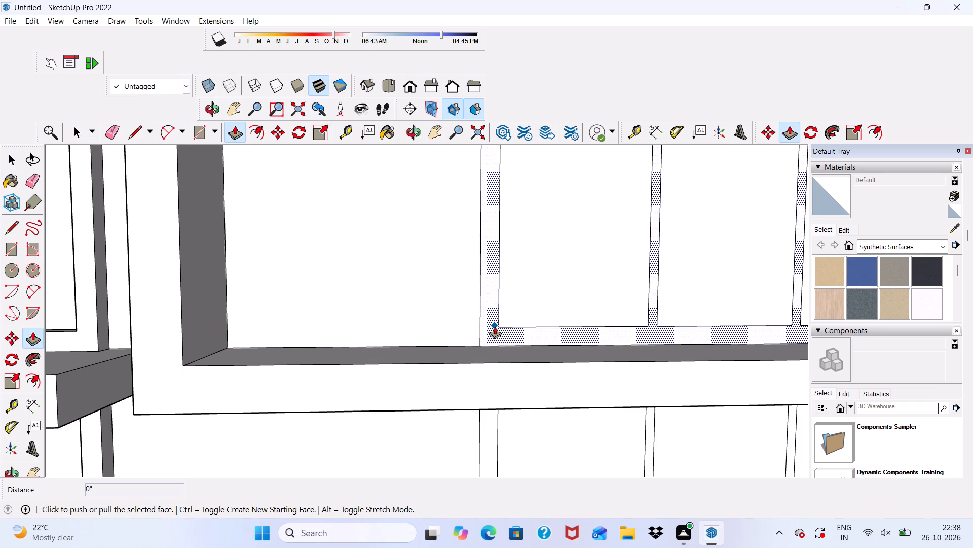
click(495, 326)
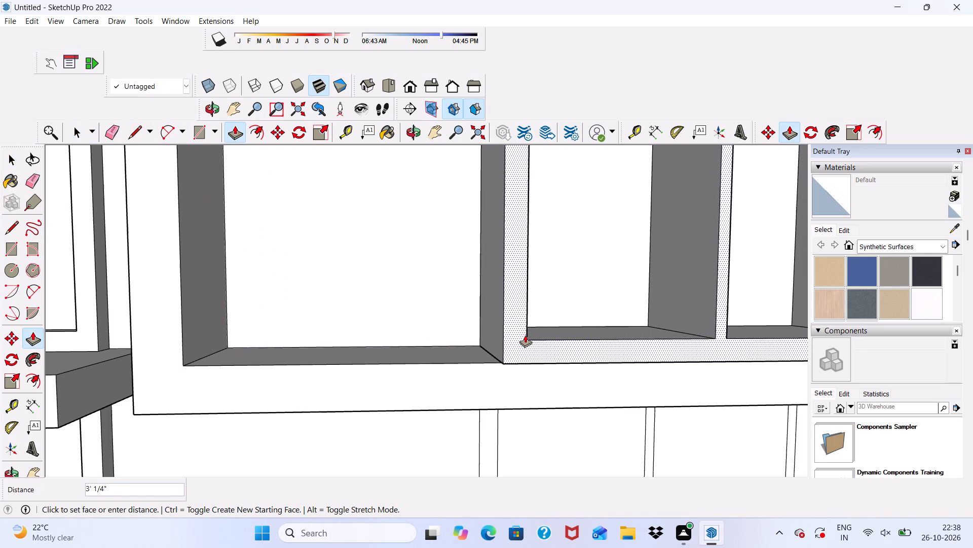
key(6)
key(shift+quotedbl)
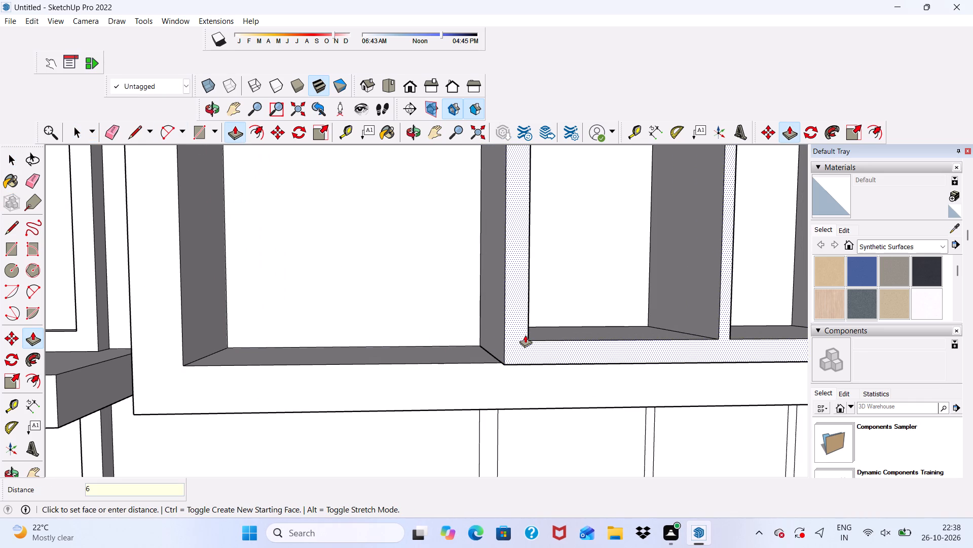
key(Return)
Push/Pull the border and vertical bars of the unframed panel directly below the topmost frame outward by 6".
scroll(469, 322, down, 7)
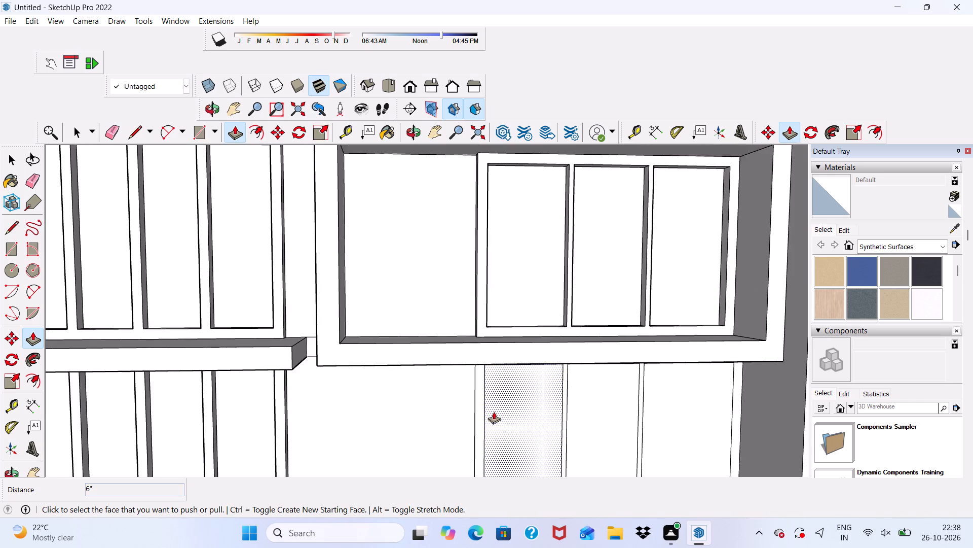
scroll(494, 437, up, 7)
scroll(421, 316, down, 1)
scroll(457, 319, up, 3)
click(459, 318)
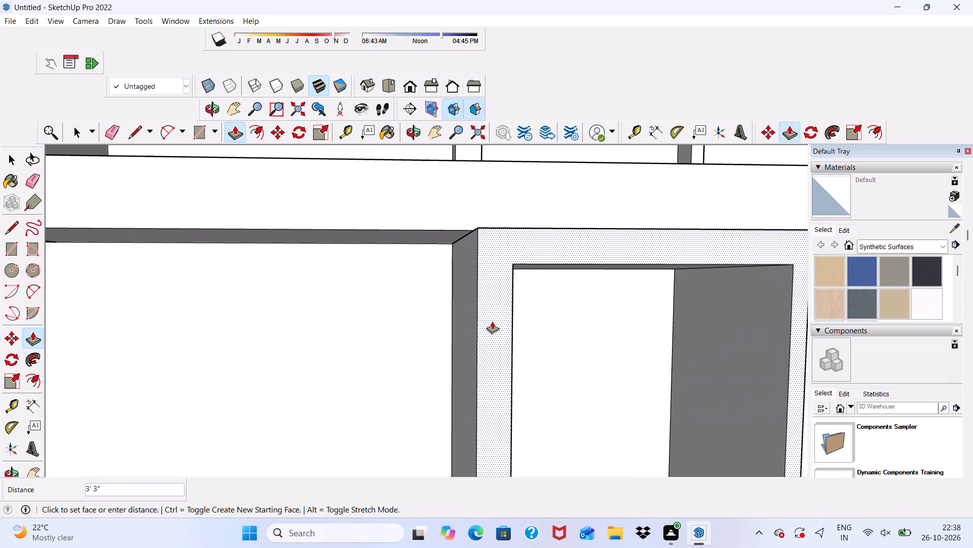
text(6")
key(Return)
Push/Pull the middle framed panel's continuous border and vertical bars outward by 6".
scroll(471, 324, down, 7)
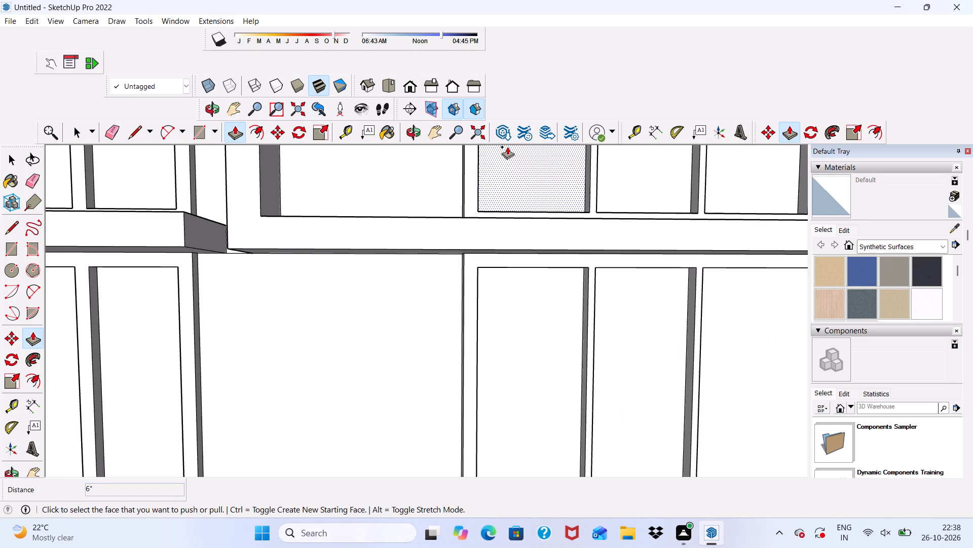
scroll(507, 147, down, 12)
scroll(525, 297, up, 17)
click(482, 288)
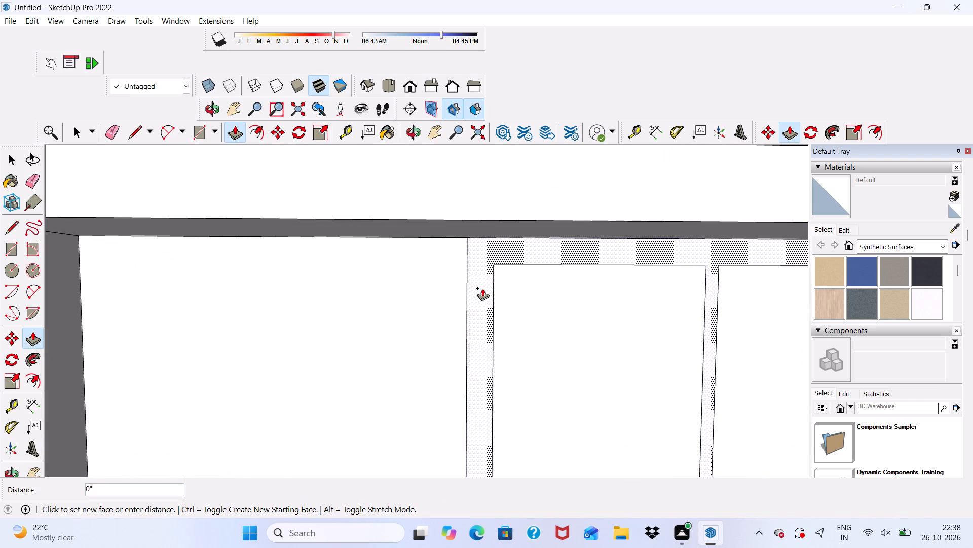
text(6")
key(Return)
Push/Pull the border and vertical bars of the unframed panel directly below the middle frame outward by 6".
scroll(440, 267, down, 6)
scroll(516, 147, down, 9)
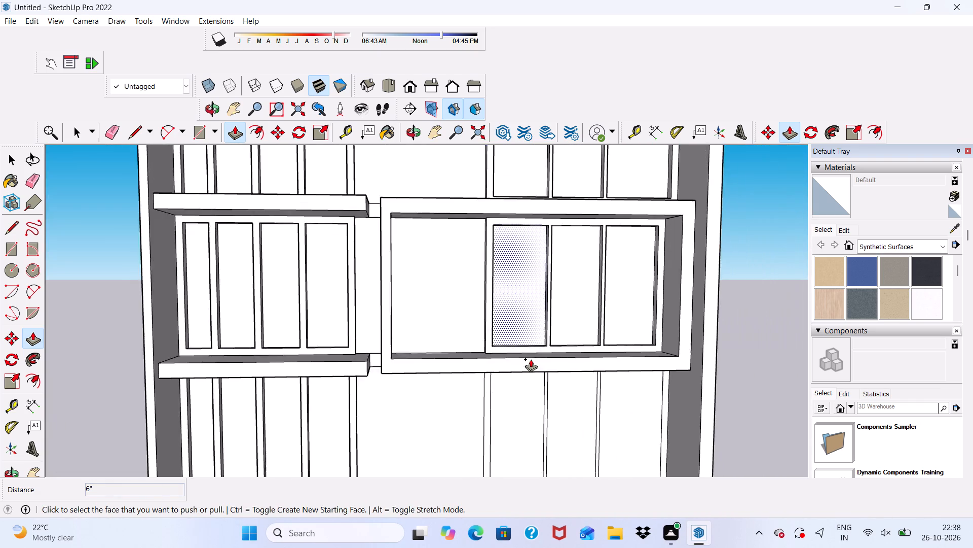
scroll(535, 373, up, 3)
scroll(468, 399, up, 4)
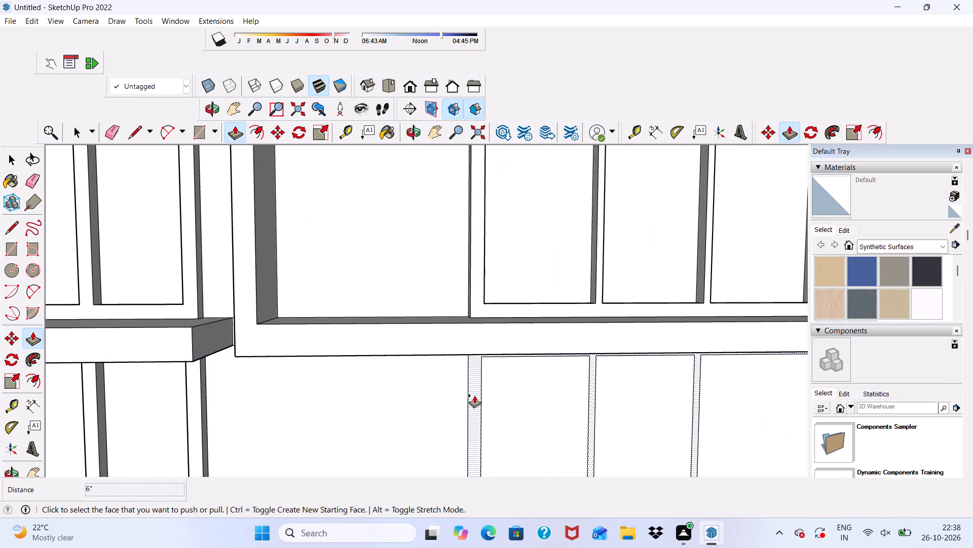
click(474, 395)
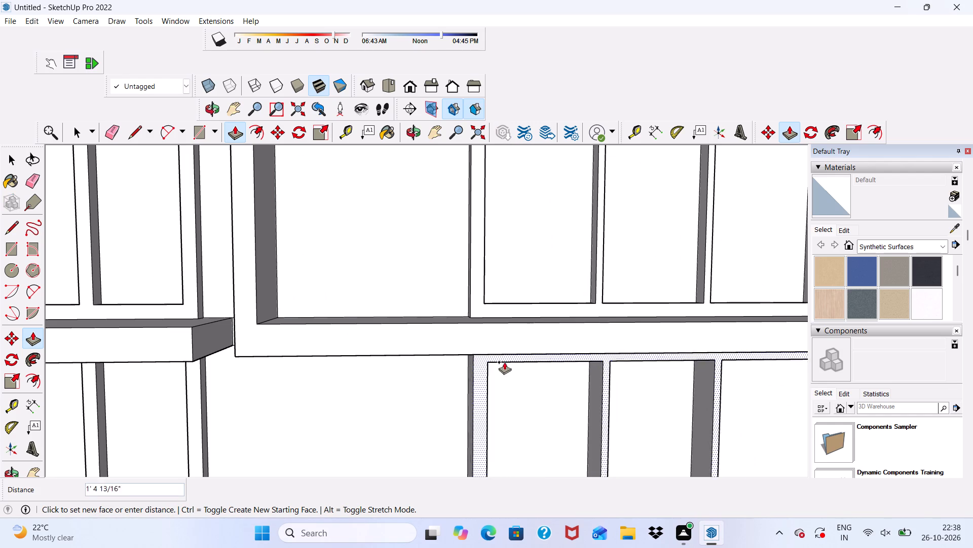
text(6")
key(Return)
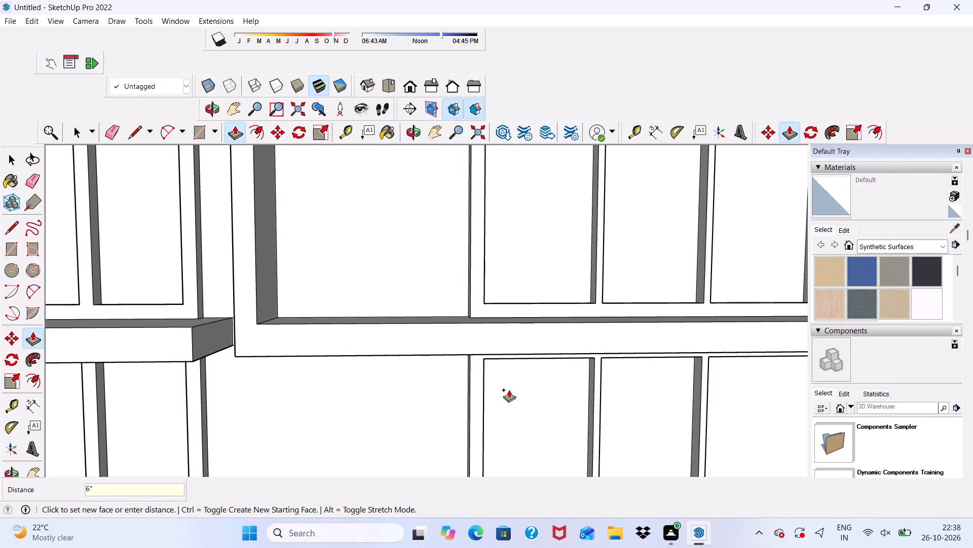
Push/Pull the lowest framed panel's continuous border and vertical bars outward by 6".
scroll(438, 467, down, 8)
scroll(454, 282, down, 5)
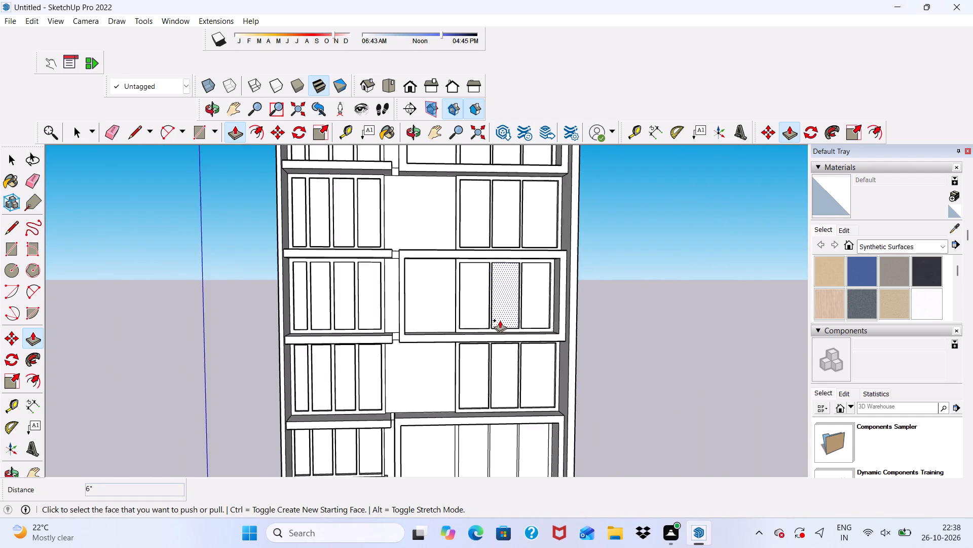
scroll(500, 320, down, 3)
scroll(460, 465, up, 12)
scroll(467, 375, up, 8)
scroll(467, 375, down, 1)
middle_drag(467, 375, 500, 173)
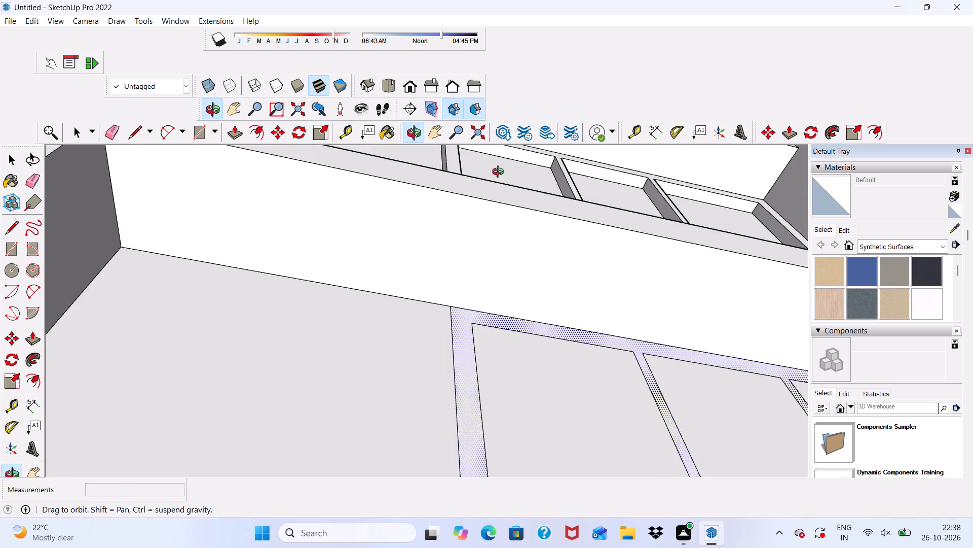
middle_drag(500, 173, 467, 359)
click(459, 294)
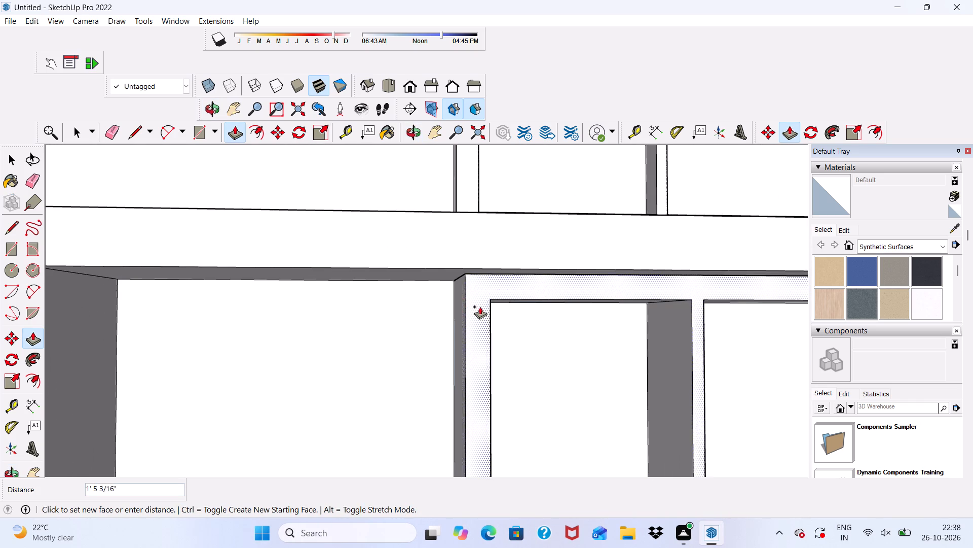
text(6")
key(Return)
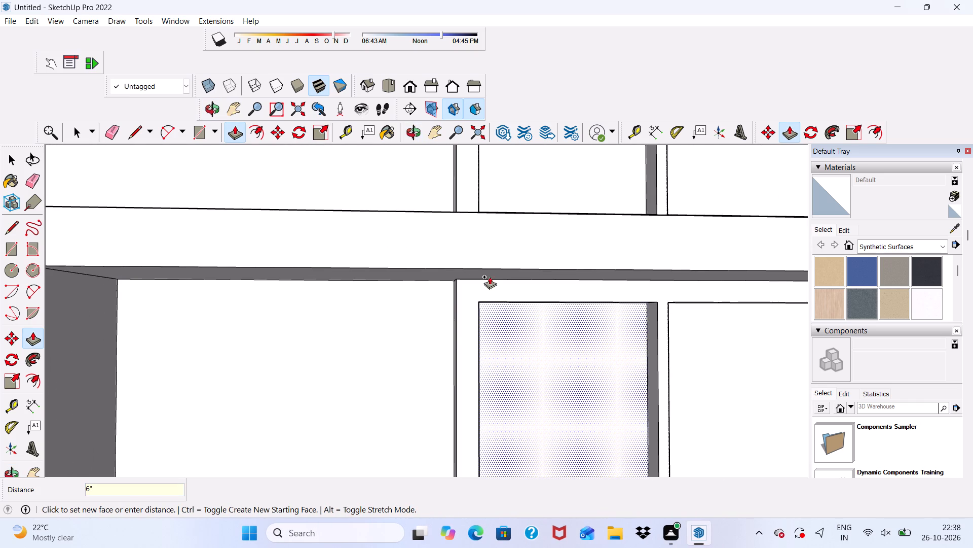
Erase the two leftover vertical lines near the front edge of the building's right side wall.
scroll(490, 276, down, 19)
middle_drag(544, 320, 405, 382)
key(space)
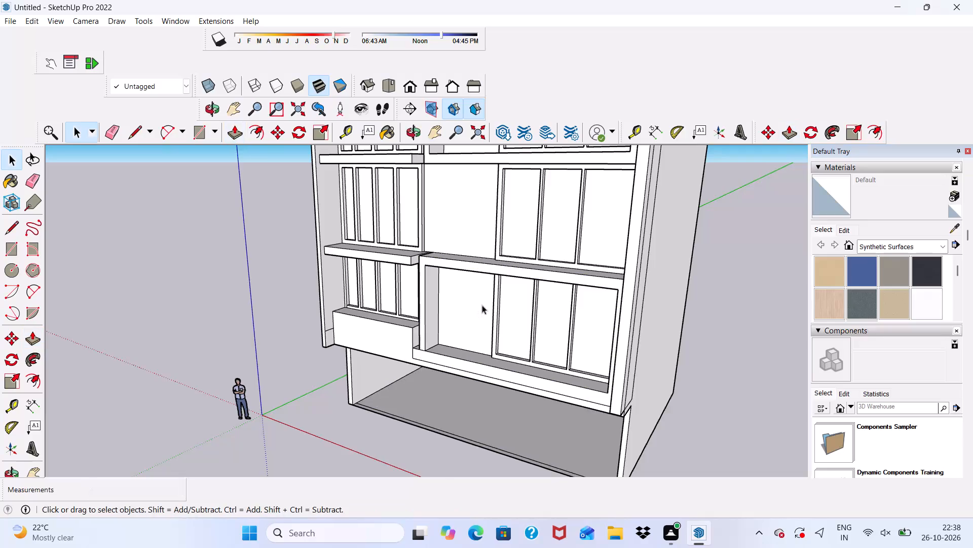
scroll(442, 305, down, 5)
middle_drag(494, 361, 338, 412)
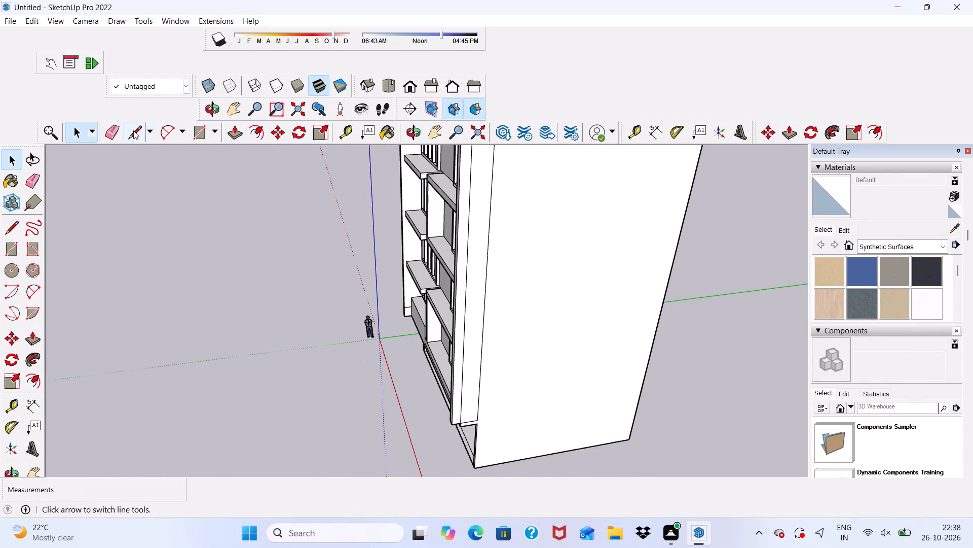
click(110, 131)
scroll(466, 298, up, 5)
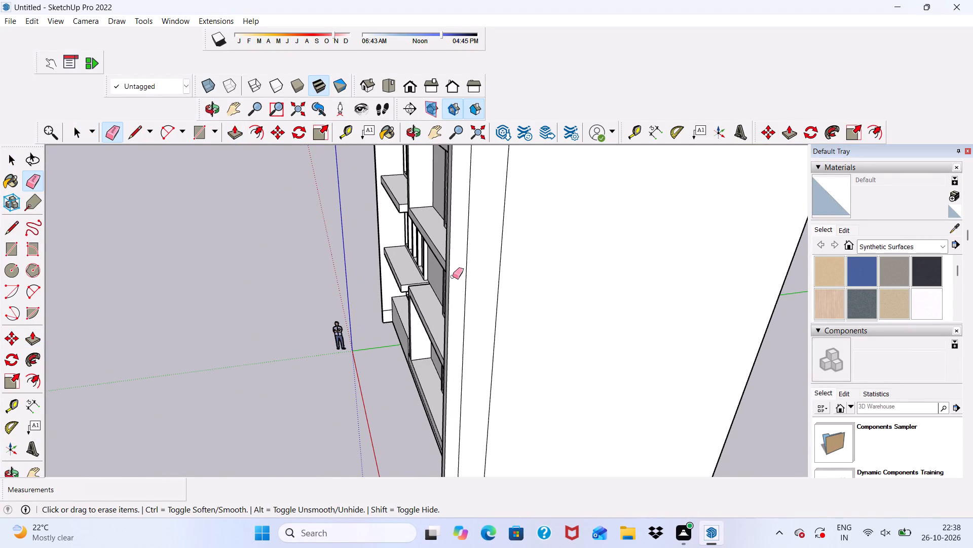
drag(463, 266, 505, 257)
scroll(477, 158, down, 7)
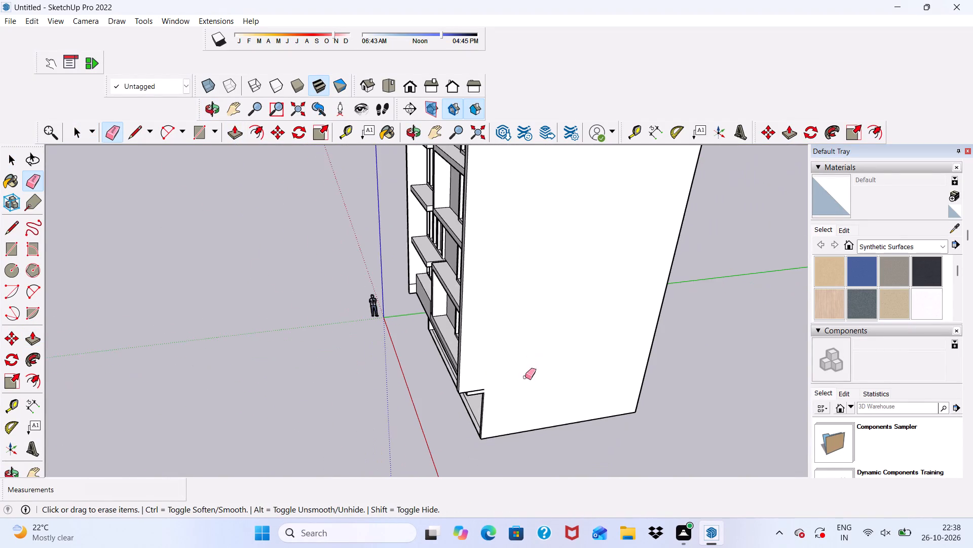
scroll(512, 425, up, 17)
drag(443, 317, 445, 339)
Inspect the front facade from below and above, checking the extruded panels, slabs and projecting frames.
scroll(416, 347, down, 3)
middle_drag(400, 356, 603, 305)
scroll(596, 286, down, 3)
middle_drag(594, 318, 667, 286)
key(space)
scroll(462, 315, down, 4)
middle_drag(452, 341, 607, 289)
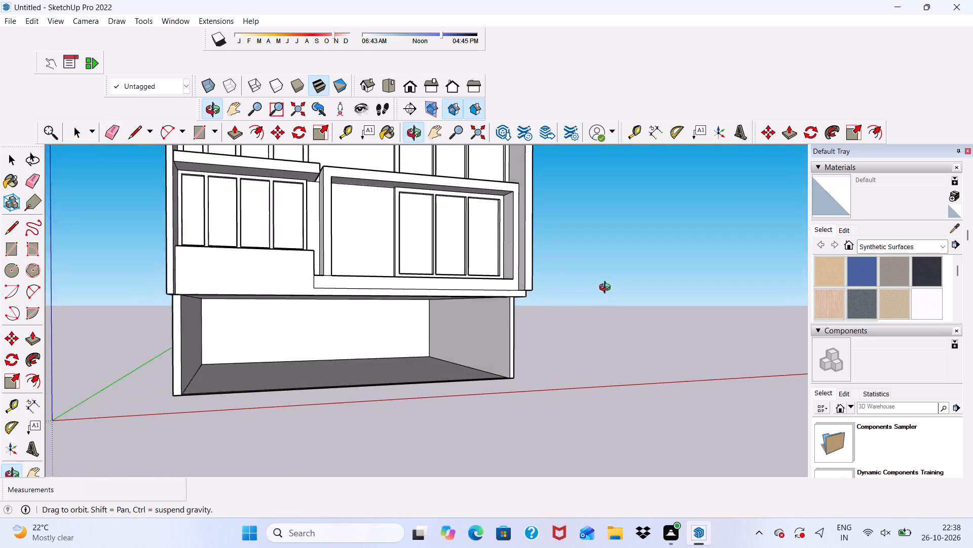
middle_drag(607, 289, 641, 300)
scroll(585, 294, down, 11)
middle_drag(513, 314, 402, 410)
Erase the two short horizontal edges across the gap between the left slab and the middle projecting frame's bottom.
scroll(507, 226, up, 6)
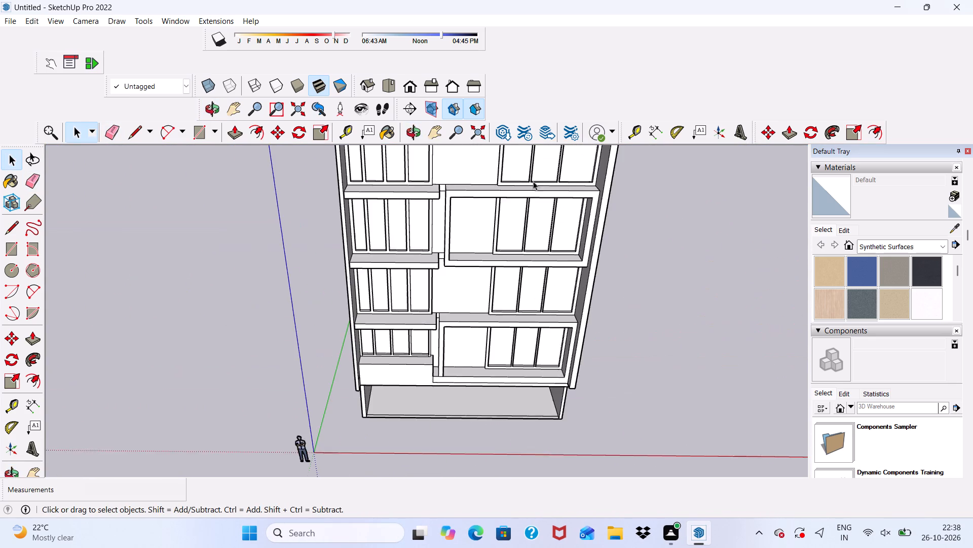
scroll(445, 305, down, 1)
scroll(421, 376, up, 1)
middle_drag(421, 376, 409, 262)
scroll(409, 262, up, 16)
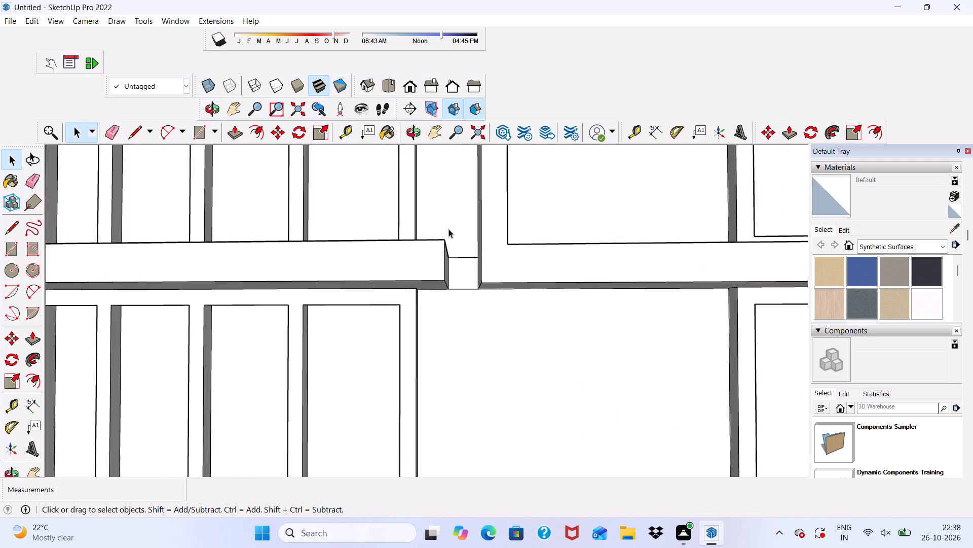
scroll(414, 237, up, 2)
click(117, 136)
scroll(293, 282, down, 1)
scroll(334, 299, up, 5)
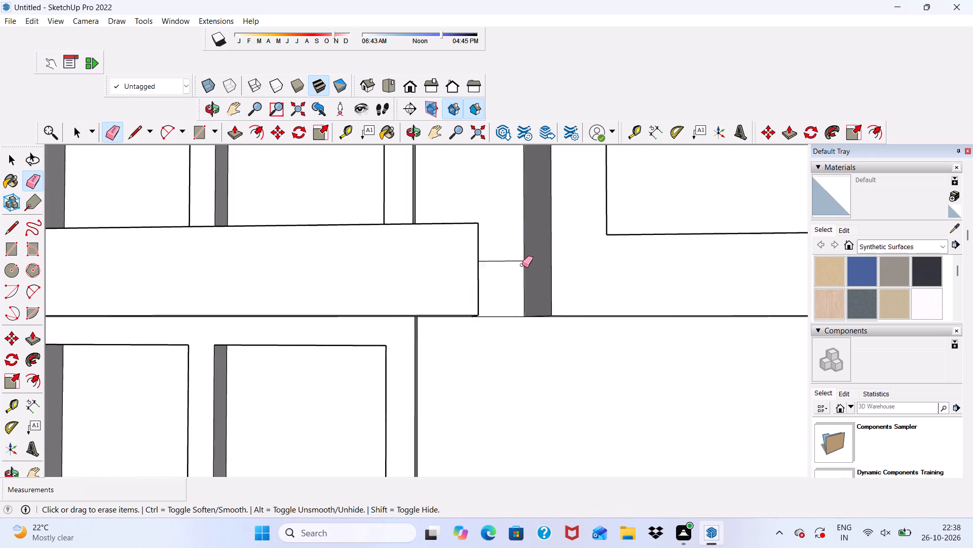
scroll(522, 265, up, 2)
drag(505, 242, 509, 336)
double_click(509, 336)
Erase the two short horizontal edges across the gap between the left slab and the middle projecting frame's top.
scroll(427, 281, down, 6)
scroll(433, 358, down, 1)
middle_drag(436, 371, 445, 391)
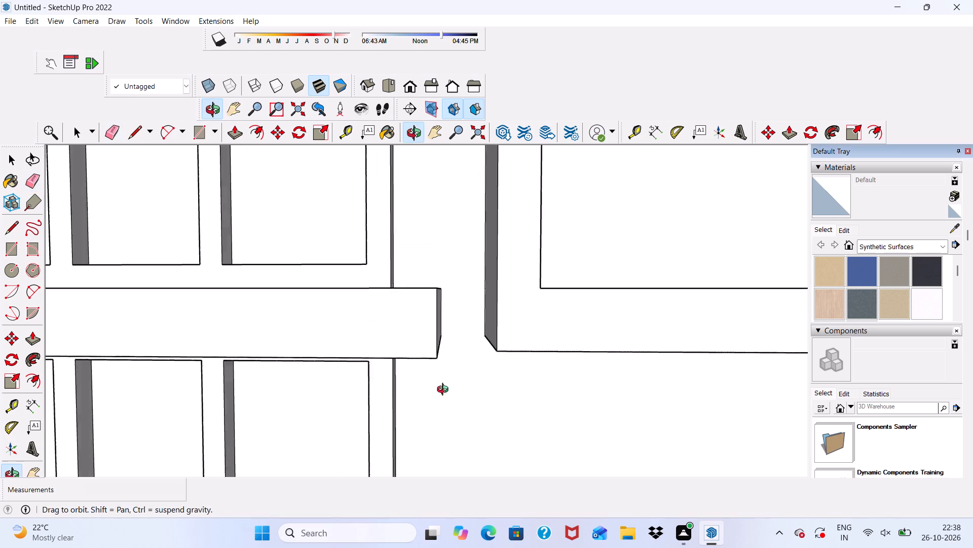
middle_drag(445, 391, 466, 452)
scroll(419, 375, down, 18)
scroll(447, 284, up, 11)
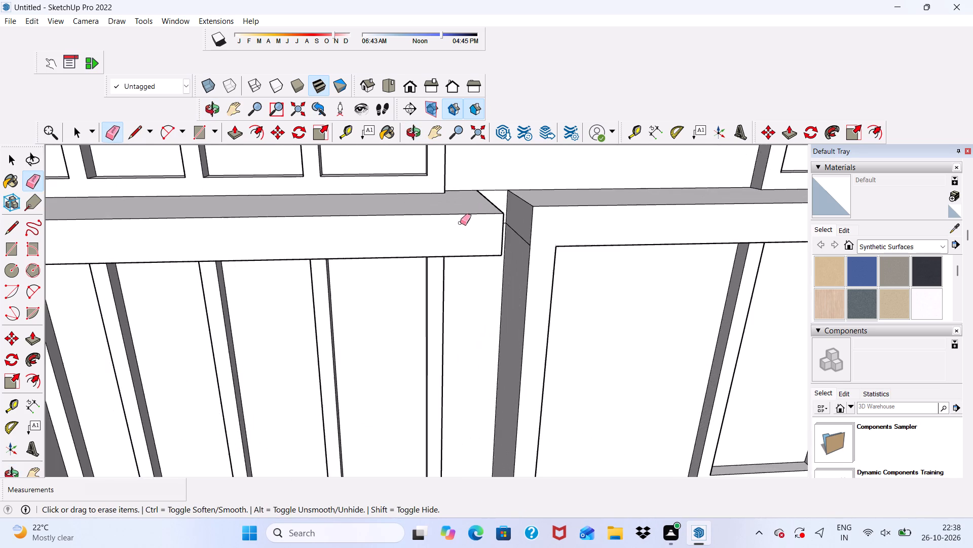
scroll(460, 223, up, 5)
middle_drag(505, 243, 447, 193)
scroll(454, 203, up, 5)
drag(519, 174, 522, 211)
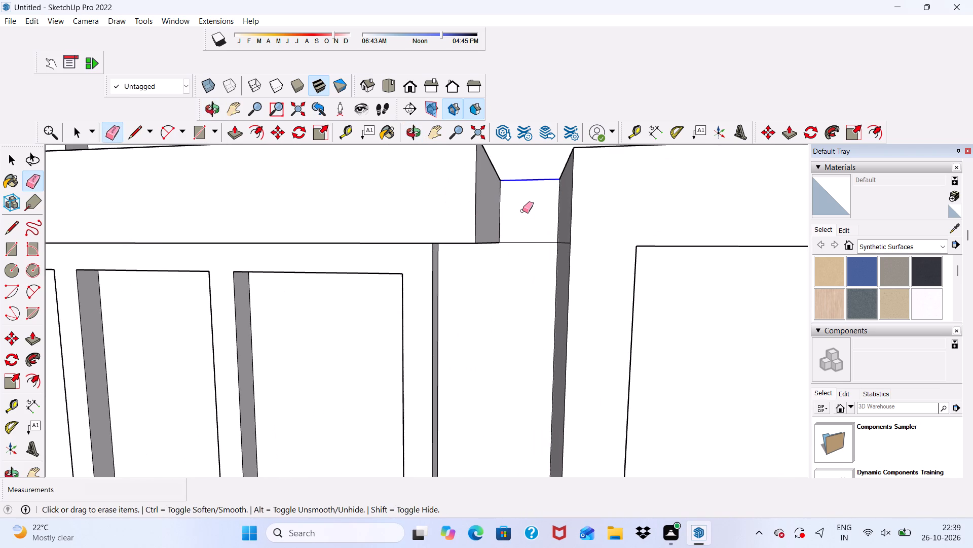
drag(522, 211, 523, 234)
drag(523, 235, 525, 252)
Erase the leftover line crossing the side face of the middle projecting frame near its top.
middle_drag(521, 251, 568, 262)
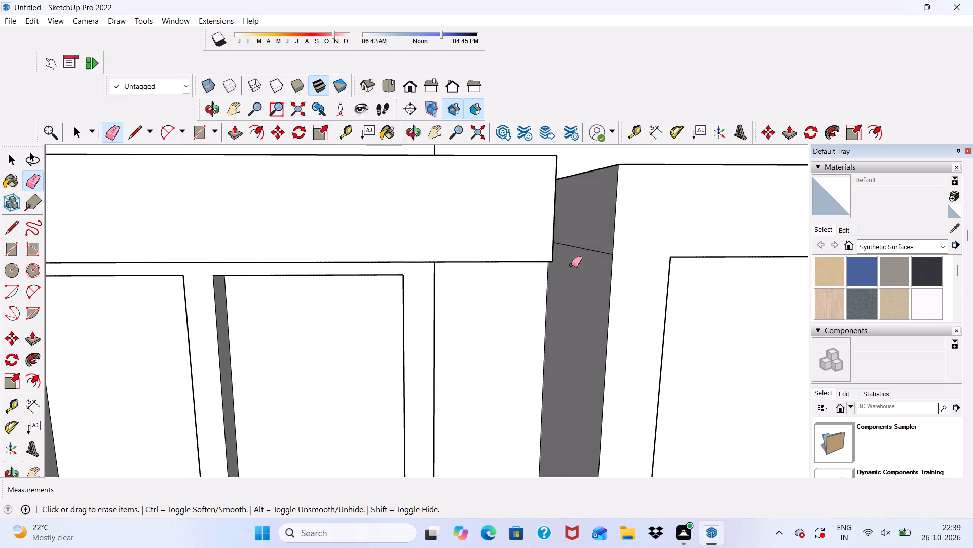
click(580, 242)
drag(582, 246, 582, 251)
Erase the two short horizontal edges across the gap between the left slab and the topmost projecting frame's bottom.
scroll(547, 232, down, 2)
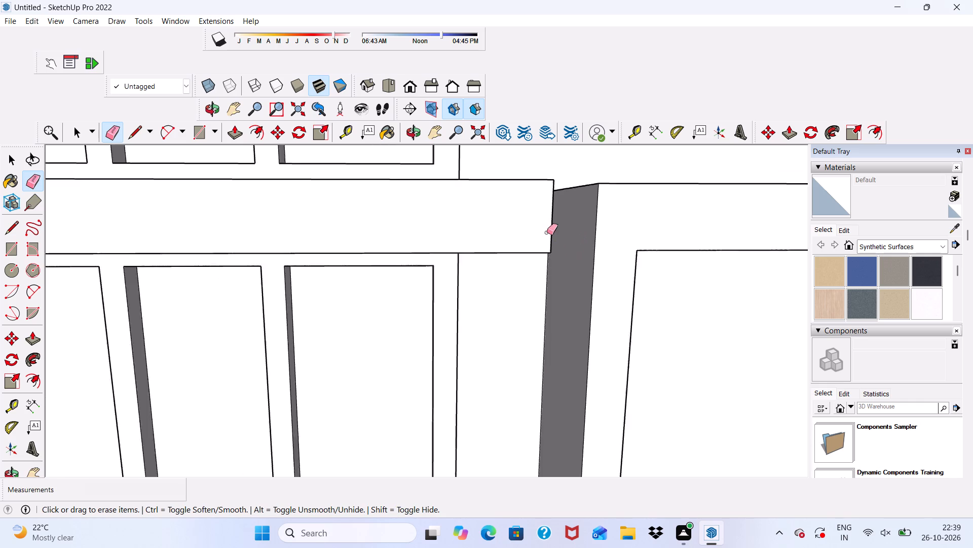
scroll(547, 232, down, 20)
scroll(547, 232, down, 10)
scroll(516, 287, up, 9)
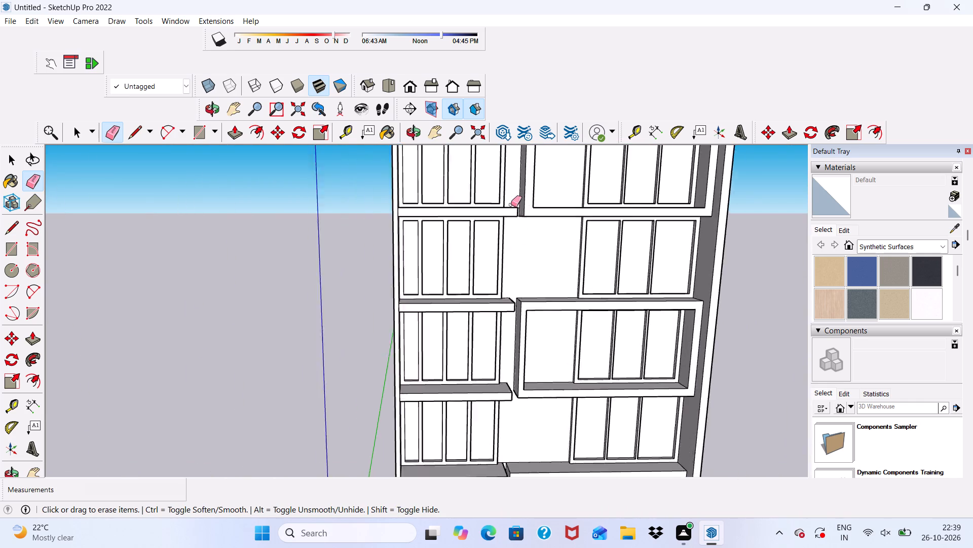
scroll(511, 204, up, 8)
middle_drag(523, 224, 470, 244)
scroll(503, 217, up, 8)
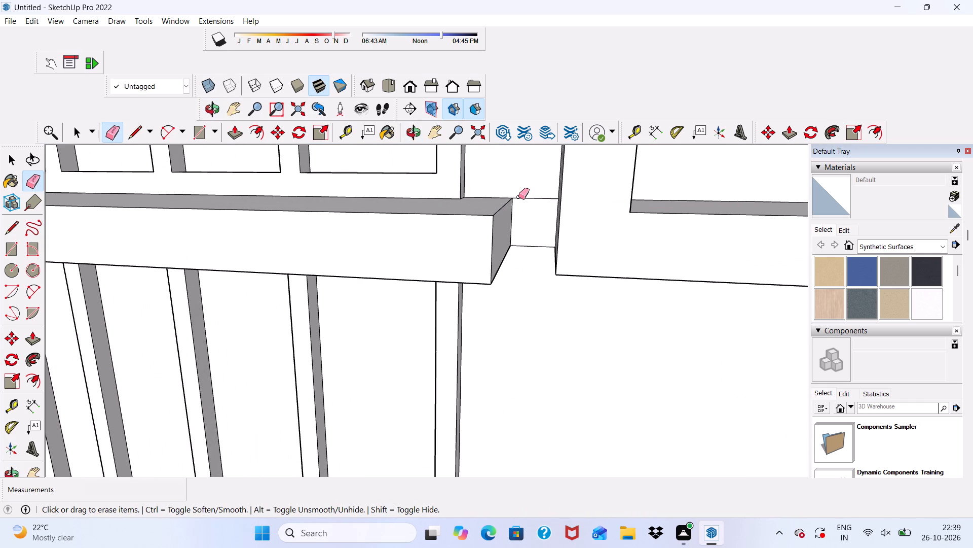
drag(518, 197, 528, 249)
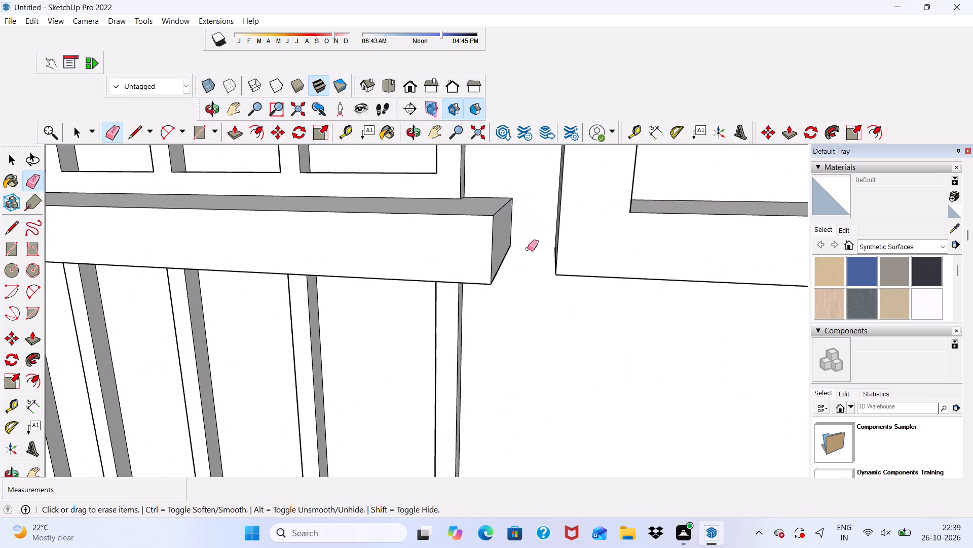
Erase the short horizontal edge across the gap between the left slab and the topmost projecting frame's top.
scroll(528, 249, down, 15)
middle_drag(526, 245, 534, 132)
scroll(512, 239, down, 3)
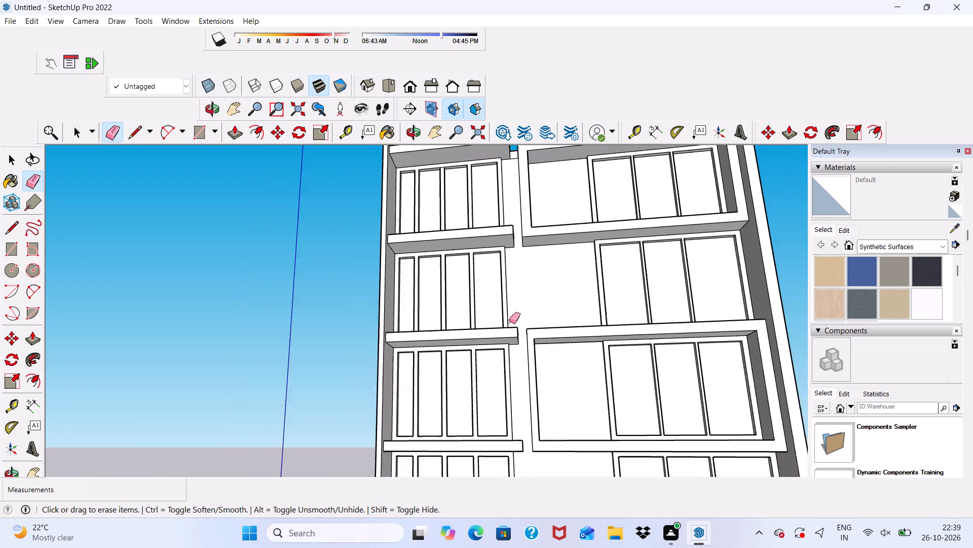
scroll(509, 321, down, 3)
scroll(503, 231, up, 20)
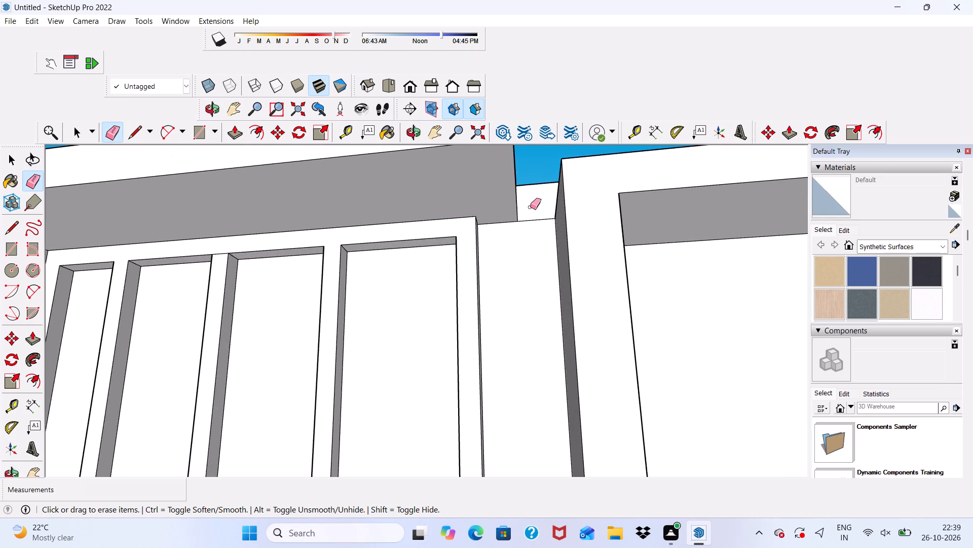
drag(531, 208, 535, 226)
Erase the two short horizontal edges across the gap between the left slab and the lowest projecting frame's top.
scroll(507, 206, down, 6)
scroll(521, 148, down, 11)
middle_drag(493, 295, 509, 370)
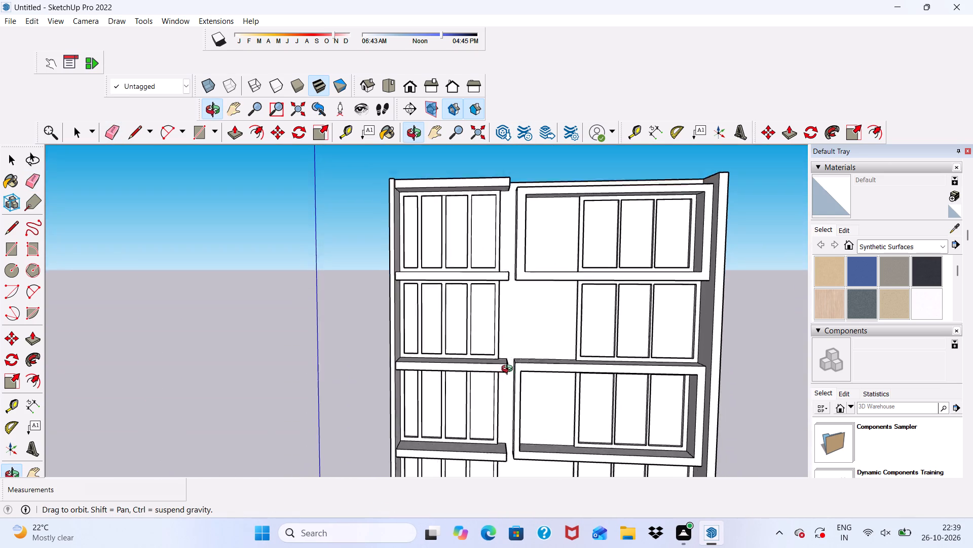
middle_drag(509, 370, 437, 422)
scroll(445, 370, up, 4)
scroll(541, 165, down, 6)
scroll(499, 456, up, 5)
scroll(489, 407, down, 2)
scroll(538, 436, up, 5)
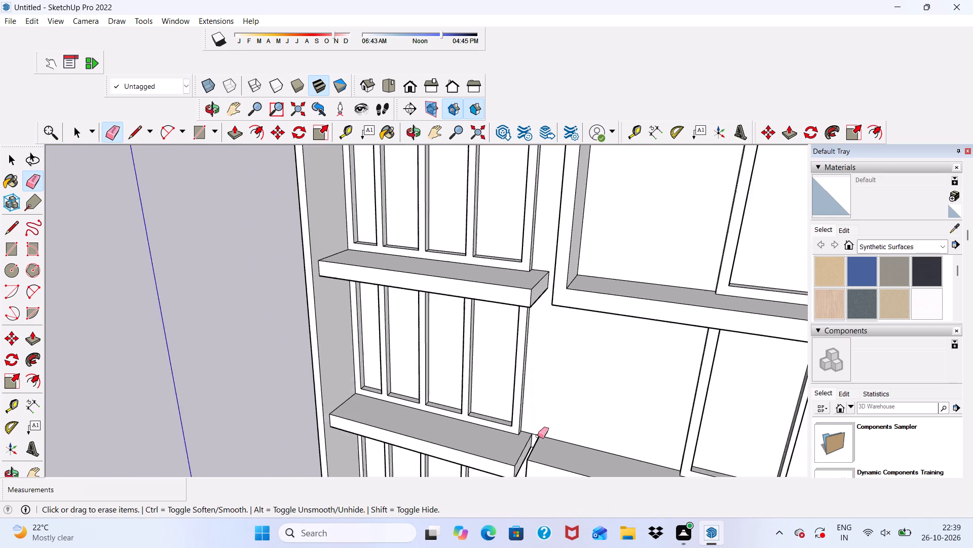
scroll(538, 436, down, 5)
middle_drag(538, 441, 603, 255)
scroll(601, 373, up, 5)
scroll(557, 418, down, 3)
scroll(544, 474, up, 5)
scroll(489, 150, down, 5)
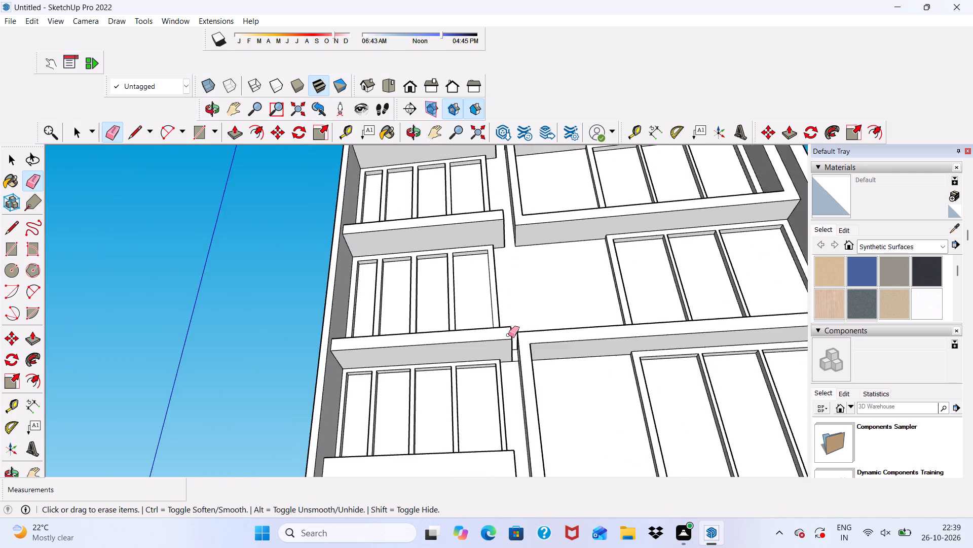
scroll(509, 337, up, 20)
scroll(509, 337, up, 3)
drag(525, 330, 528, 354)
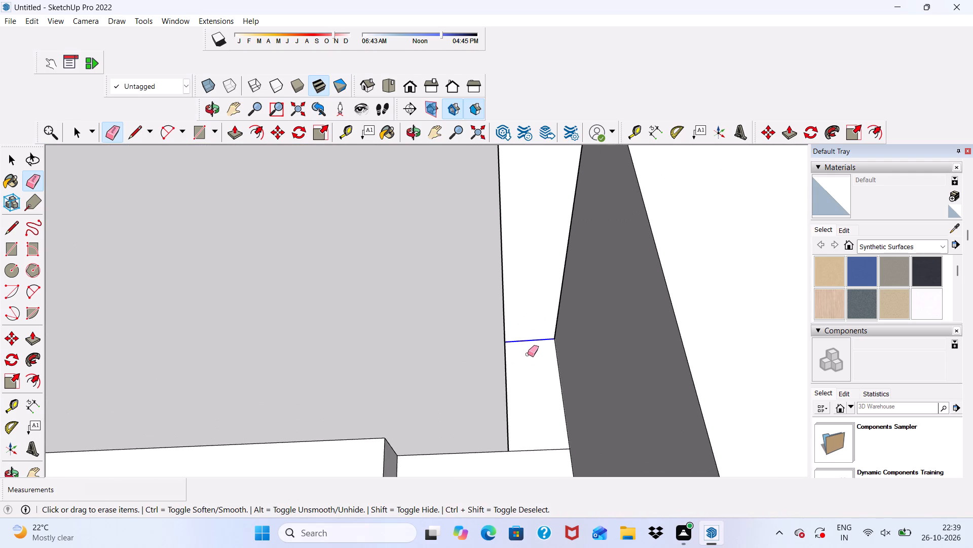
drag(528, 354, 534, 449)
scroll(472, 95, down, 15)
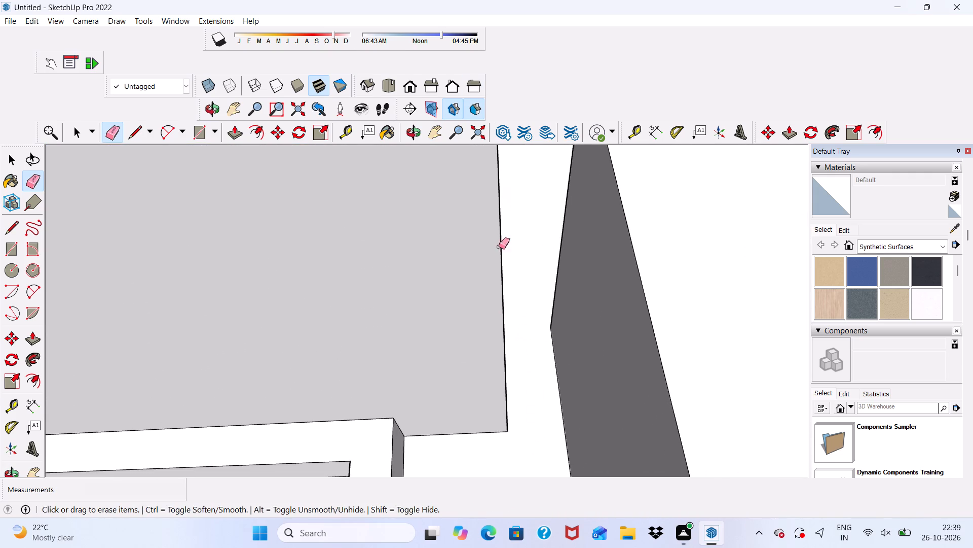
Erase the short vertical edge on the front band below the corner of the lowest left parapet block.
scroll(499, 247, down, 20)
scroll(499, 247, down, 1)
scroll(518, 258, up, 1)
middle_drag(519, 258, 484, 513)
scroll(485, 512, down, 1)
middle_drag(484, 513, 485, 512)
scroll(417, 275, down, 4)
middle_drag(437, 367, 437, 311)
scroll(447, 412, up, 5)
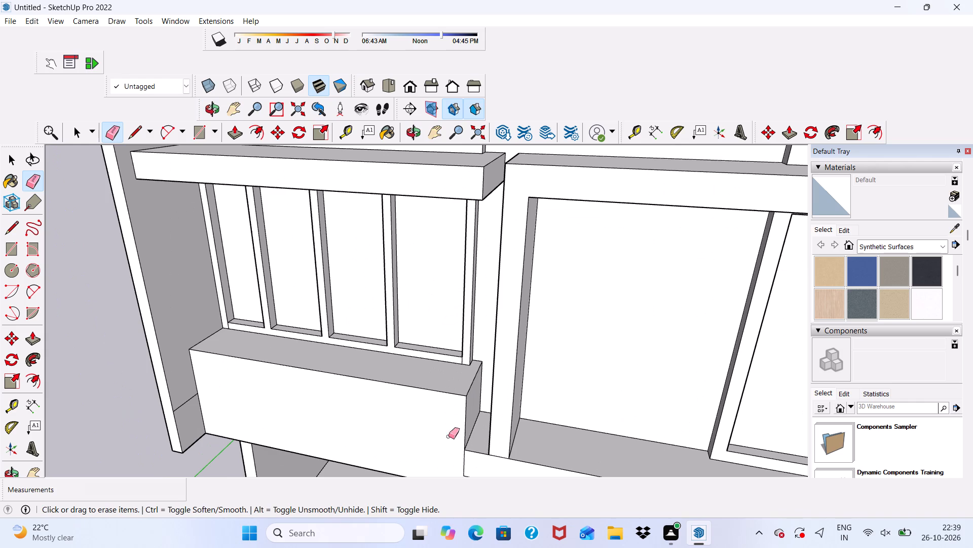
click(462, 459)
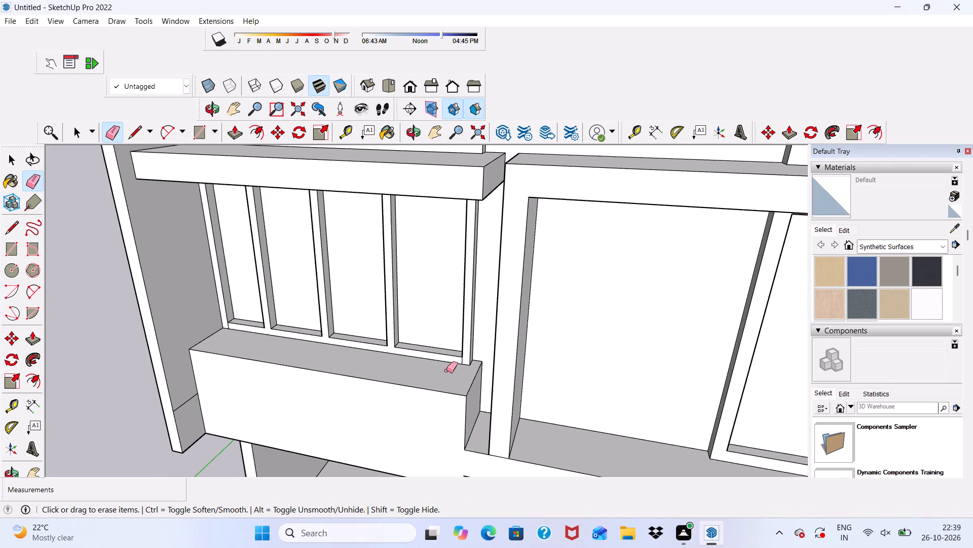
scroll(444, 371, down, 3)
scroll(449, 428, up, 4)
drag(473, 465, 474, 470)
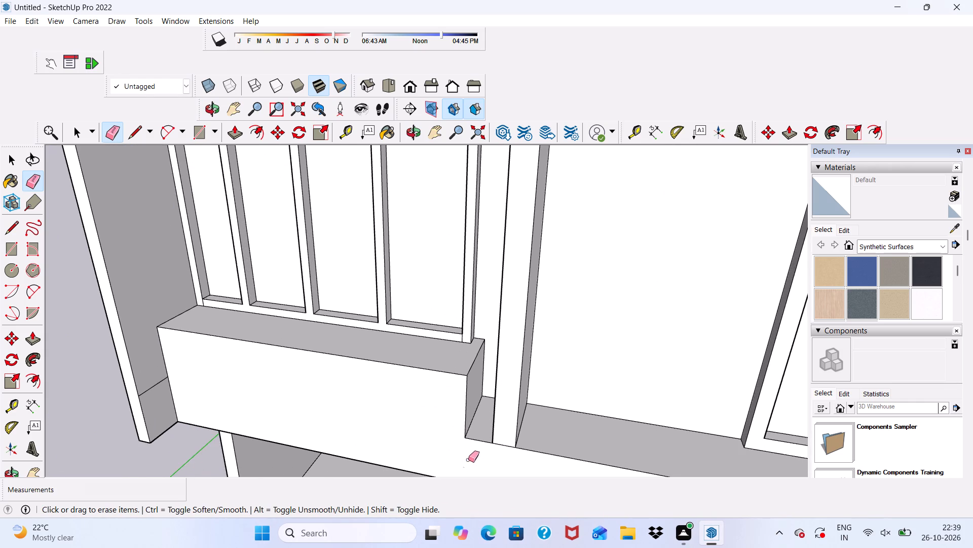
Erase the stray line on the underside of the lowest floor band near the right side wall.
scroll(387, 372, down, 7)
scroll(329, 304, down, 7)
scroll(548, 398, up, 6)
scroll(548, 382, down, 3)
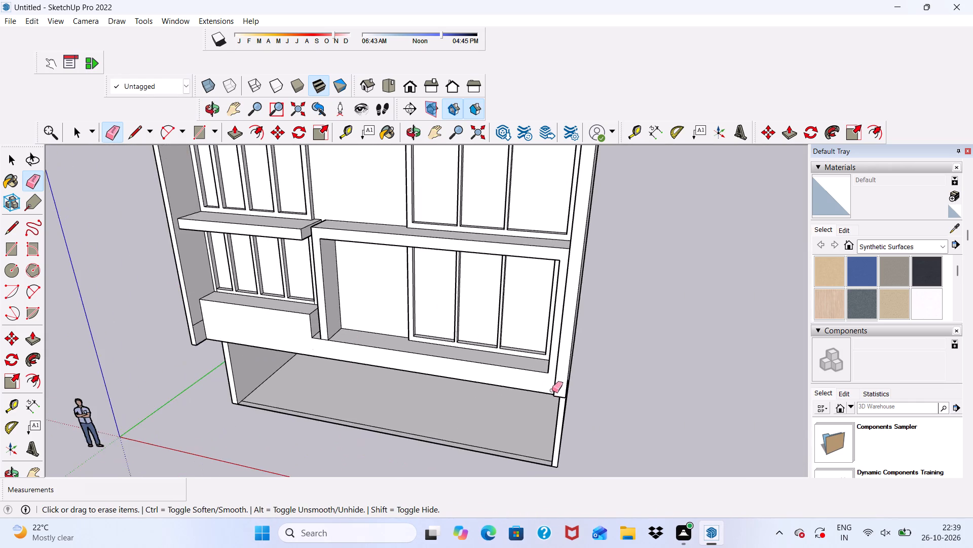
middle_drag(552, 390, 665, 241)
key(space)
scroll(665, 241, up, 4)
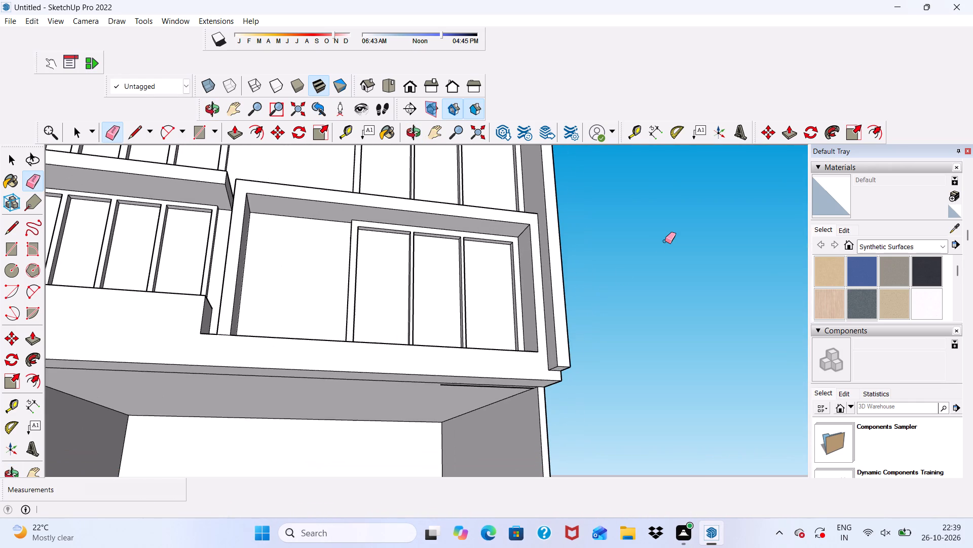
middle_drag(502, 424, 494, 385)
key(space)
key(space)
key(space)
key(space)
scroll(493, 382, up, 5)
scroll(493, 382, down, 3)
middle_drag(493, 382, 465, 272)
scroll(465, 327, up, 2)
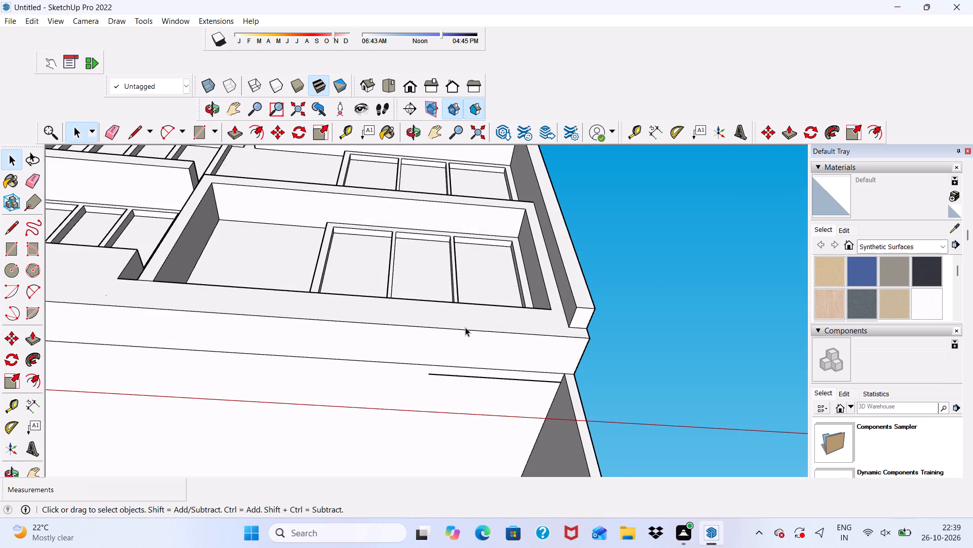
scroll(465, 327, up, 2)
click(114, 134)
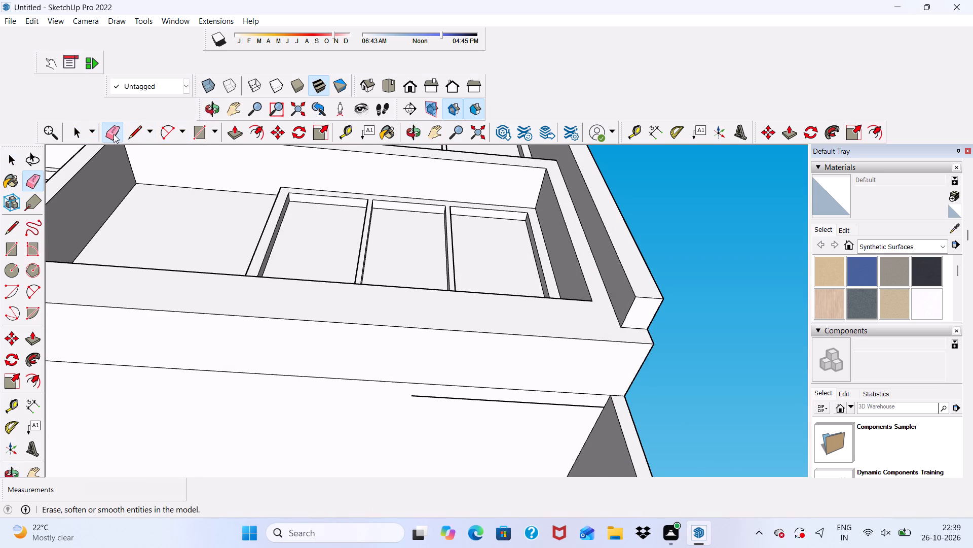
click(424, 400)
double_click(425, 396)
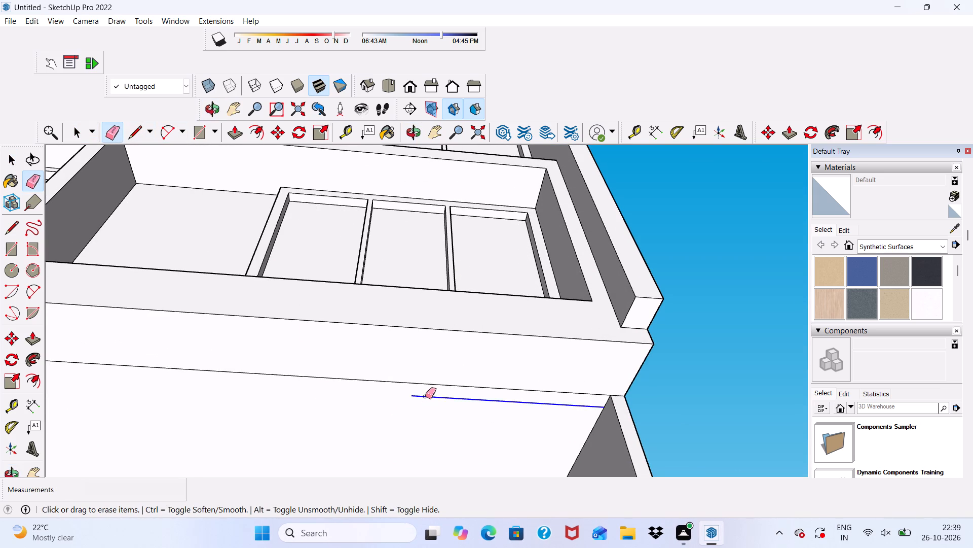
key(space)
key(space)
key(space)
key(space)
key(space)
key(space)
key(space)
key(space)
key(space)
key(space)
key(space)
key(space)
key(space)
key(space)
key(space)
key(space)
key(space)
key(space)
key(space)
key(space)
Push/Pull the bottom end face of the right side wall's projection down 8 11/16" to the band's lower edge.
scroll(503, 378, down, 4)
scroll(569, 343, up, 5)
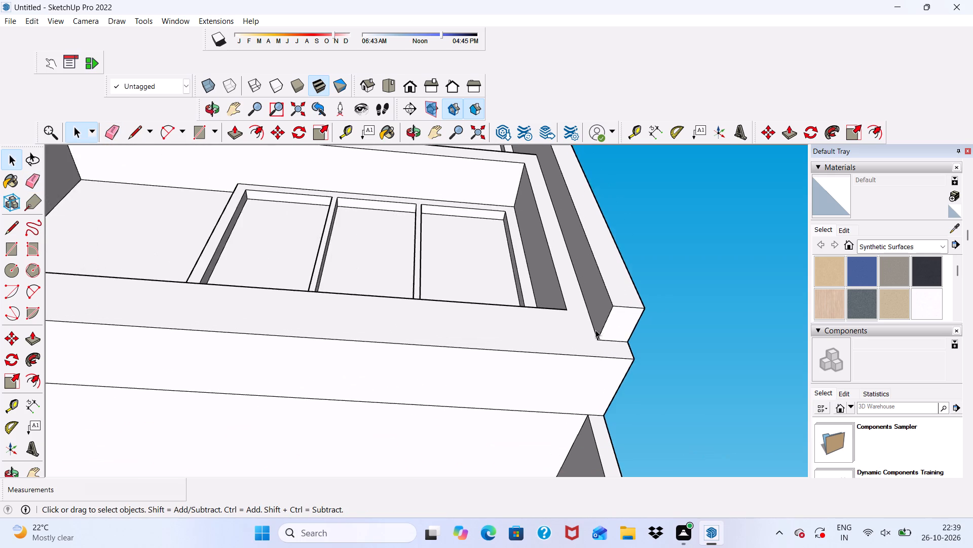
scroll(600, 332, up, 4)
click(610, 319)
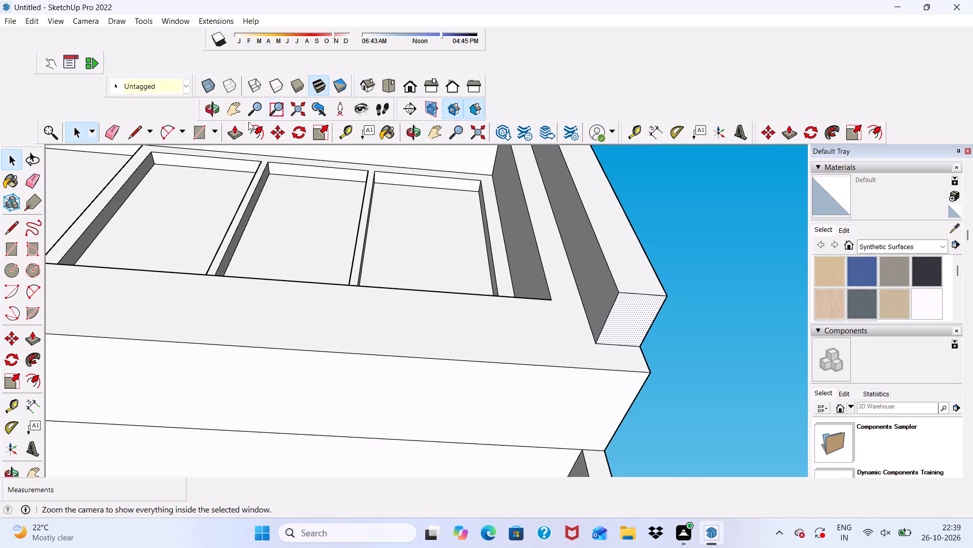
click(235, 130)
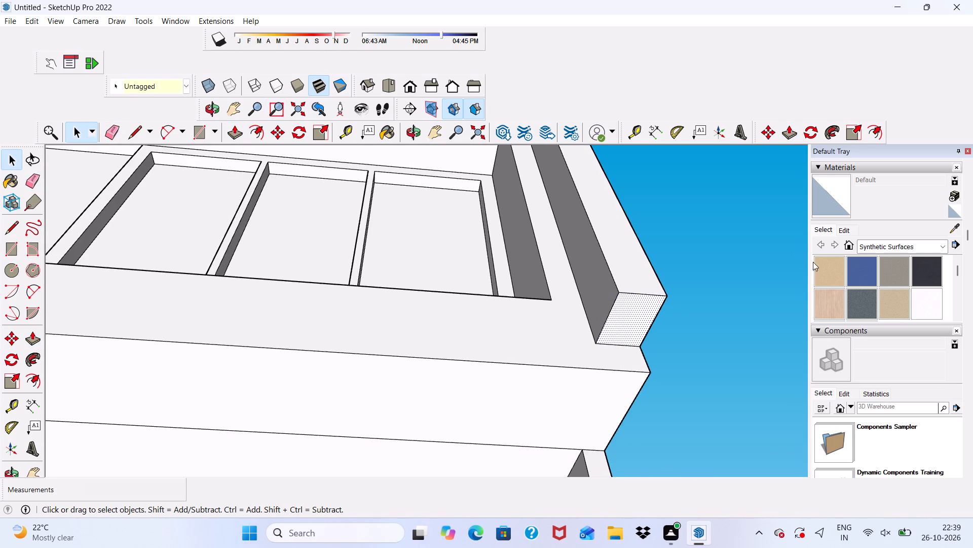
scroll(730, 329, up, 3)
scroll(504, 314, down, 6)
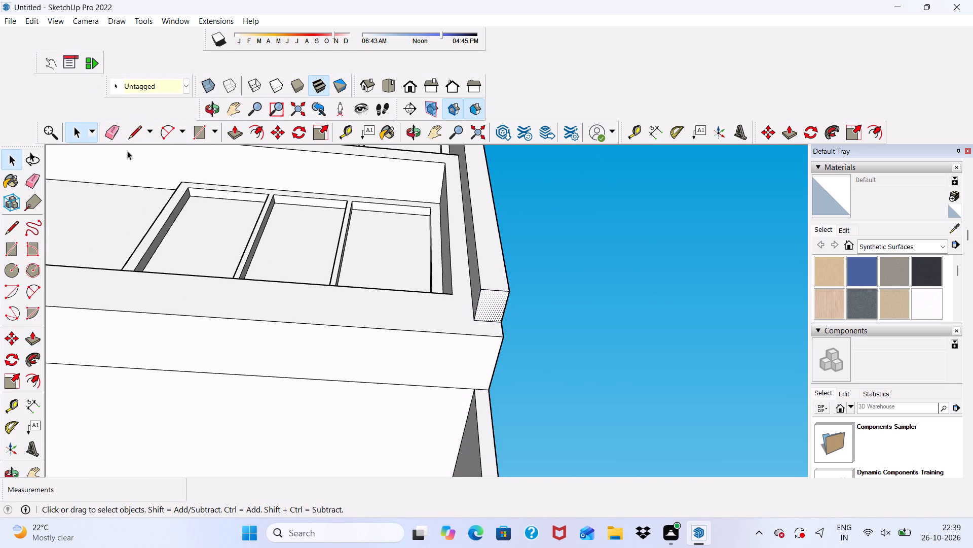
click(239, 129)
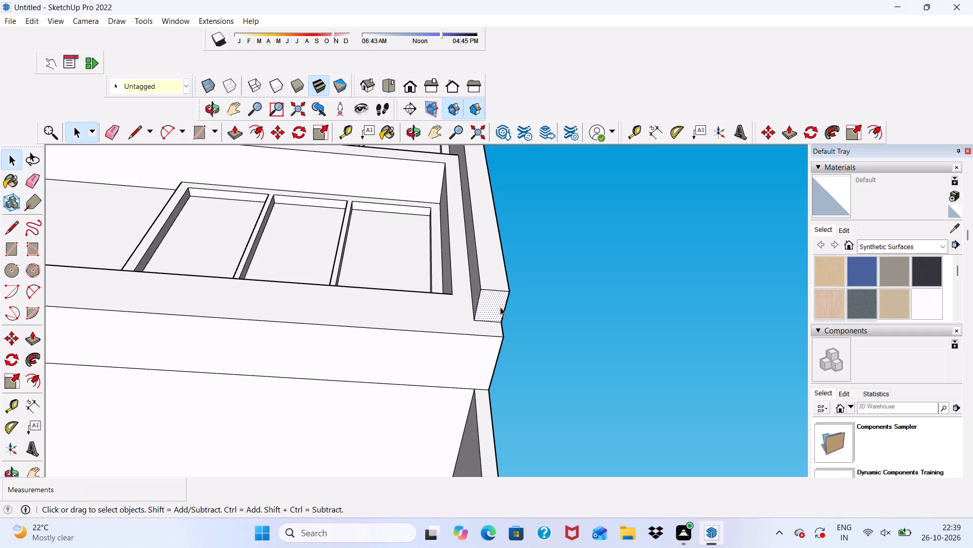
click(234, 132)
click(234, 129)
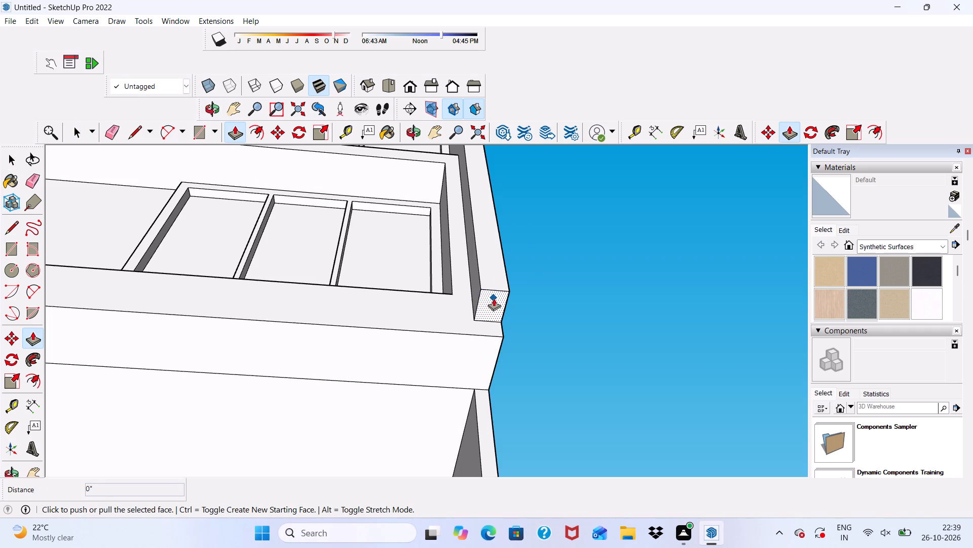
click(493, 297)
click(437, 338)
scroll(452, 309, down, 3)
Erase the tiny leftover edge on the outer face of the right side wall, just above the ground-floor notch.
middle_drag(458, 308, 438, 392)
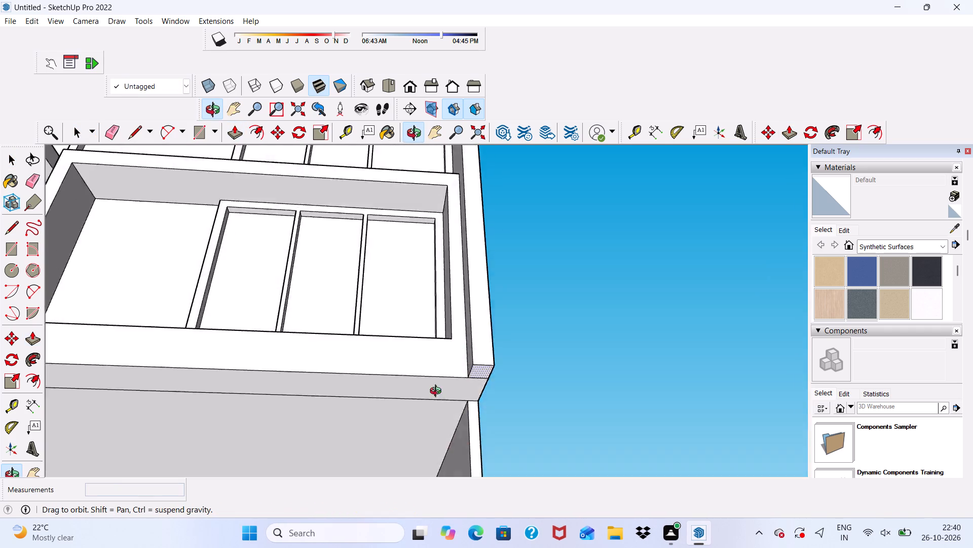
middle_drag(438, 392, 315, 518)
scroll(334, 323, down, 5)
middle_drag(350, 325, 260, 346)
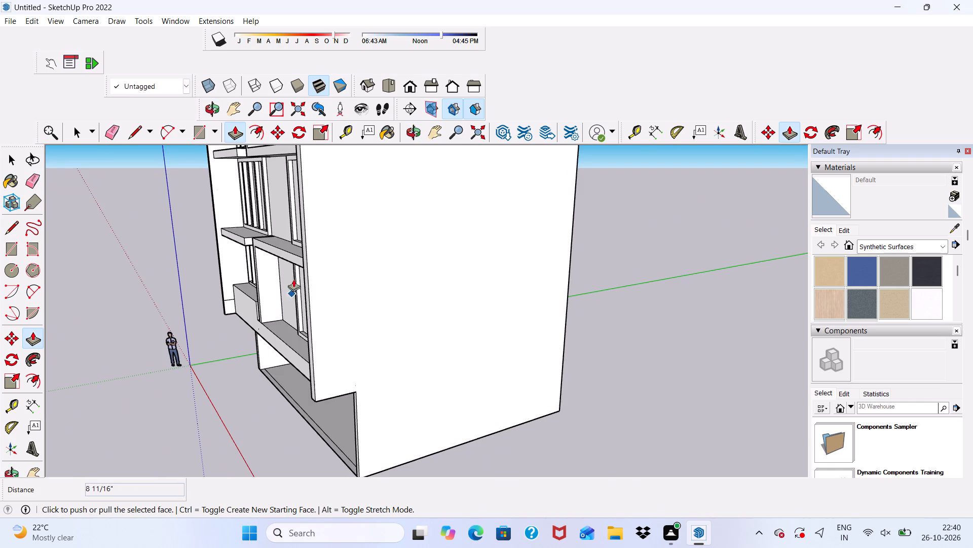
click(118, 127)
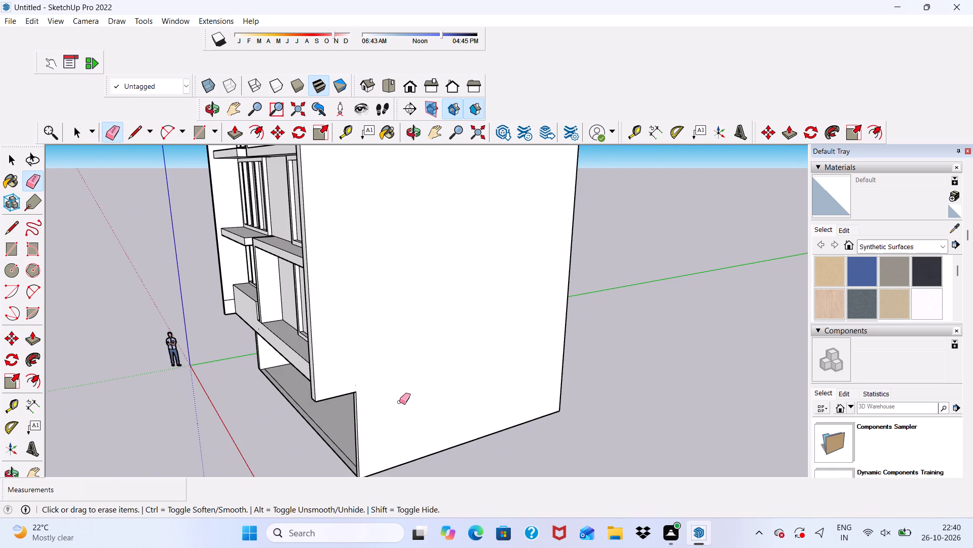
scroll(399, 402, up, 1)
drag(349, 382, 354, 385)
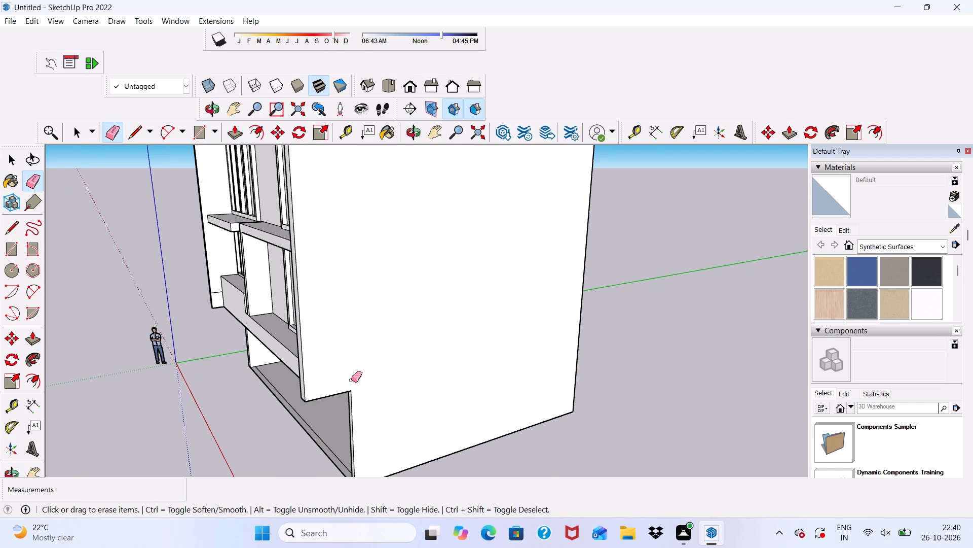
click(351, 380)
drag(398, 375, 407, 393)
drag(393, 373, 394, 395)
drag(387, 360, 401, 380)
drag(476, 202, 483, 221)
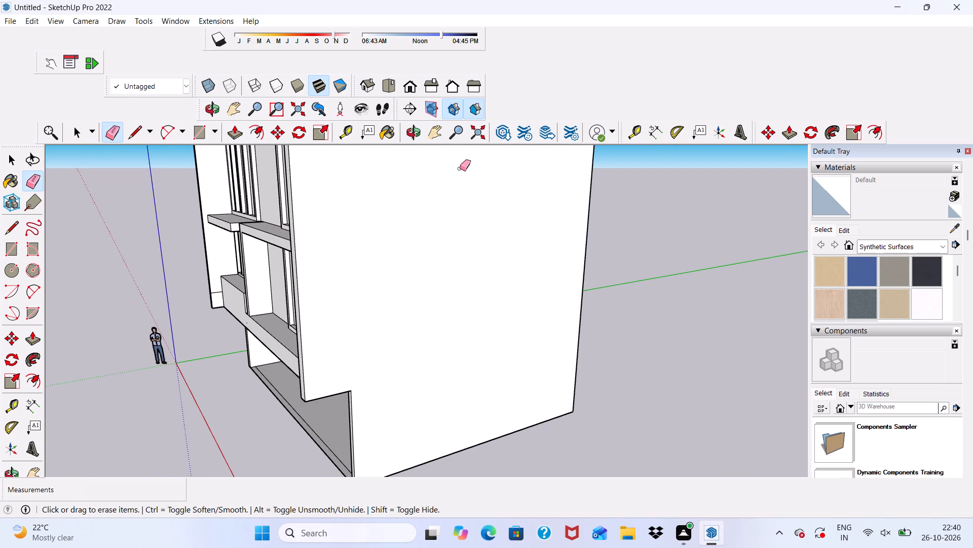
drag(458, 169, 459, 196)
drag(457, 180, 457, 194)
drag(455, 186, 464, 202)
scroll(456, 234, down, 6)
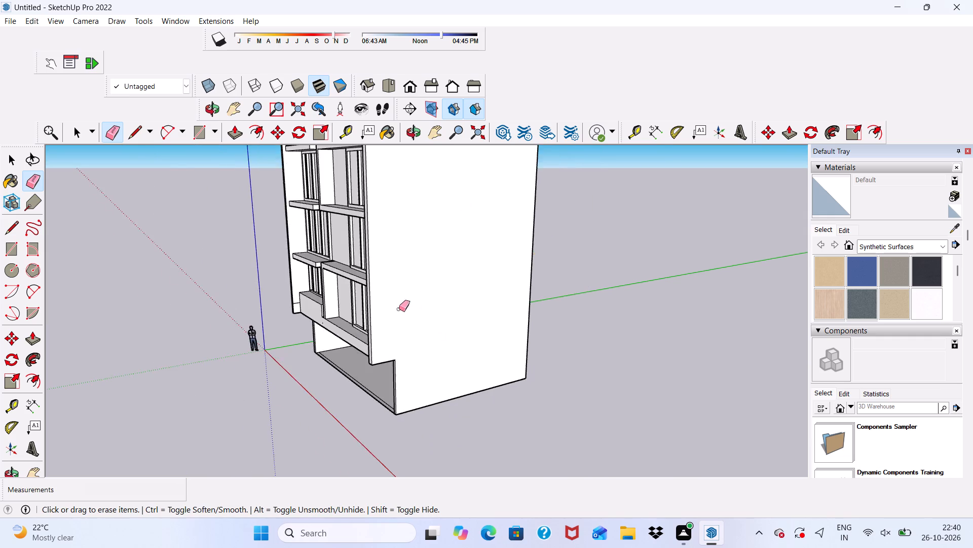
Extrude the blank wall panel beside the windows inside the middle projecting frame by 1'.
scroll(399, 309, down, 1)
middle_drag(397, 321, 619, 348)
scroll(491, 328, up, 1)
scroll(463, 315, down, 4)
key(space)
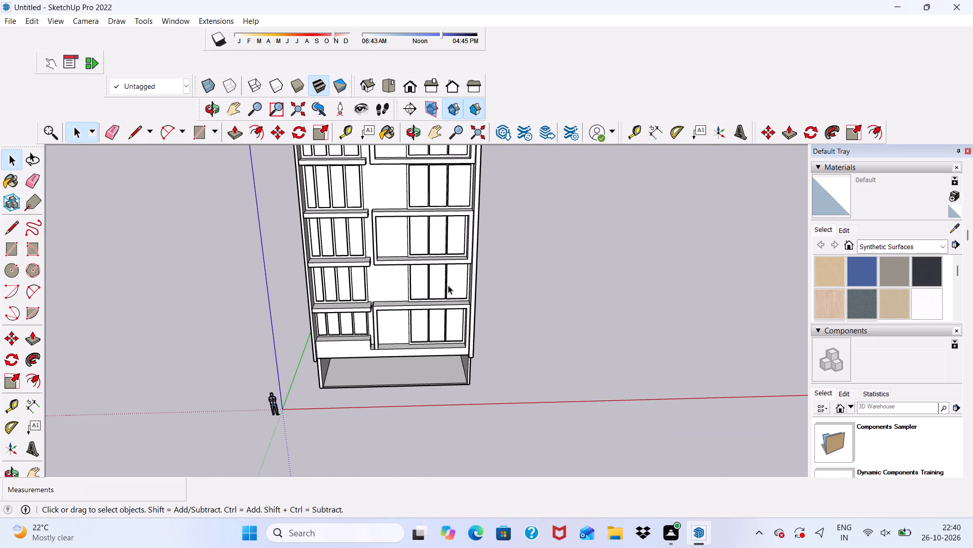
scroll(447, 284, down, 6)
middle_drag(485, 250, 468, 183)
scroll(402, 196, up, 5)
scroll(402, 196, down, 3)
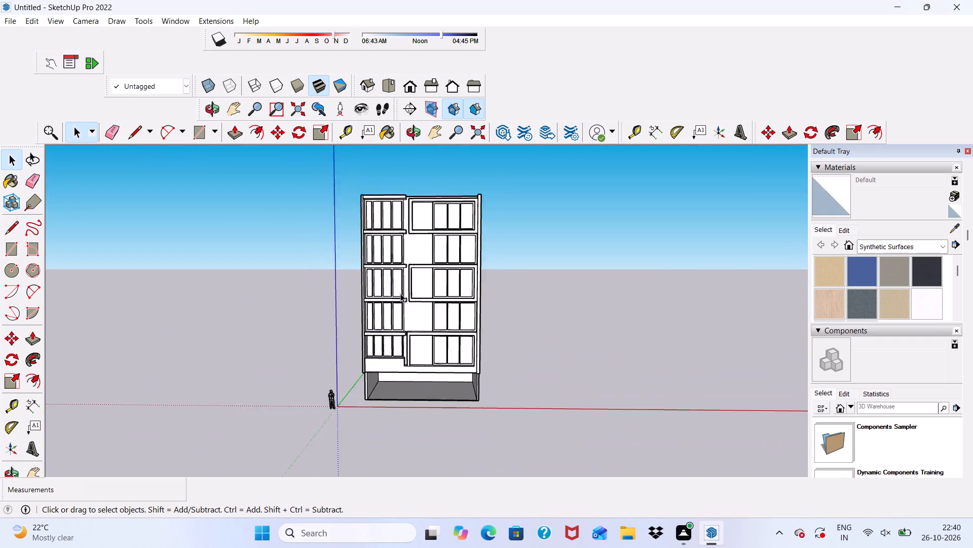
scroll(400, 293, up, 9)
middle_drag(468, 290, 470, 318)
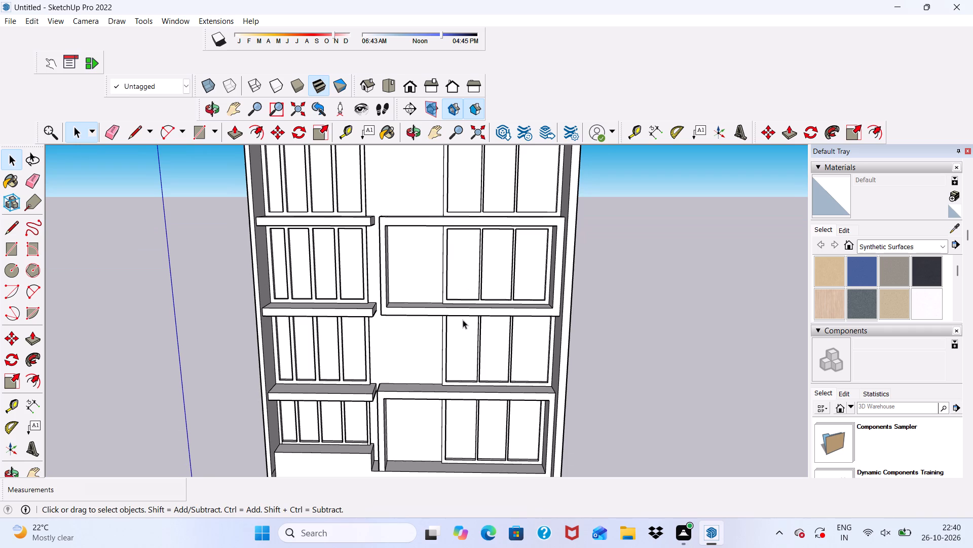
scroll(462, 320, down, 3)
scroll(459, 331, up, 5)
scroll(439, 229, up, 4)
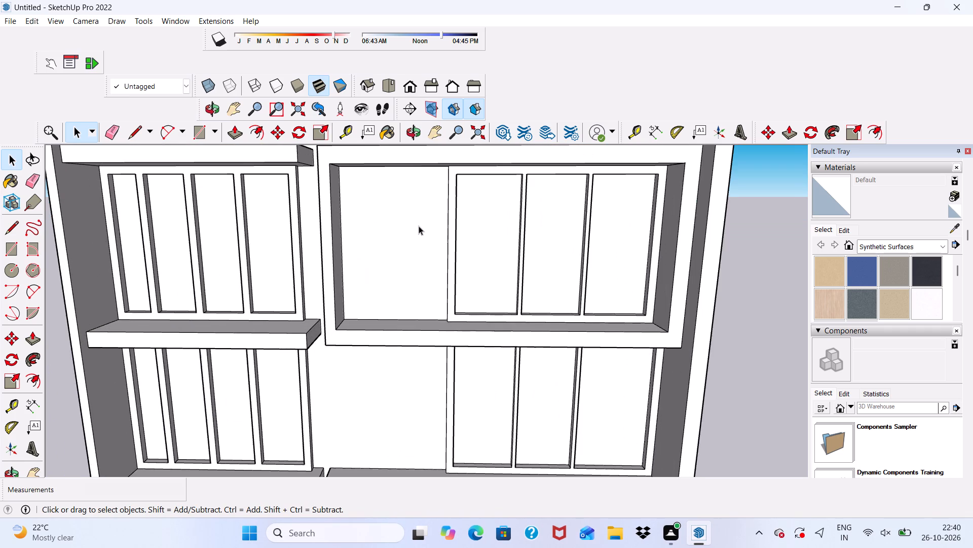
click(419, 226)
click(232, 130)
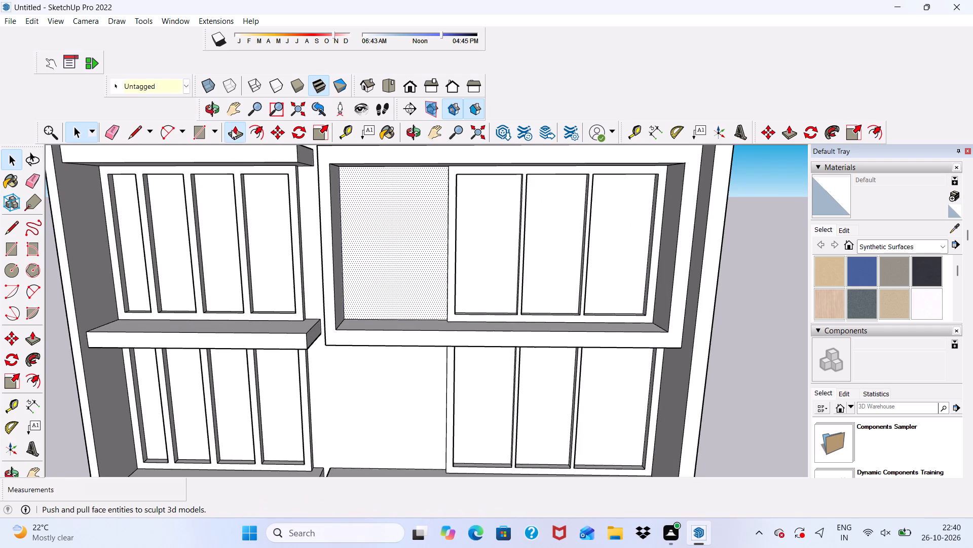
click(351, 229)
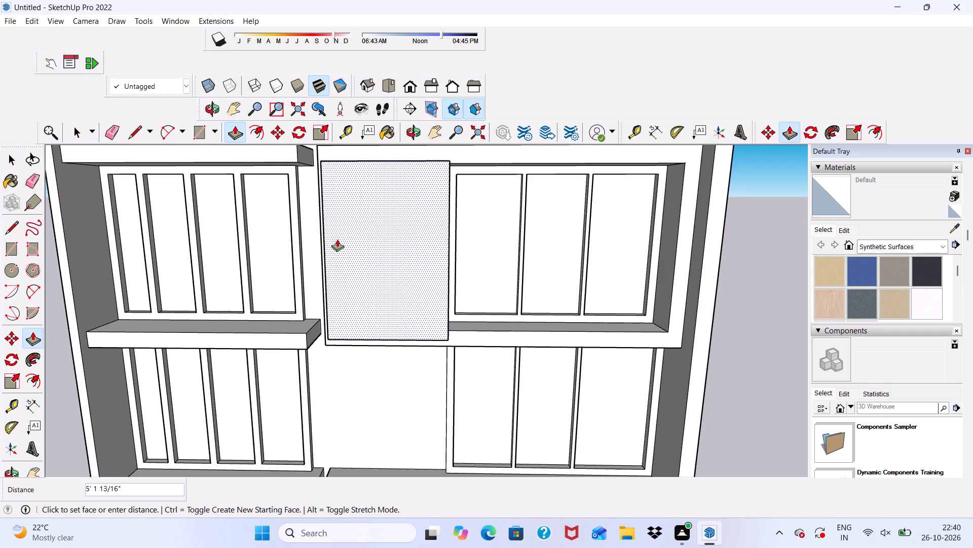
text(1')
key(Return)
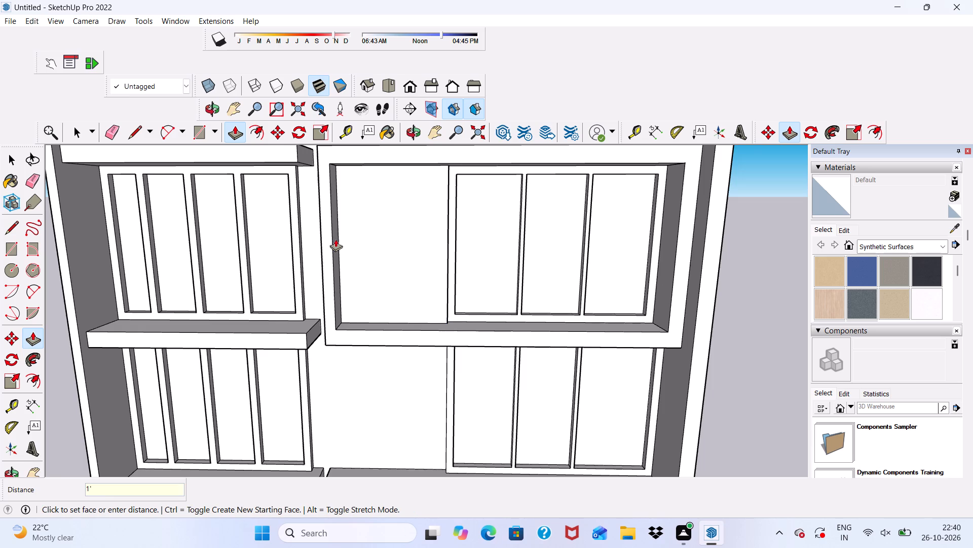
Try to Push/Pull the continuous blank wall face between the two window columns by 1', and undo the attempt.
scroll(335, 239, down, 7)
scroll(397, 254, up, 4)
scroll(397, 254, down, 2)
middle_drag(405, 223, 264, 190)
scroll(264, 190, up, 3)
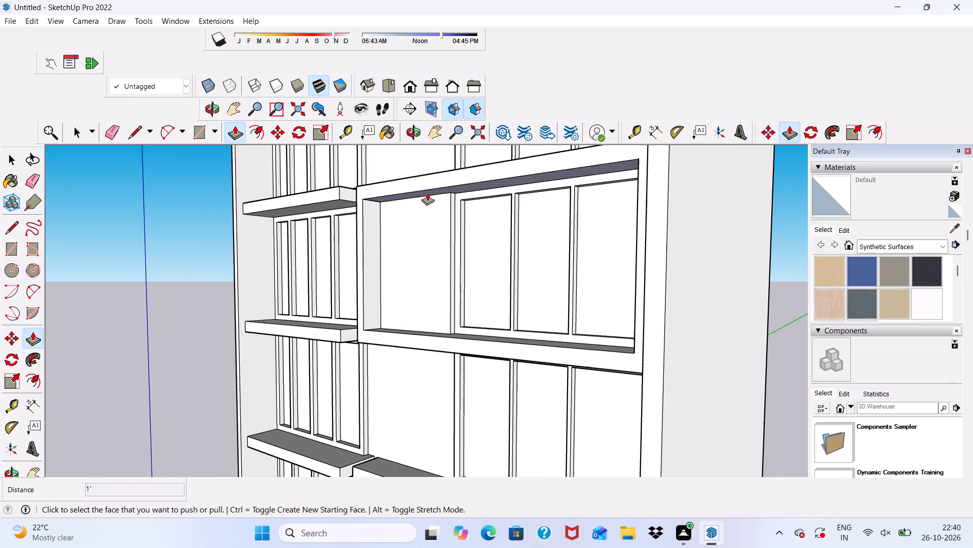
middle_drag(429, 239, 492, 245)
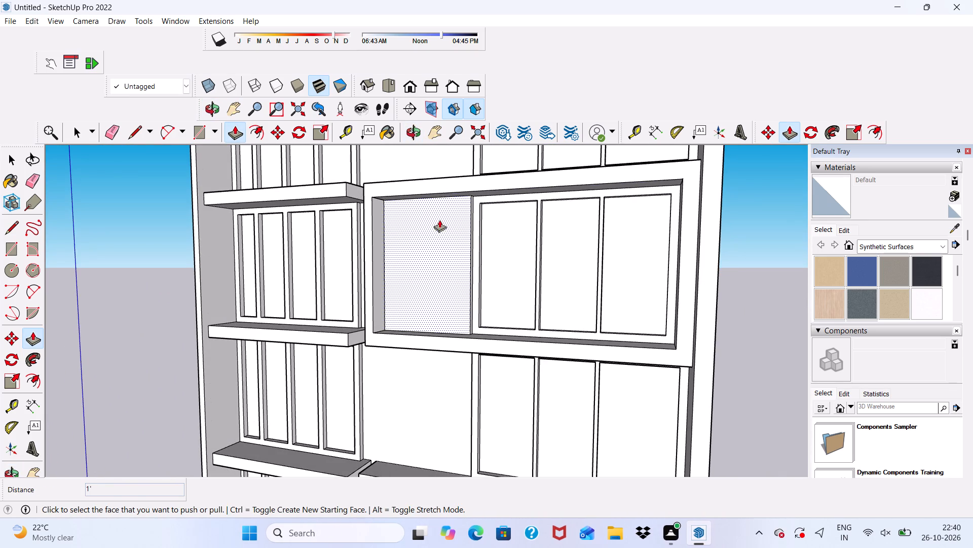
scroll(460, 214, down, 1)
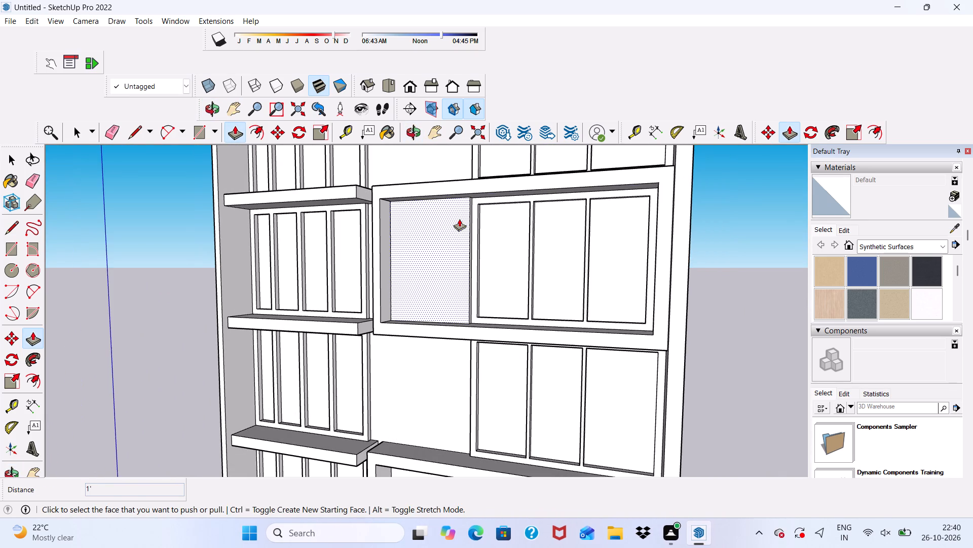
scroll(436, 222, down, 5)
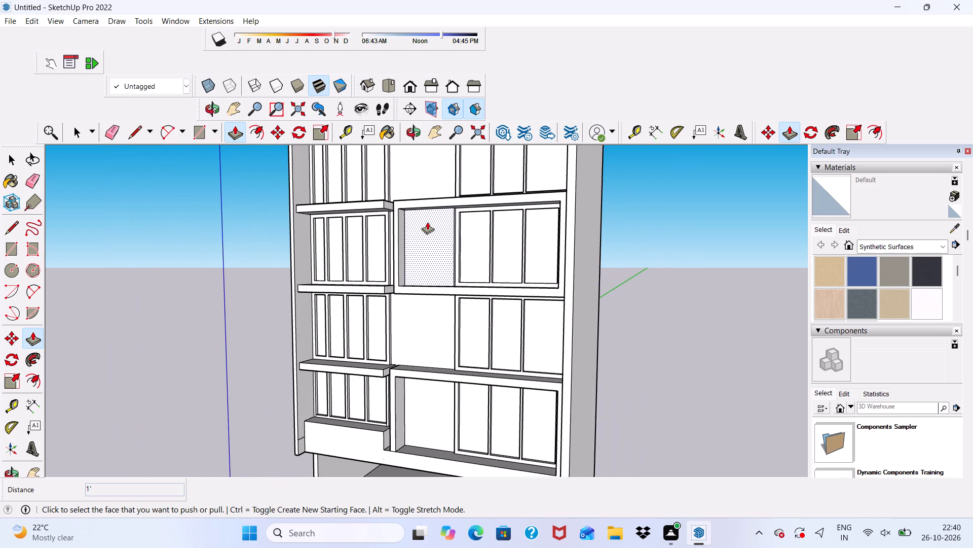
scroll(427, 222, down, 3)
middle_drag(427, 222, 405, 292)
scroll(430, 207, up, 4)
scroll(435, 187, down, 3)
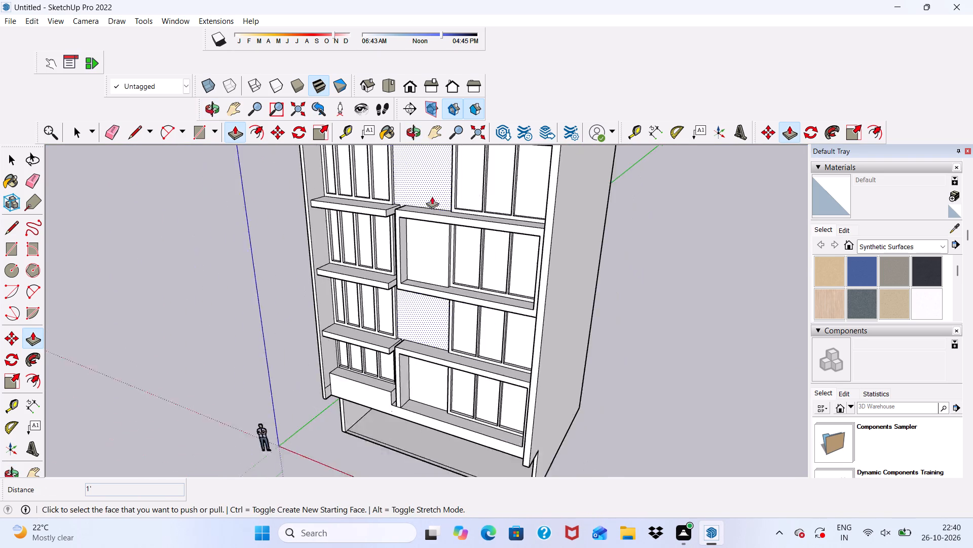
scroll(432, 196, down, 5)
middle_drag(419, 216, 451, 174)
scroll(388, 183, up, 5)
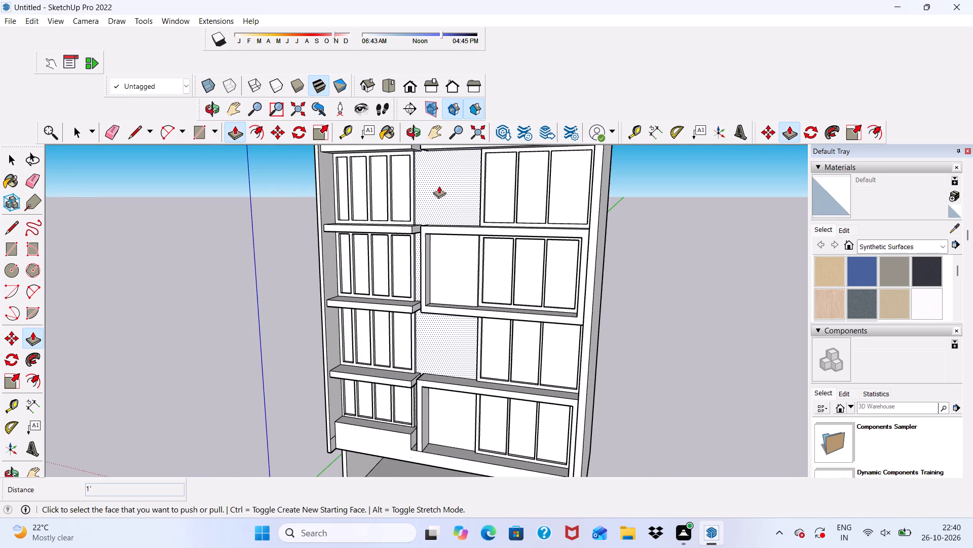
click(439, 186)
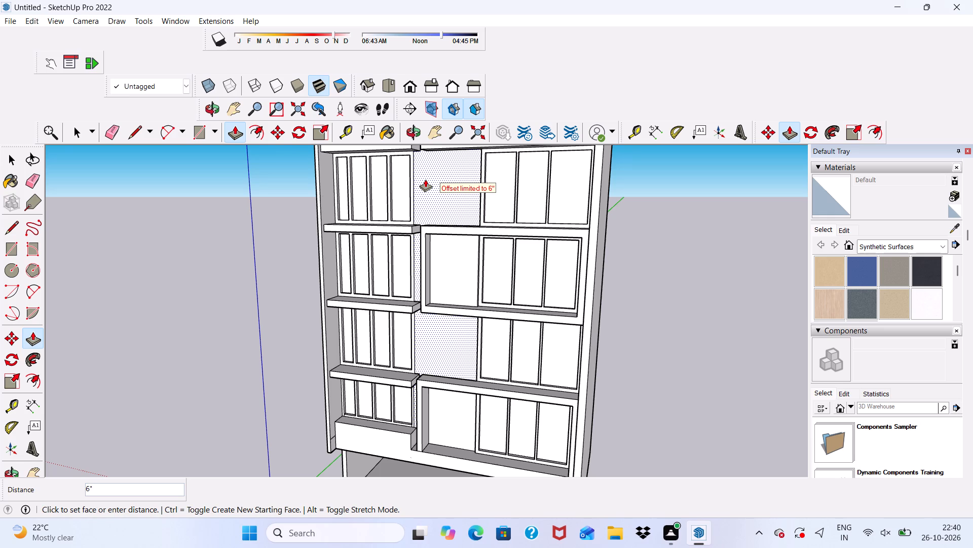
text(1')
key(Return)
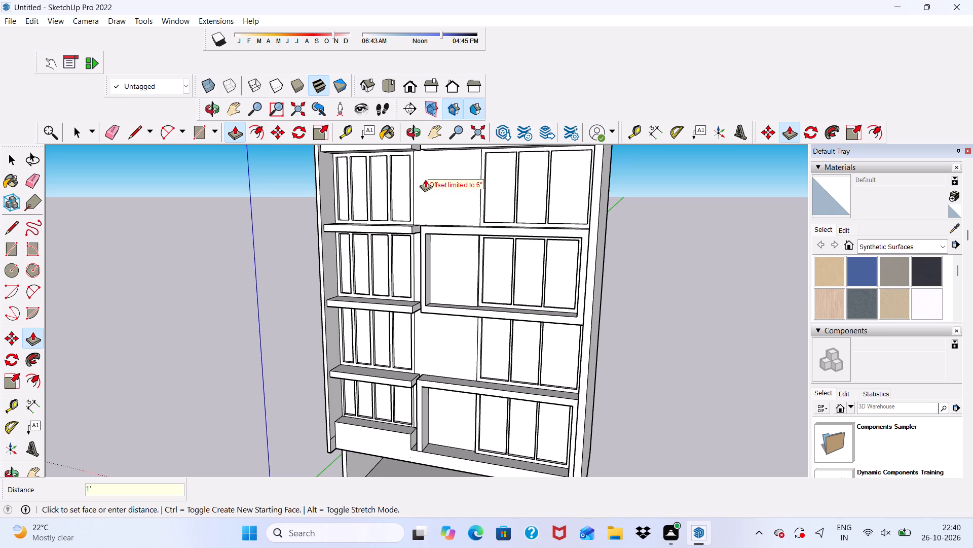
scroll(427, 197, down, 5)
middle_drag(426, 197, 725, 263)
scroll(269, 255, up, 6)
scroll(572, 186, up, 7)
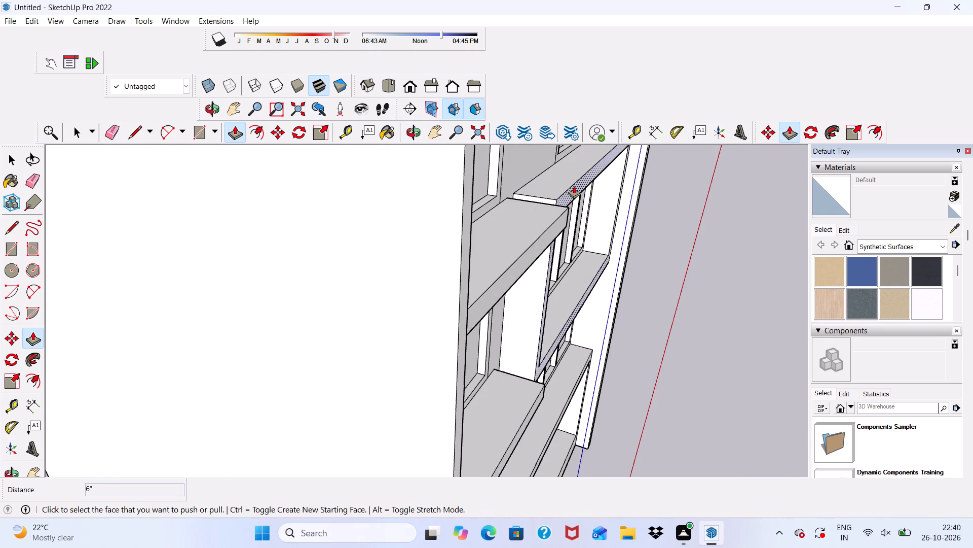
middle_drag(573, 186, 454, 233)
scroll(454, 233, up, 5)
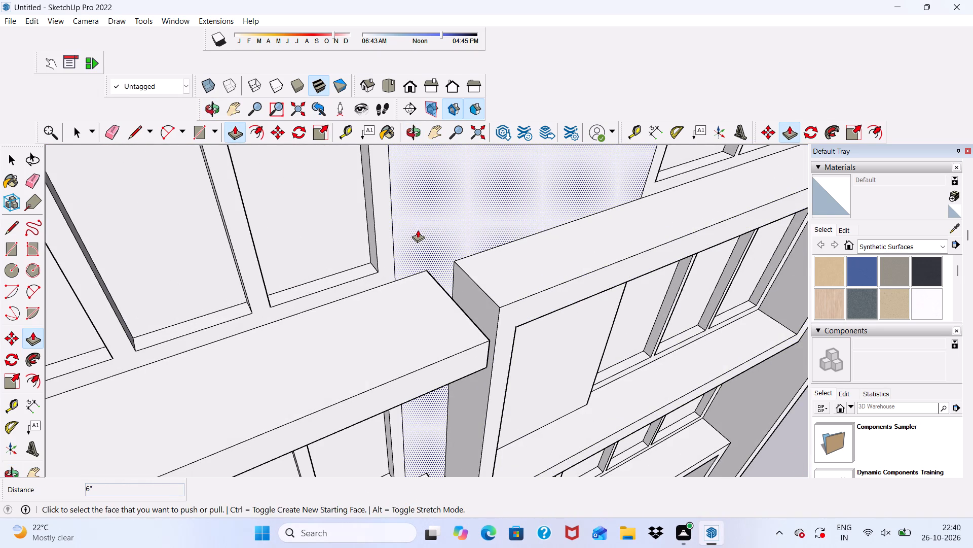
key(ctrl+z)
Extrude the continuous blank wall face between the two window columns outward by 1'.
scroll(410, 229, down, 6)
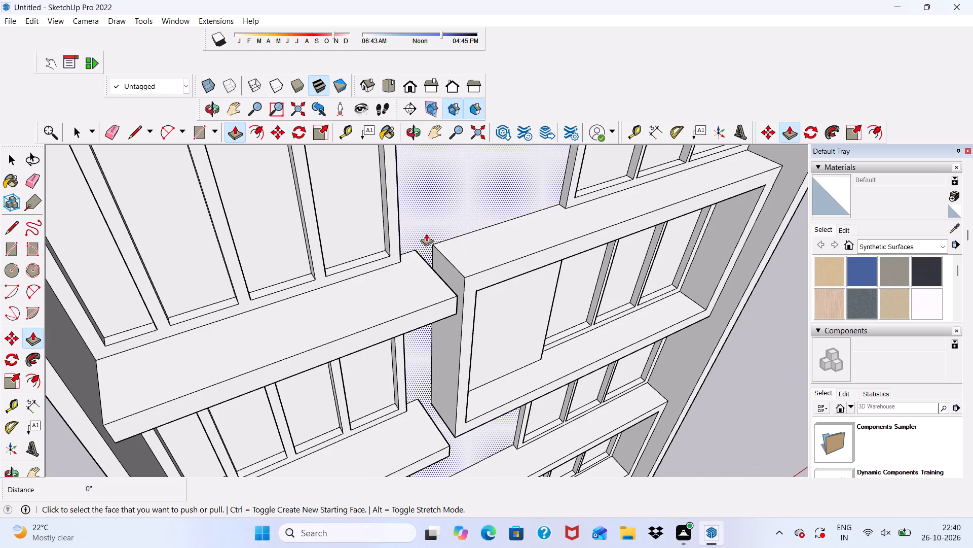
click(423, 210)
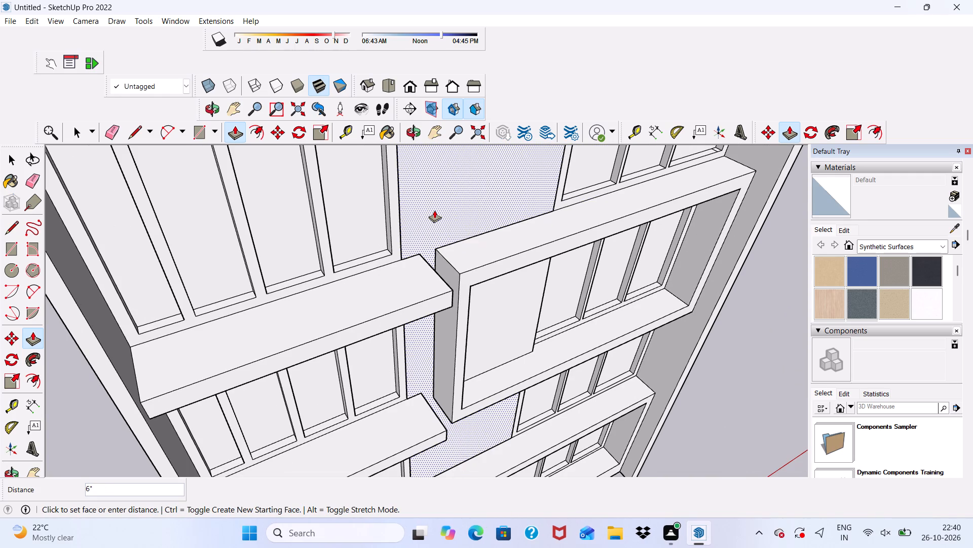
scroll(434, 210, down, 5)
text(1')
key(Return)
scroll(448, 242, down, 3)
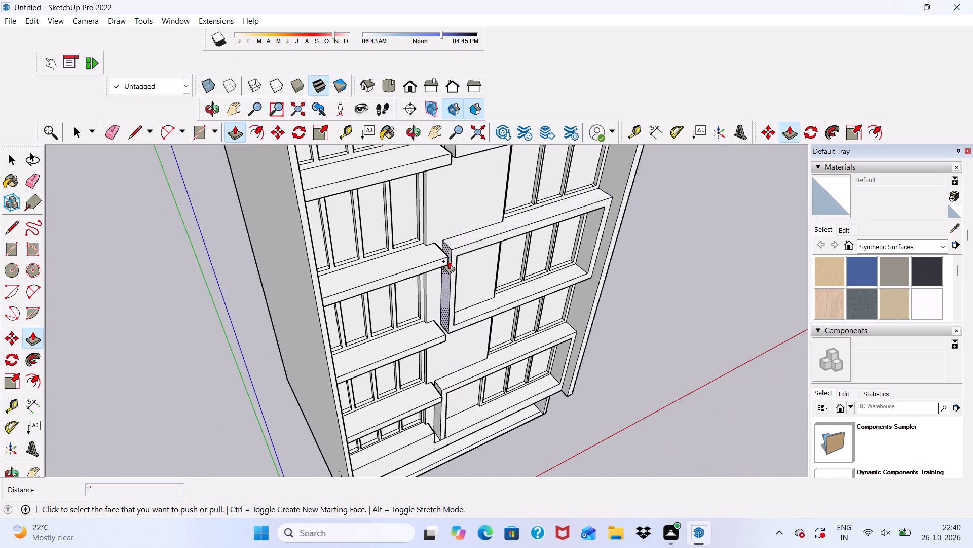
Examine the extruded wall strip against the slab ends and projecting frames on each storey, from above, below and the side.
middle_drag(449, 261, 451, 175)
scroll(451, 175, up, 6)
middle_drag(436, 368, 168, 357)
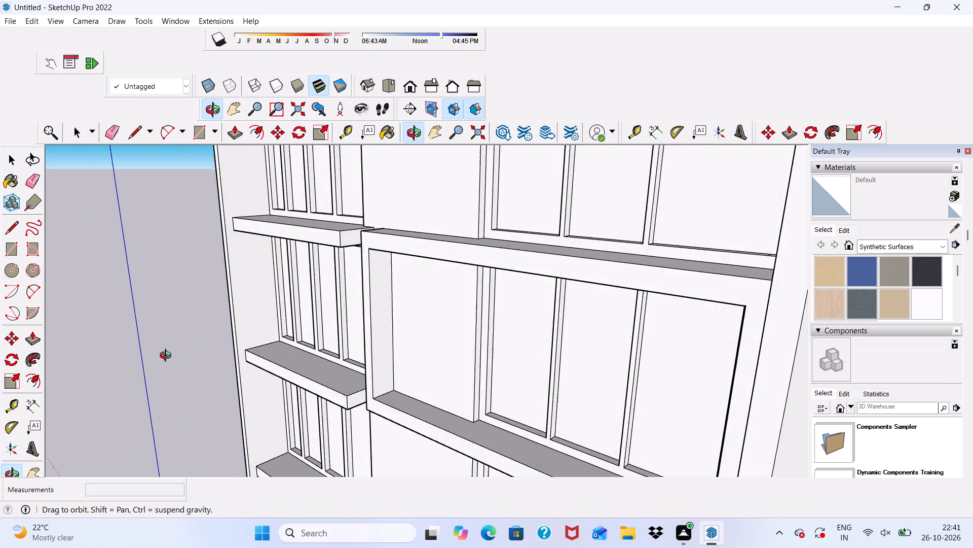
middle_drag(168, 357, 245, 331)
scroll(301, 305, down, 10)
key(space)
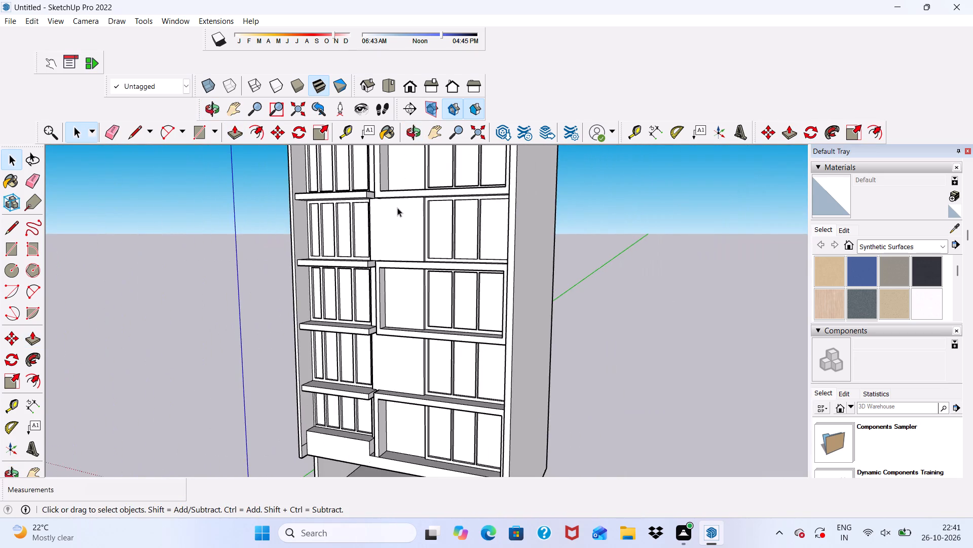
scroll(397, 208, up, 1)
scroll(399, 217, down, 9)
scroll(415, 191, up, 11)
click(415, 213)
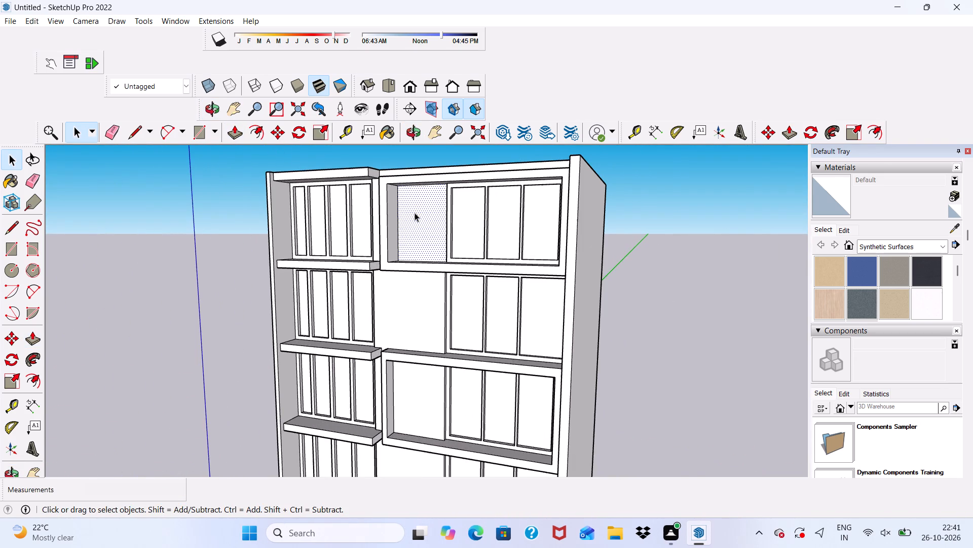
middle_drag(415, 213, 490, 266)
scroll(363, 288, up, 6)
scroll(394, 243, up, 3)
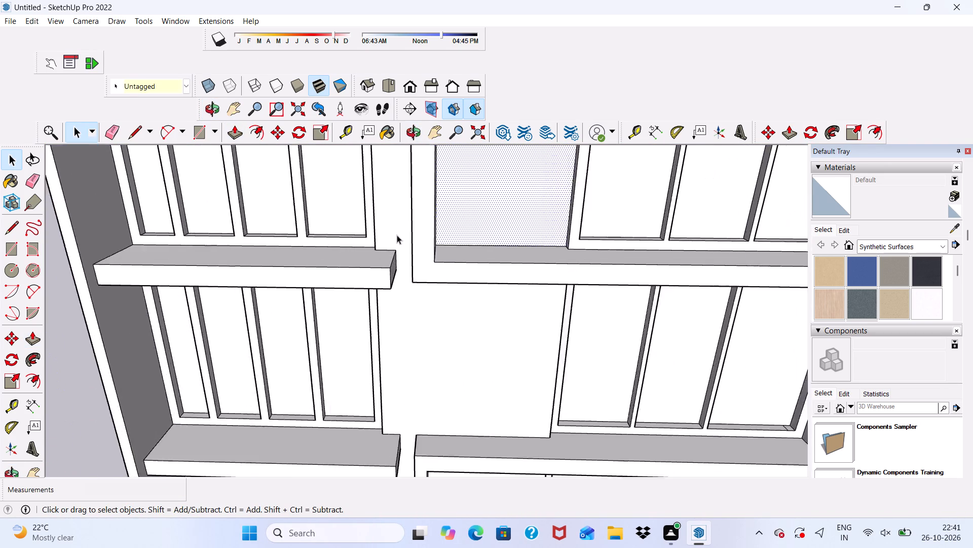
scroll(397, 235, up, 3)
scroll(397, 205, down, 3)
middle_drag(397, 204, 359, 199)
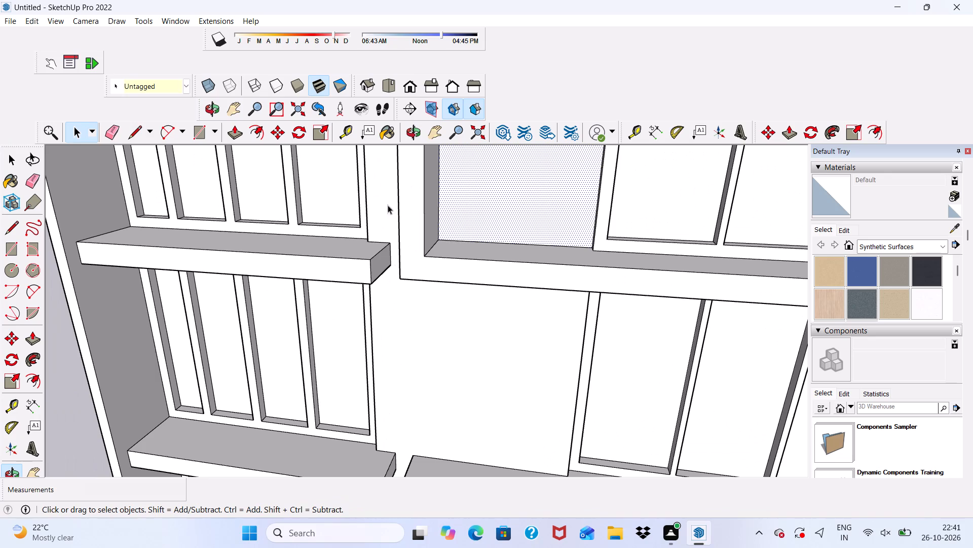
middle_drag(427, 273, 456, 151)
scroll(456, 151, up, 2)
scroll(456, 151, down, 4)
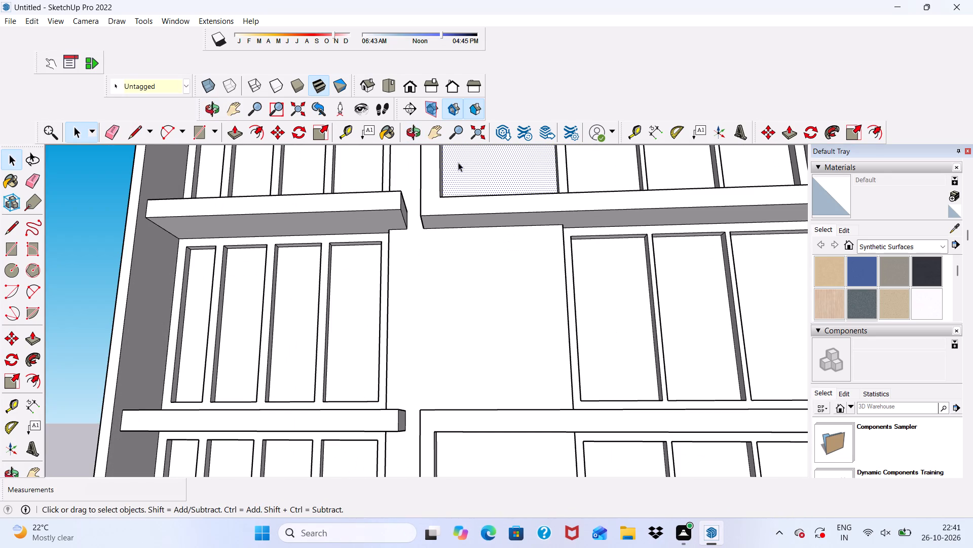
scroll(458, 162, down, 5)
middle_drag(466, 174, 389, 283)
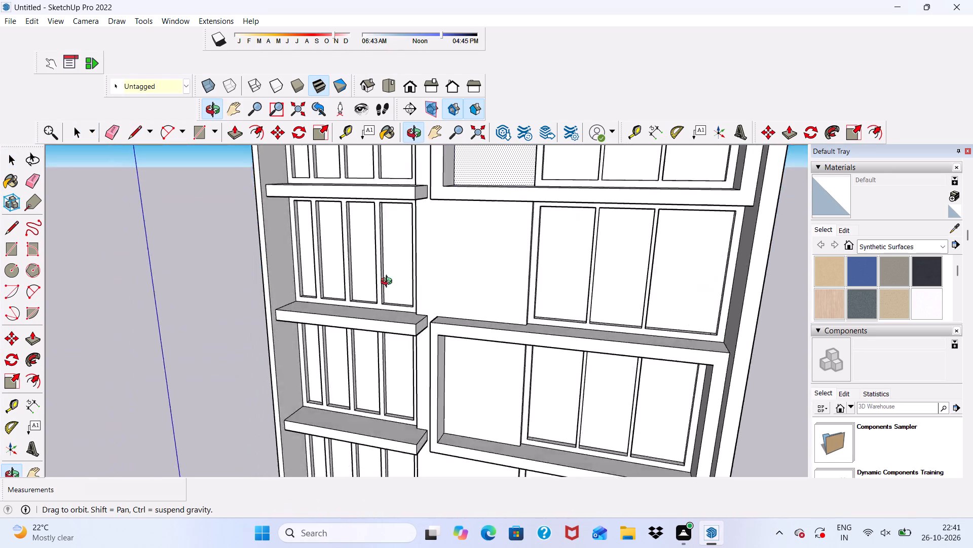
middle_drag(389, 283, 317, 292)
scroll(457, 191, up, 3)
scroll(467, 155, down, 2)
middle_drag(476, 231, 562, 135)
scroll(568, 135, down, 1)
scroll(568, 139, up, 1)
scroll(498, 288, down, 3)
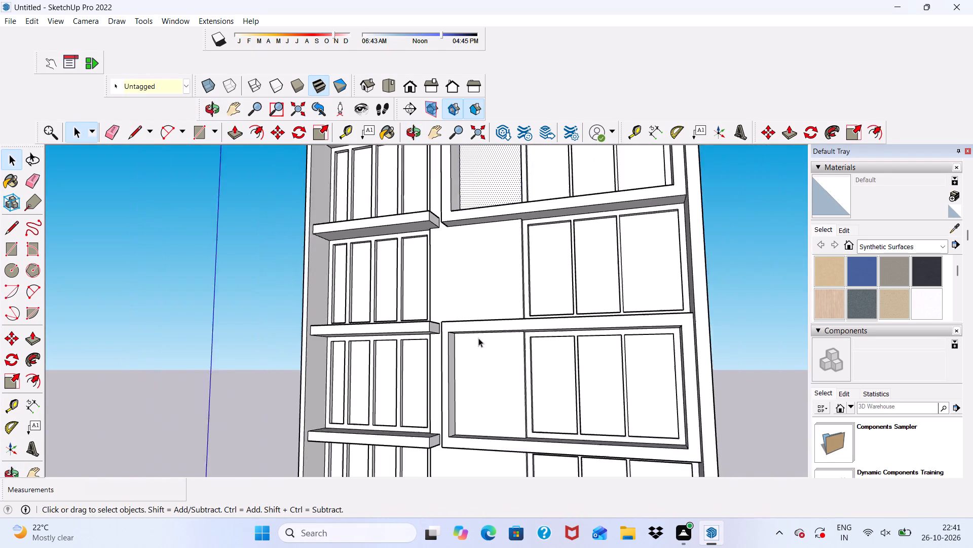
scroll(475, 332, up, 2)
scroll(457, 78, down, 5)
scroll(483, 343, up, 3)
scroll(471, 193, down, 11)
middle_drag(472, 358, 540, 323)
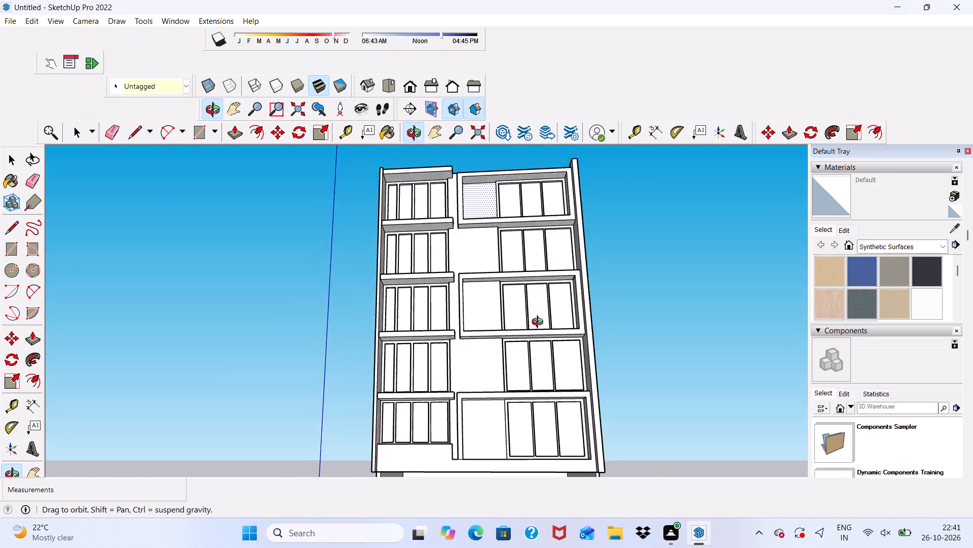
middle_drag(540, 323, 568, 347)
scroll(533, 386, up, 6)
scroll(420, 345, down, 1)
scroll(373, 298, up, 10)
scroll(415, 359, down, 1)
middle_drag(415, 359, 570, 331)
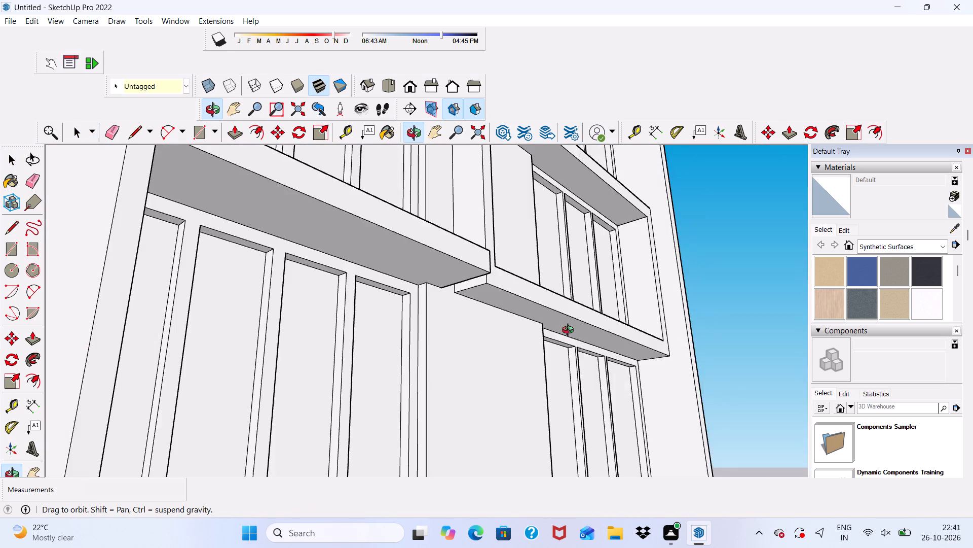
middle_drag(570, 331, 523, 396)
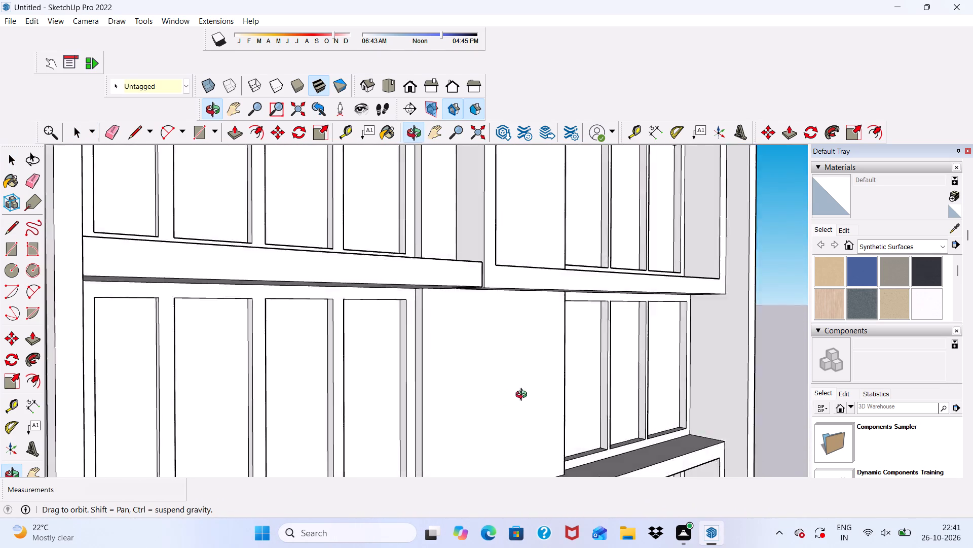
middle_drag(523, 396, 468, 399)
middle_drag(466, 399, 381, 434)
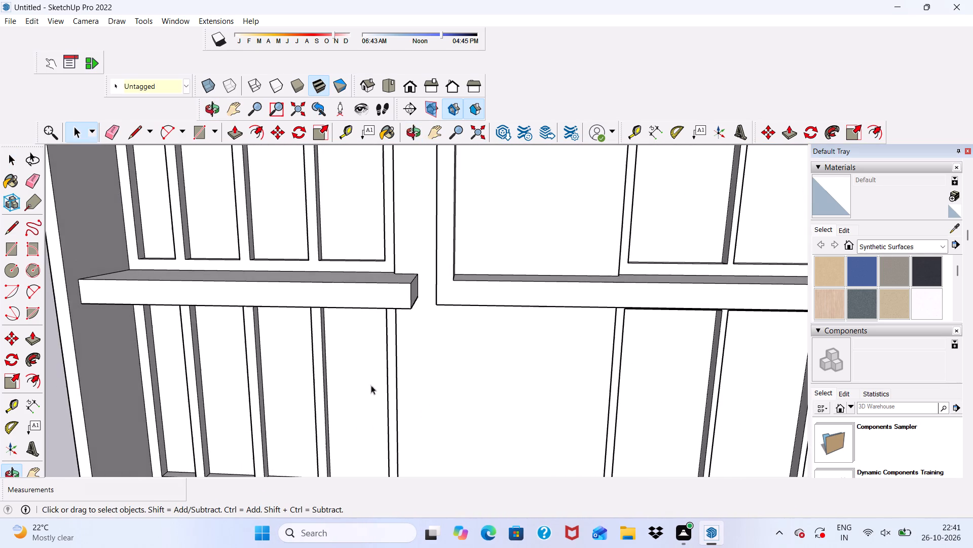
scroll(392, 324, up, 5)
scroll(438, 250, up, 8)
scroll(421, 270, down, 1)
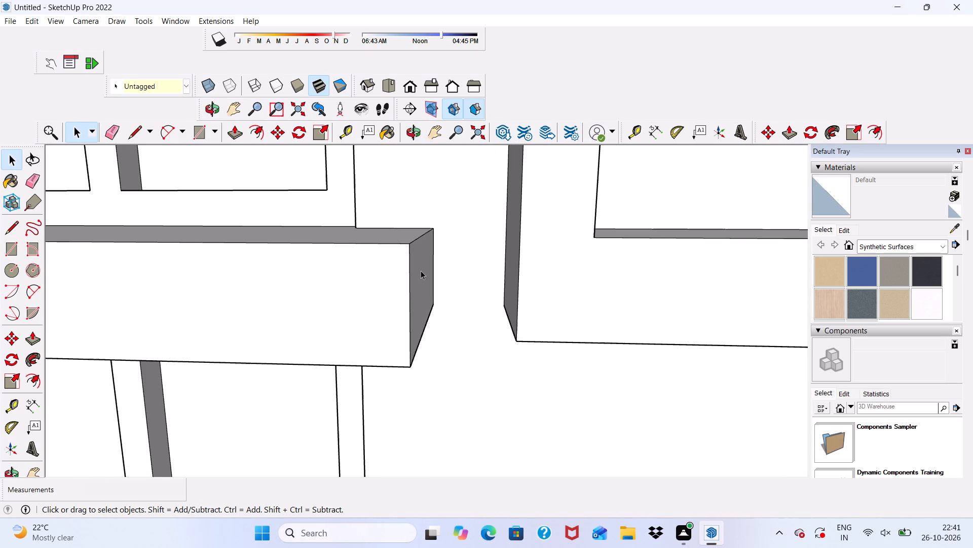
scroll(427, 246, down, 3)
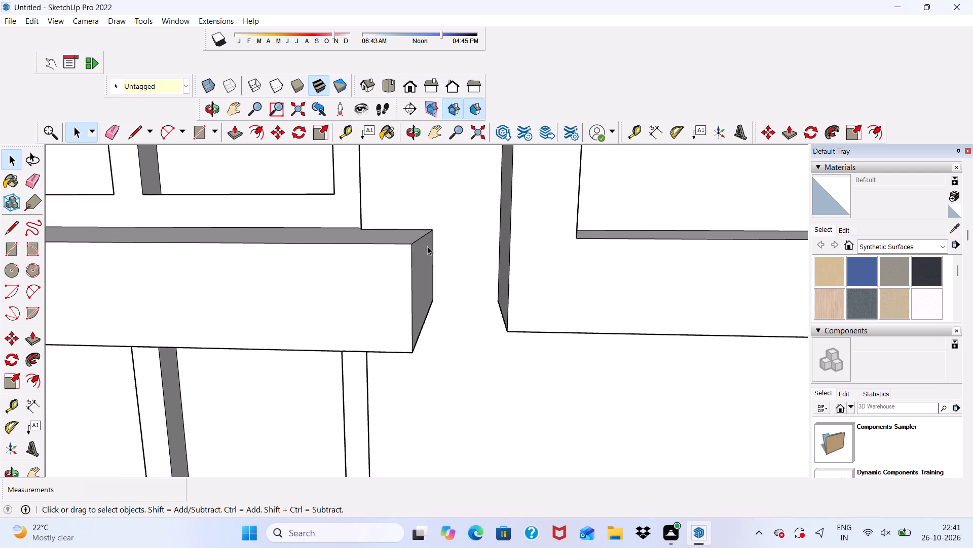
scroll(427, 246, down, 2)
Push/Pull the end face of the slab beside the middle frame's bottom back about 1' 1/4" to the window wall's edge.
middle_drag(444, 274, 326, 294)
scroll(330, 292, up, 3)
click(339, 289)
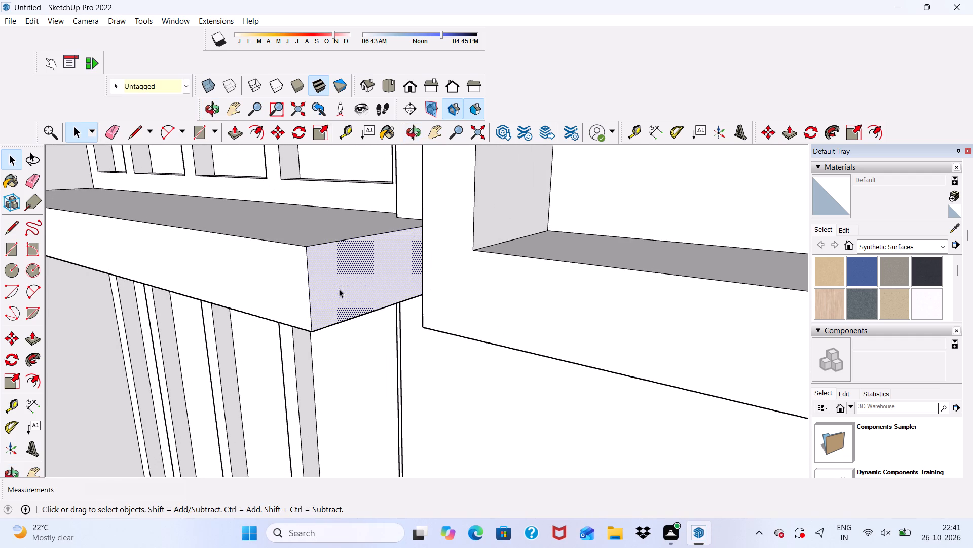
click(232, 130)
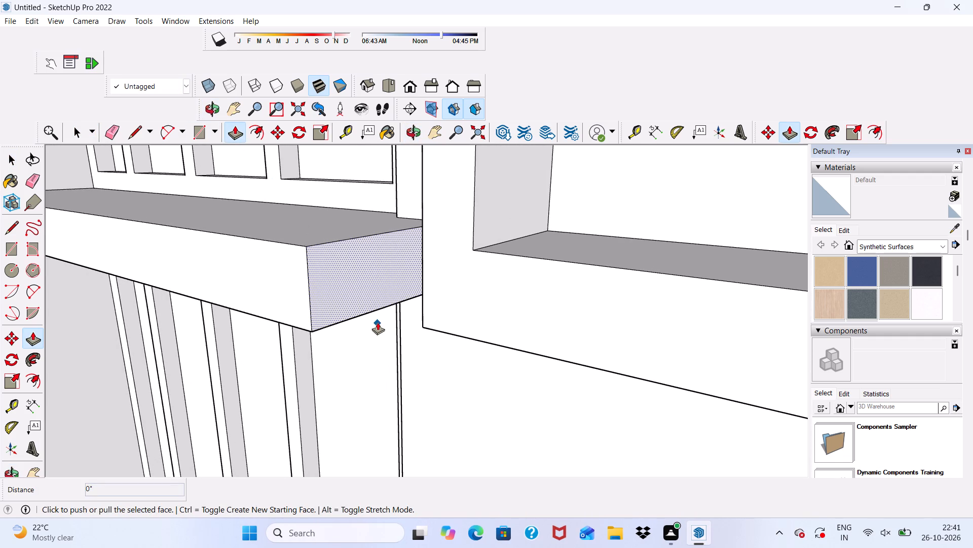
click(371, 306)
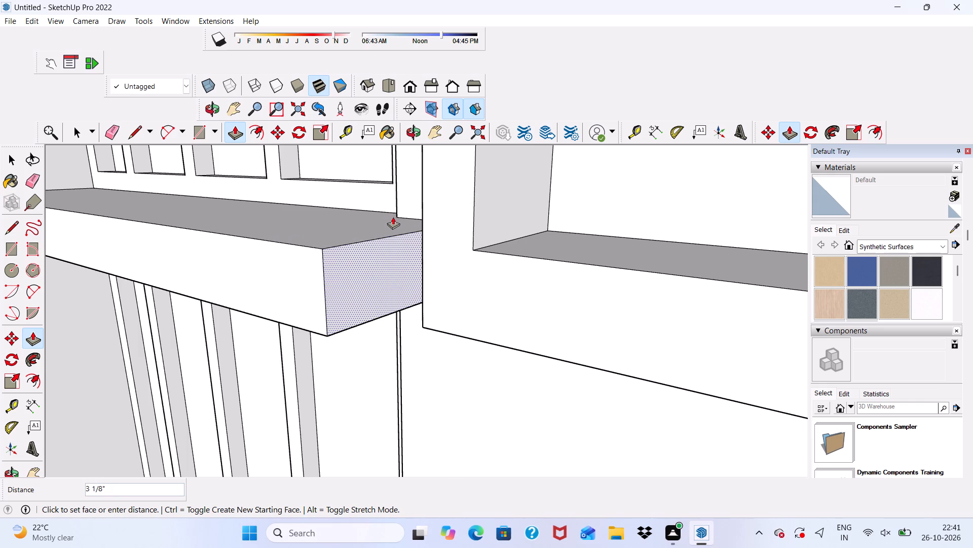
click(395, 217)
Erase the leftover rectangle outline on the blank wall where the shortened slab's end used to be.
scroll(382, 232, down, 3)
middle_drag(360, 285, 490, 328)
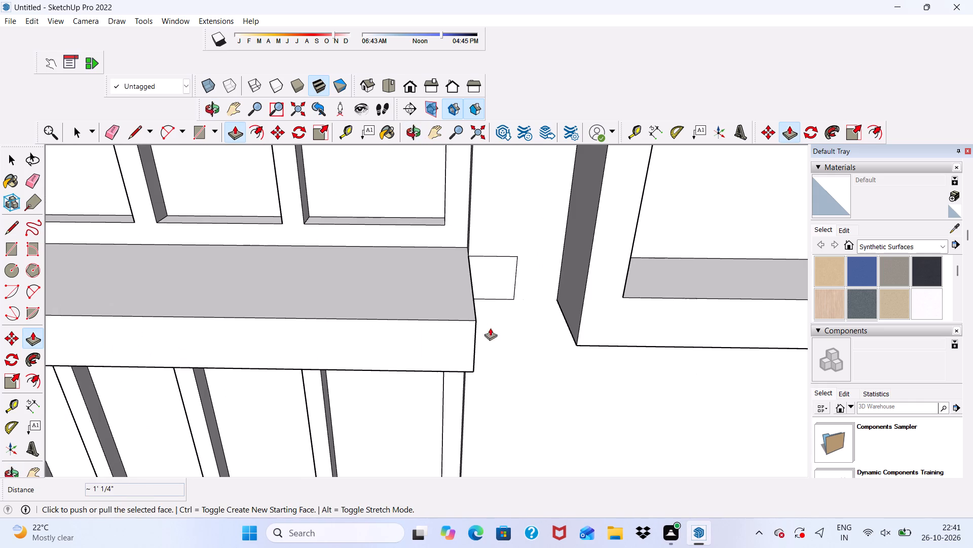
key(space)
click(108, 123)
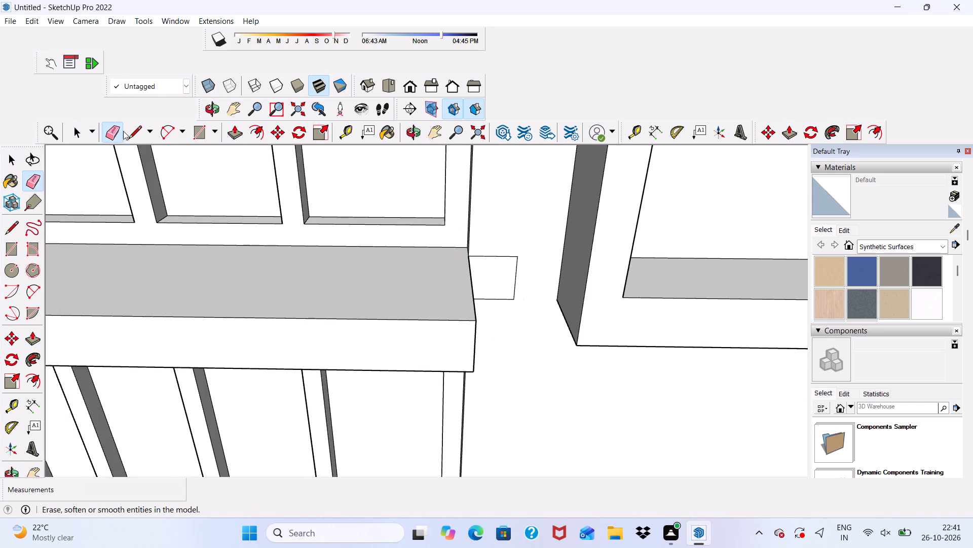
drag(500, 241, 508, 309)
drag(504, 280, 510, 283)
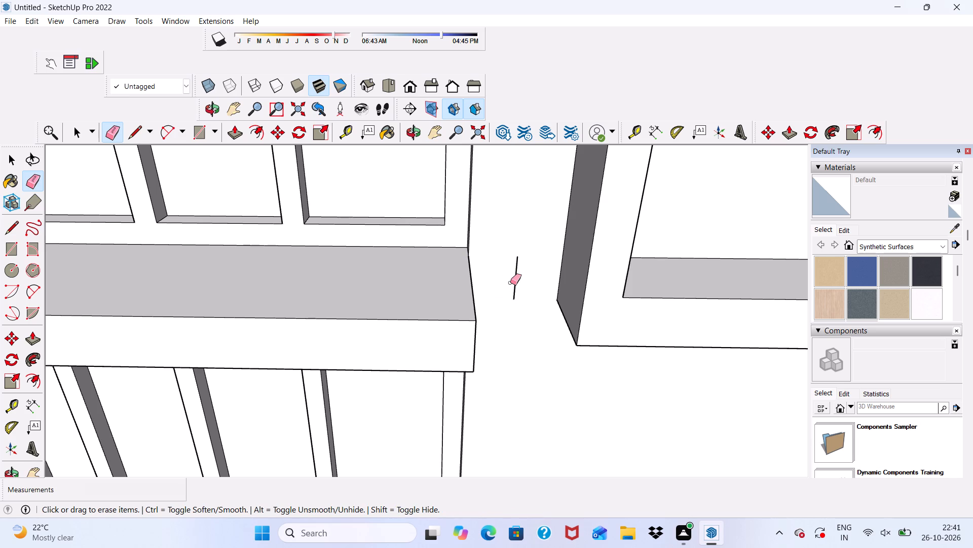
drag(510, 283, 516, 288)
Examine the shortened slab's end and the end of the next slab below against the blank wall strip.
scroll(507, 251, down, 4)
middle_drag(510, 315, 480, 154)
scroll(473, 135, down, 10)
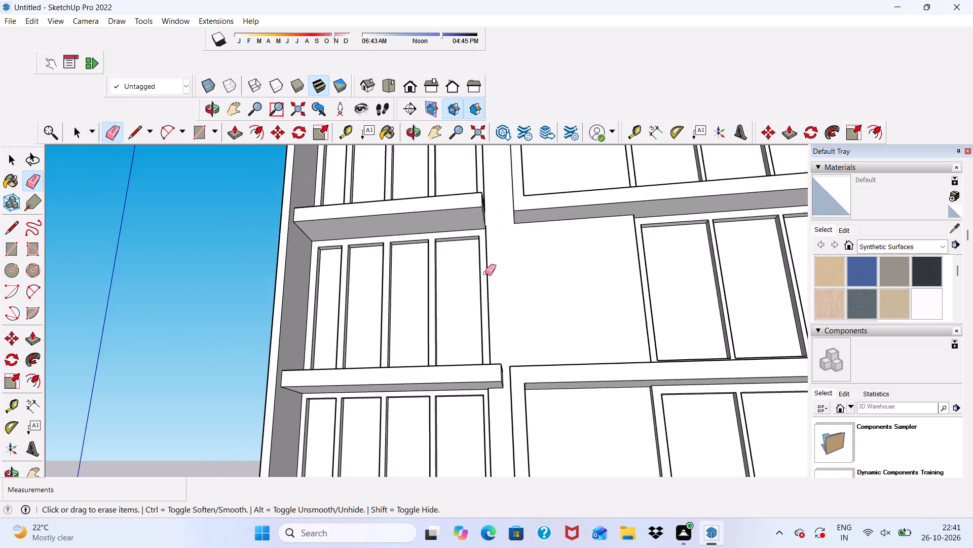
scroll(482, 267, down, 1)
middle_drag(482, 267, 504, 348)
key(space)
scroll(483, 355, up, 4)
scroll(480, 404, down, 1)
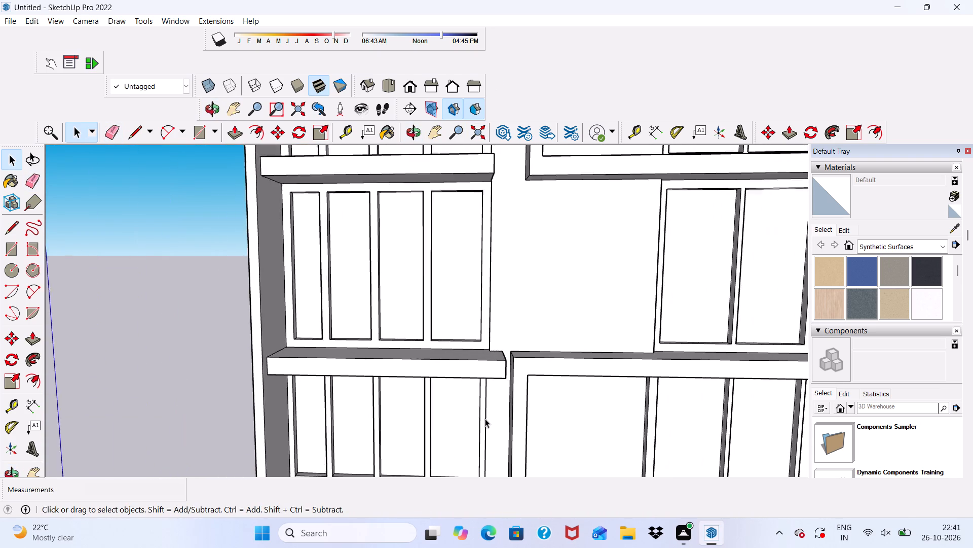
Push/Pull the end face of the slab beside the lowest frame's top back about 9" to the window wall's edge.
scroll(485, 419, up, 1)
middle_drag(485, 419, 328, 424)
scroll(393, 410, up, 5)
scroll(492, 356, up, 1)
click(487, 339)
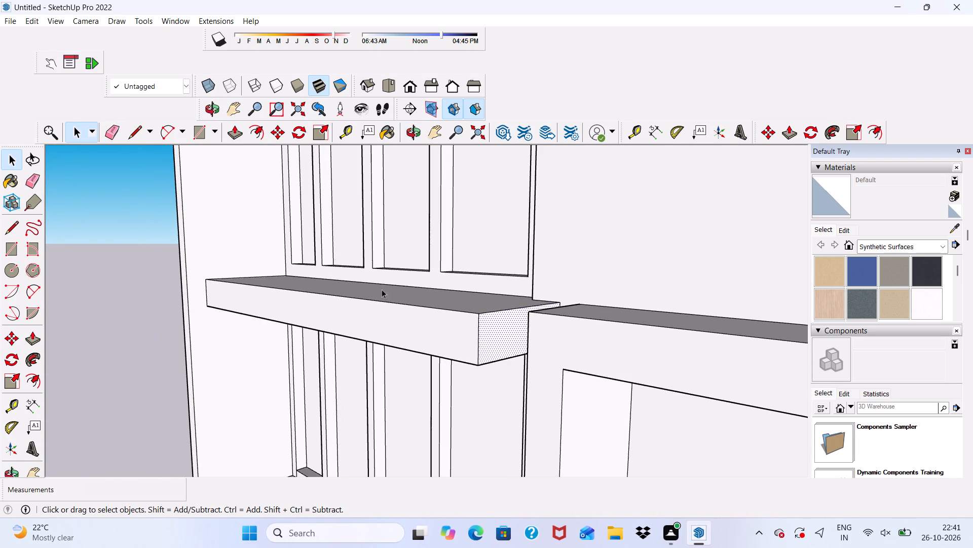
click(233, 128)
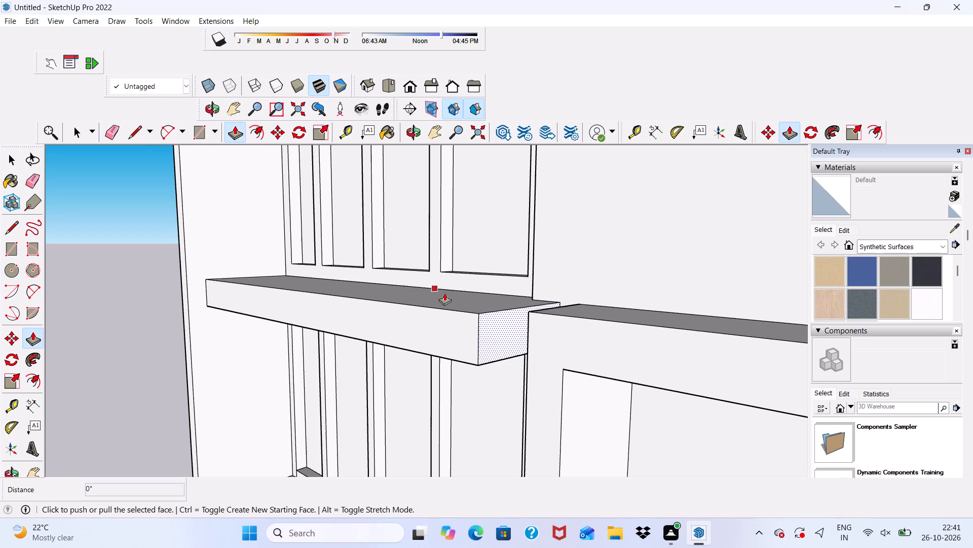
scroll(475, 306, up, 2)
click(488, 327)
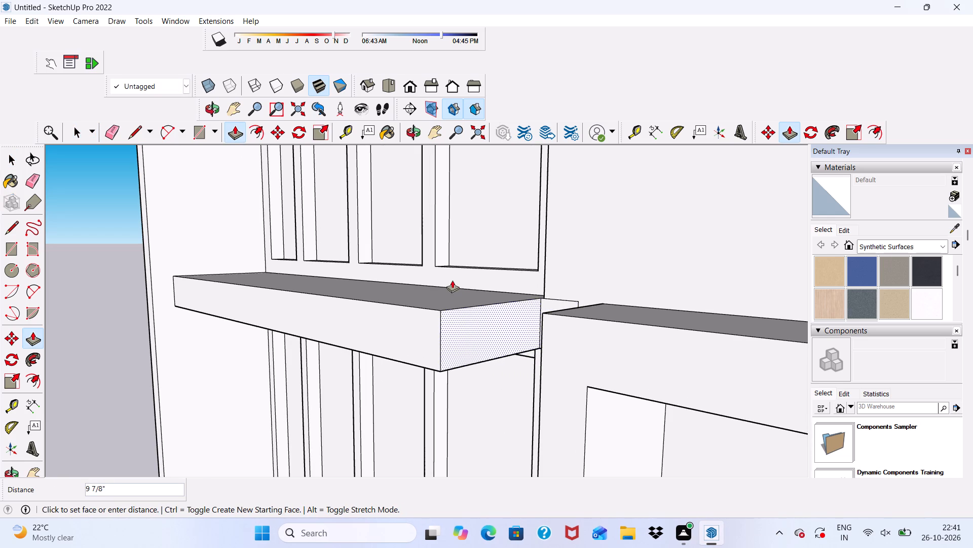
click(545, 245)
Erase the leftover slab-end outline on the blank wall beside the lowest frame's top.
scroll(536, 255, down, 1)
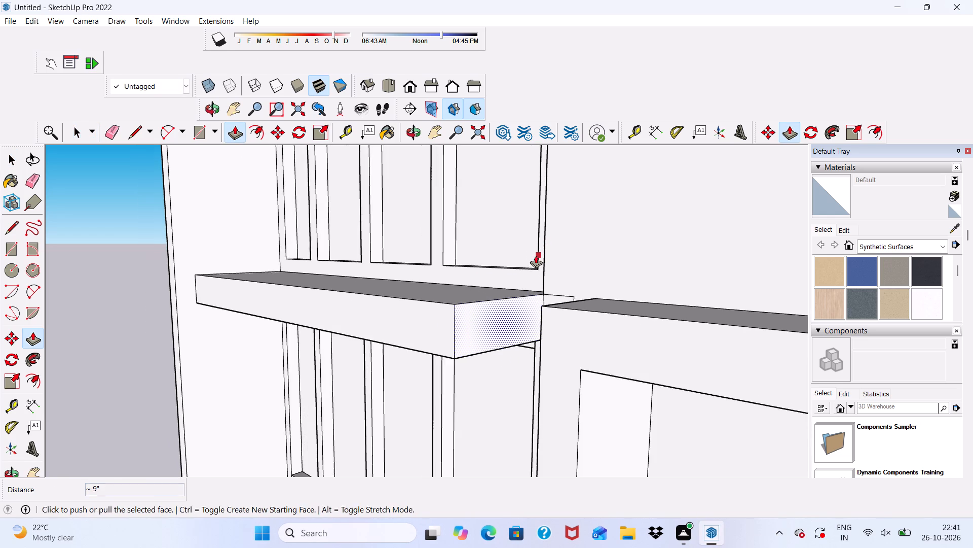
middle_drag(536, 255, 637, 241)
scroll(637, 241, down, 1)
scroll(620, 247, up, 1)
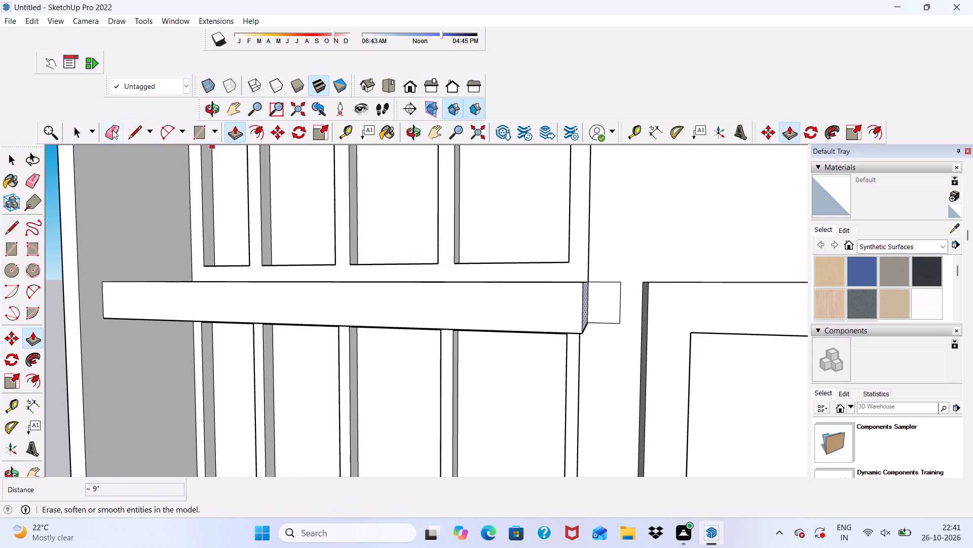
click(113, 130)
scroll(624, 294, up, 5)
drag(577, 273, 580, 310)
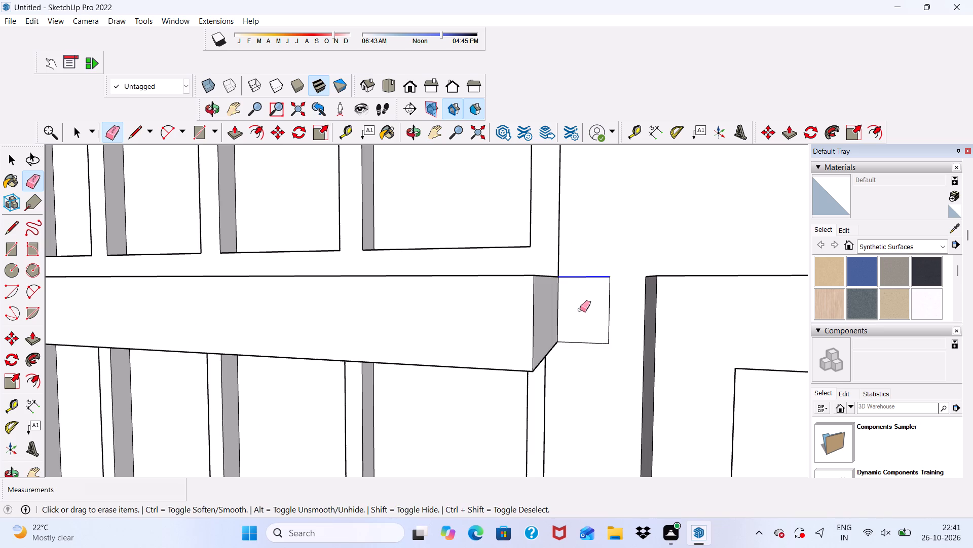
drag(580, 310, 609, 291)
scroll(582, 257, down, 9)
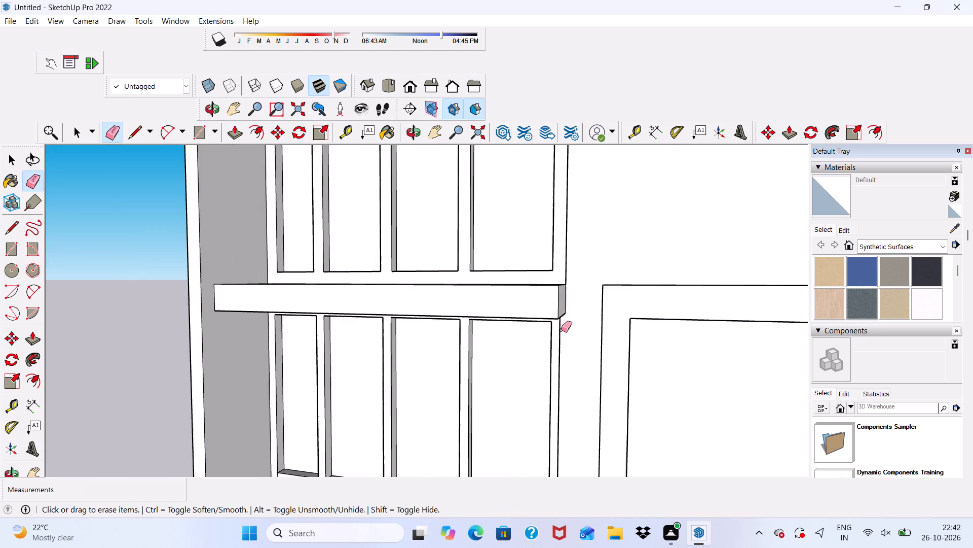
Examine the slab ends along the lower and middle storeys against the blank wall strip, close up and from a distance.
middle_drag(561, 330, 589, 419)
scroll(577, 380, up, 1)
scroll(540, 258, down, 6)
middle_drag(540, 410, 430, 330)
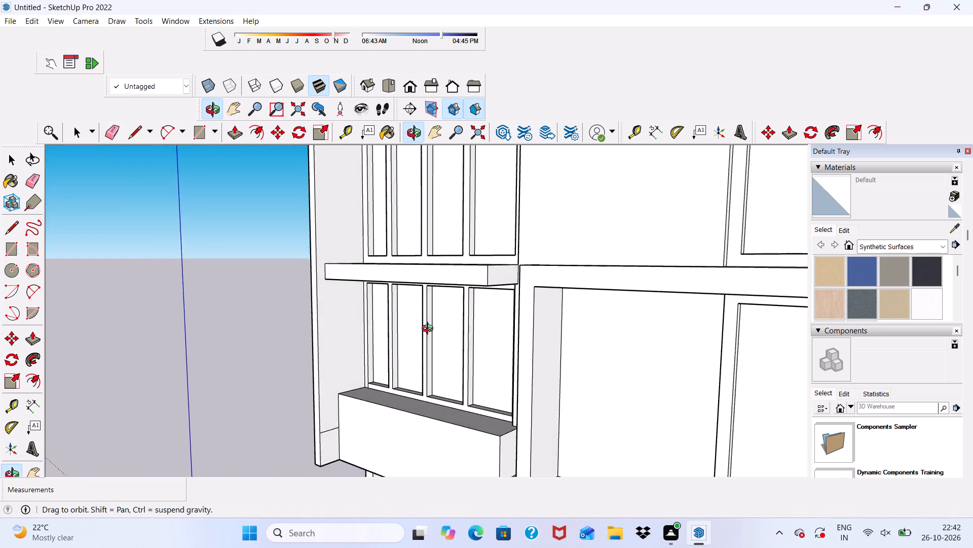
middle_drag(430, 330, 520, 321)
scroll(520, 321, up, 4)
key(space)
scroll(517, 316, down, 17)
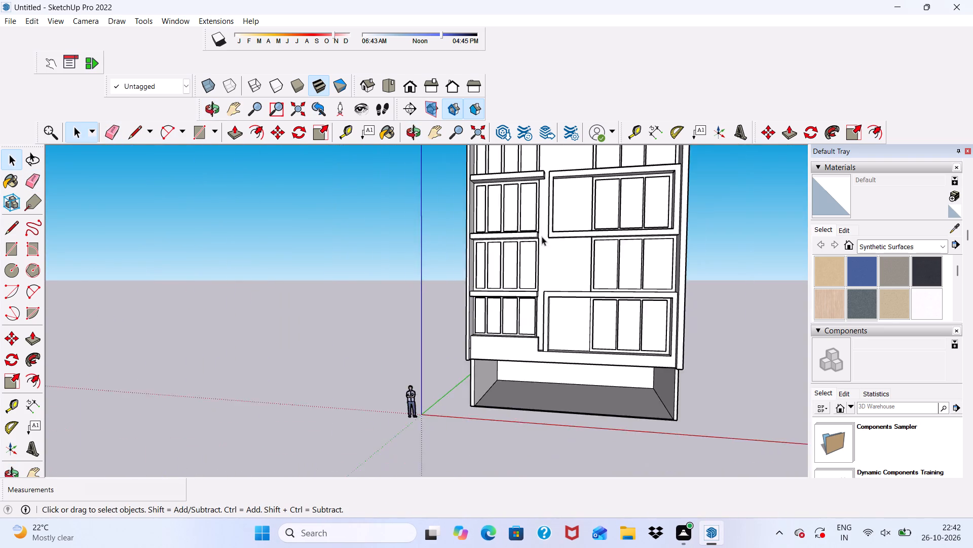
scroll(542, 226, up, 5)
scroll(540, 190, down, 6)
scroll(538, 222, up, 1)
scroll(538, 222, down, 3)
scroll(543, 280, up, 6)
scroll(543, 135, down, 1)
scroll(543, 135, up, 5)
scroll(543, 152, down, 6)
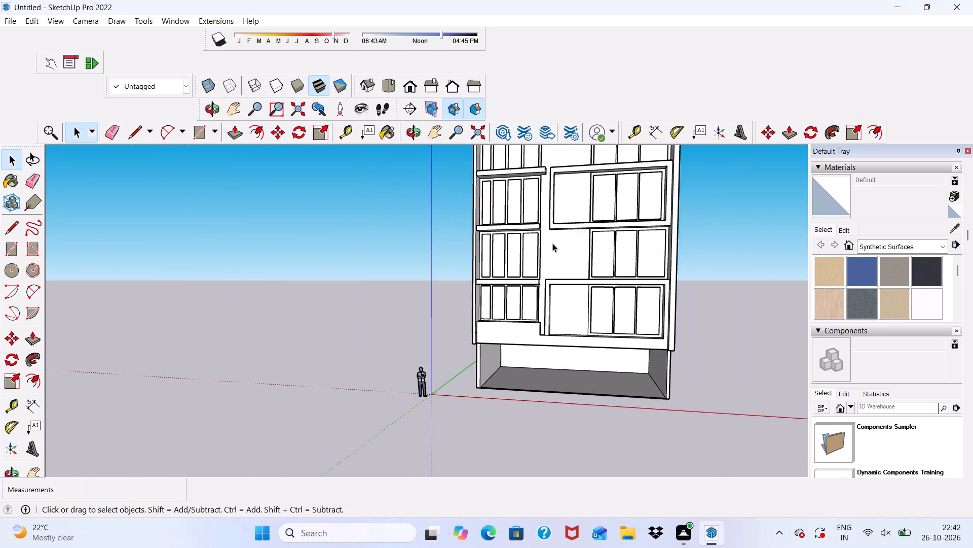
scroll(552, 243, down, 5)
scroll(543, 211, up, 16)
Push/Pull the end face of the slab beside the middle frame's top back to the window wall's edge.
middle_drag(567, 253, 583, 343)
scroll(572, 325, up, 2)
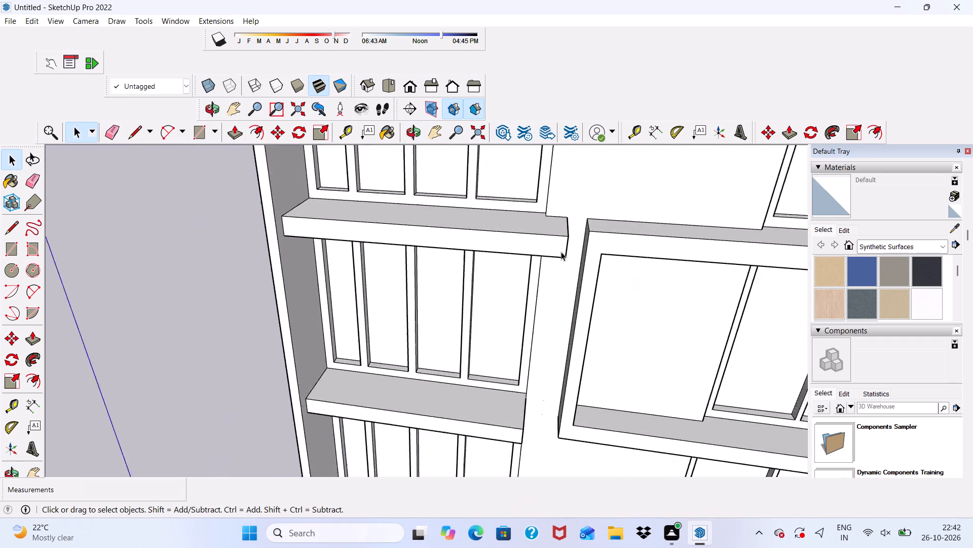
scroll(561, 252, up, 7)
scroll(563, 243, down, 1)
middle_drag(563, 243, 490, 249)
scroll(489, 250, up, 4)
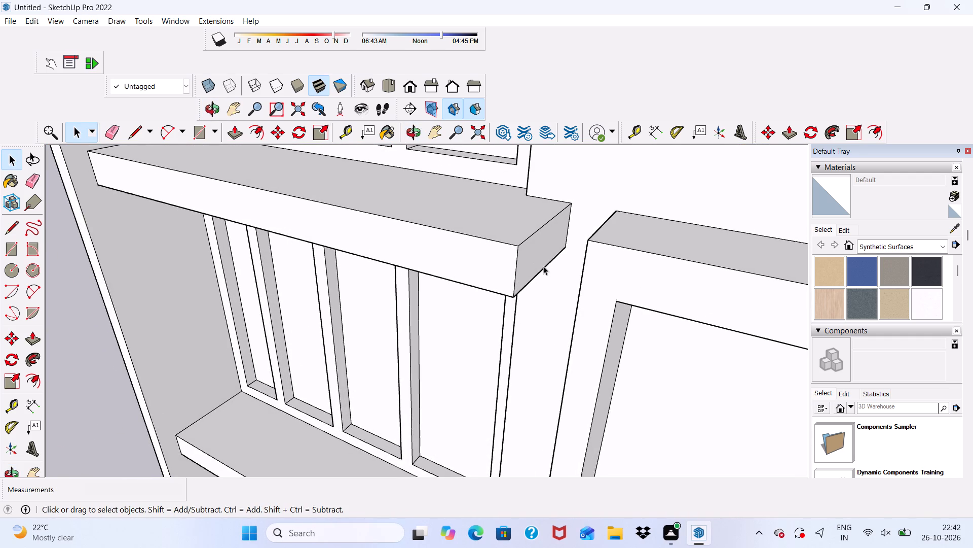
click(544, 266)
click(235, 135)
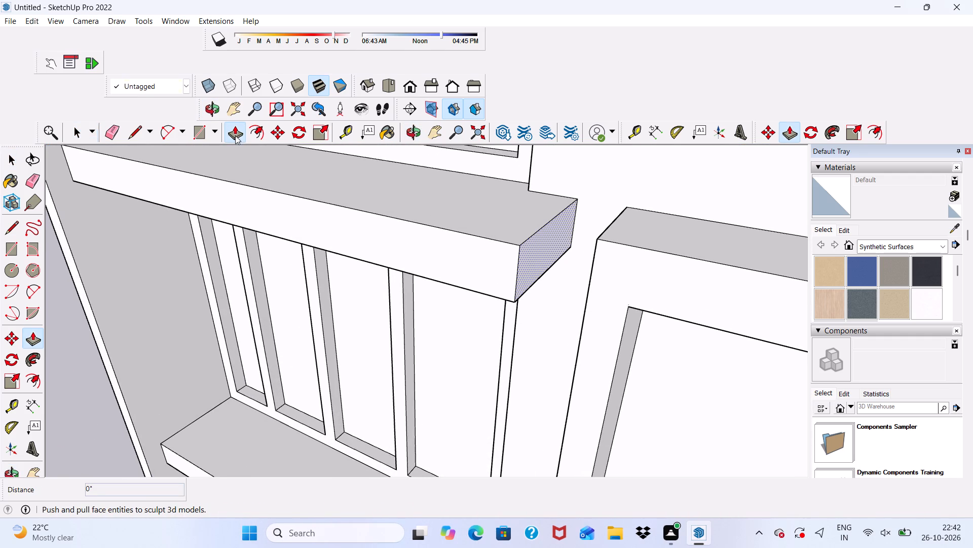
click(530, 256)
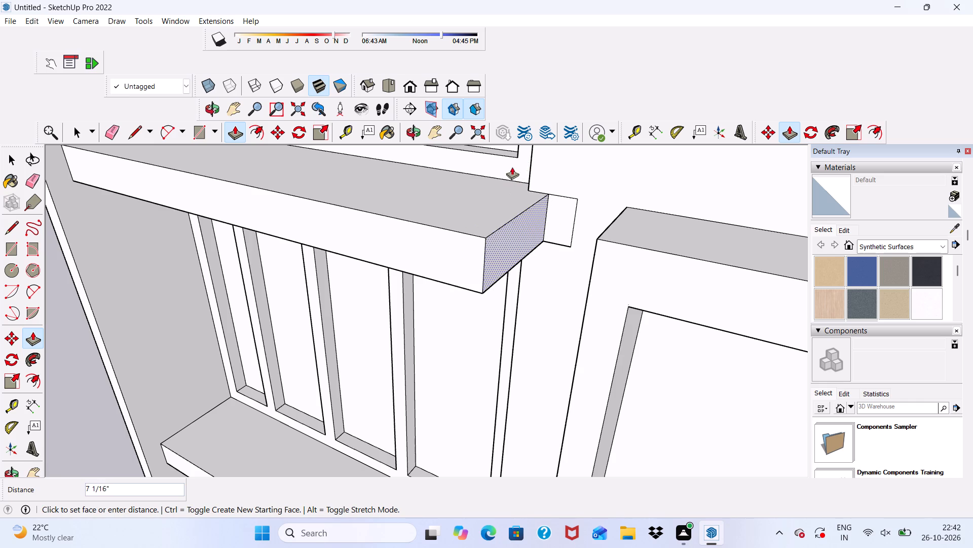
click(529, 188)
key(space)
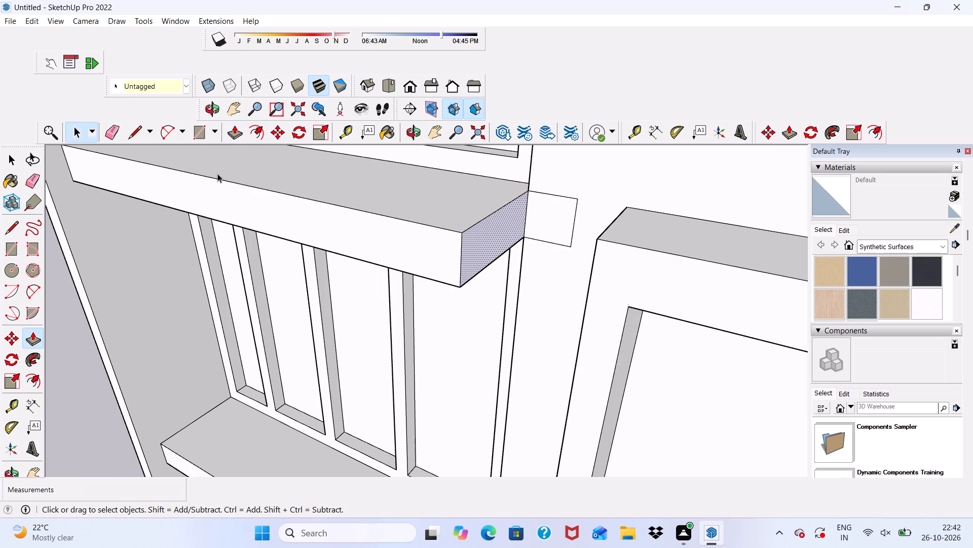
Erase the leftover slab-end outline on the blank wall beside the middle frame's top.
click(108, 134)
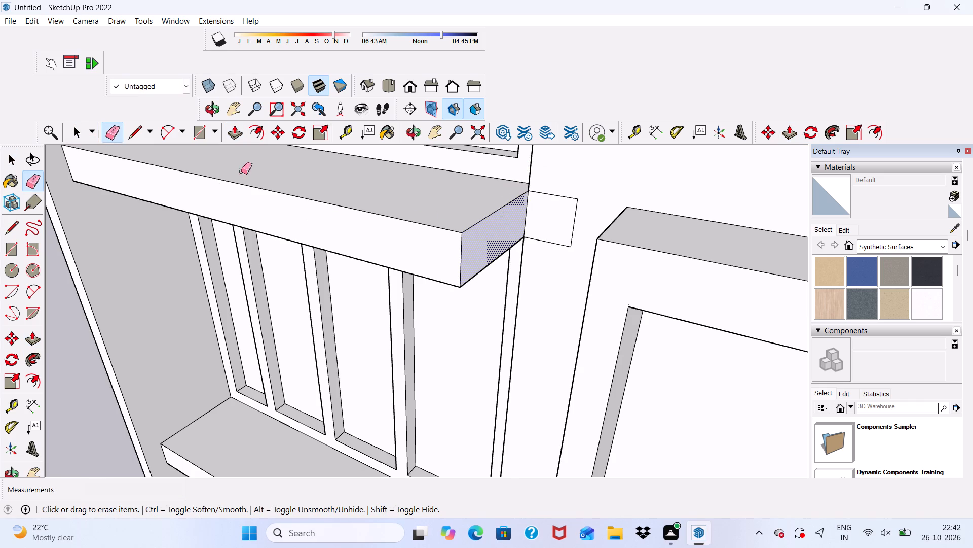
drag(581, 184, 556, 241)
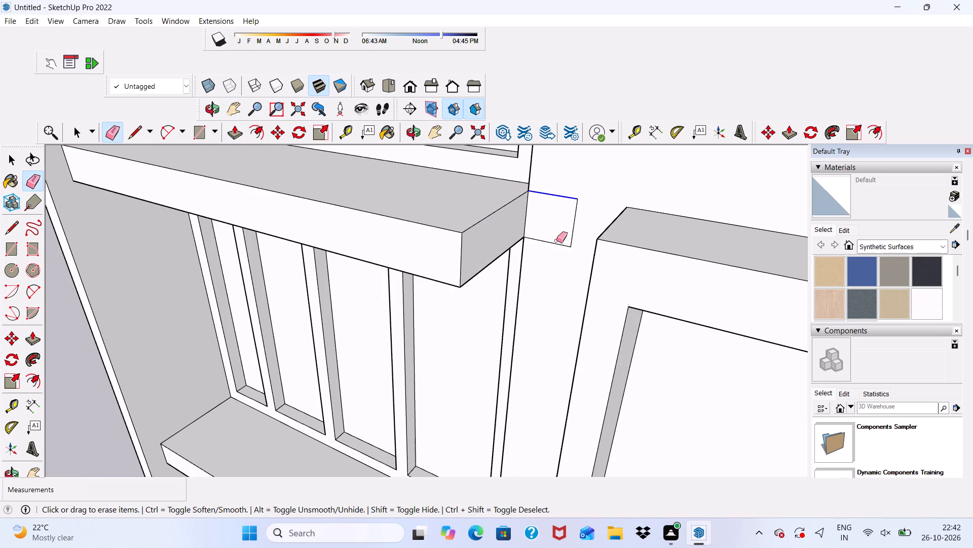
drag(556, 241, 576, 223)
scroll(545, 242, down, 7)
middle_drag(541, 303, 551, 287)
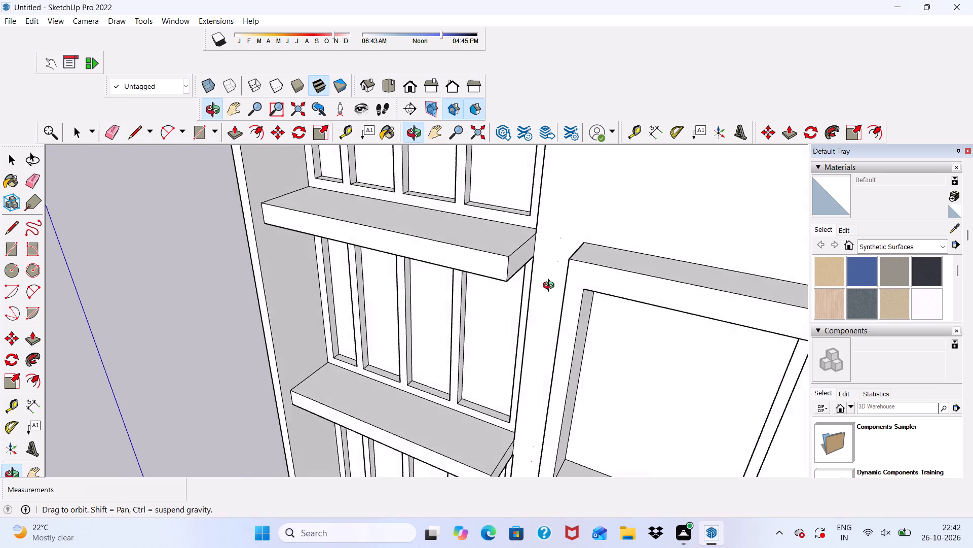
middle_drag(551, 287, 589, 199)
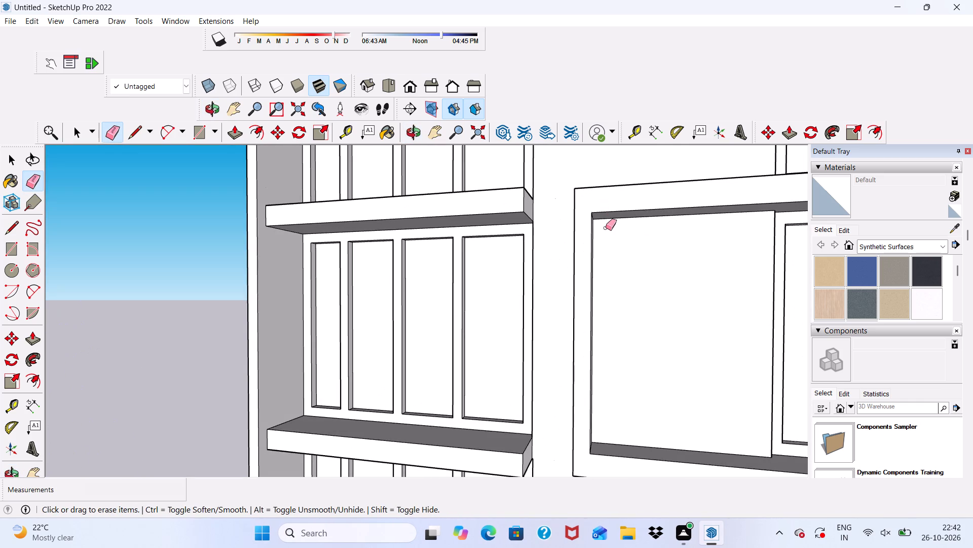
scroll(527, 264, down, 5)
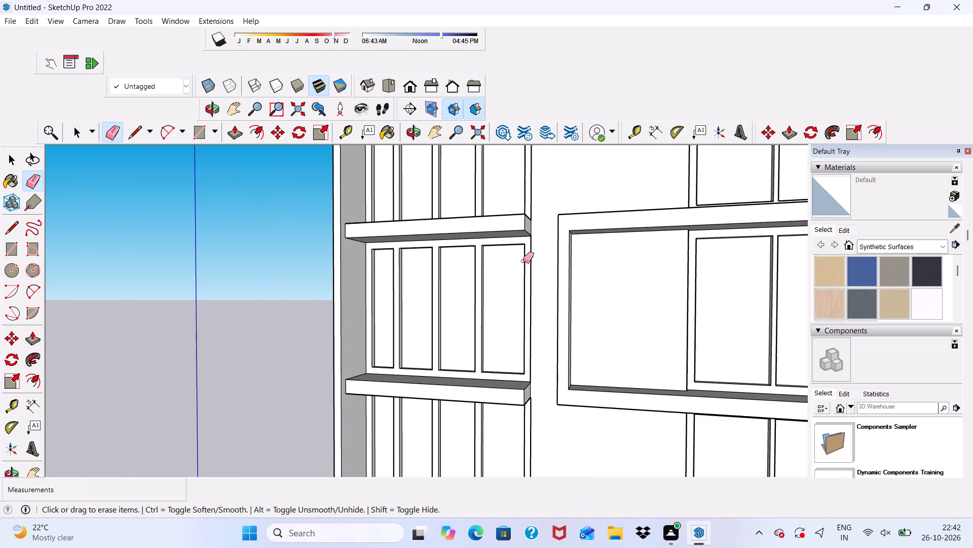
scroll(523, 261, down, 6)
key(space)
Push/Pull the end face of the slab beside the top frame's bottom back about 1' 1/4" to the window wall's edge.
scroll(552, 188, up, 5)
scroll(552, 188, down, 1)
middle_drag(552, 189, 554, 264)
scroll(542, 271, up, 5)
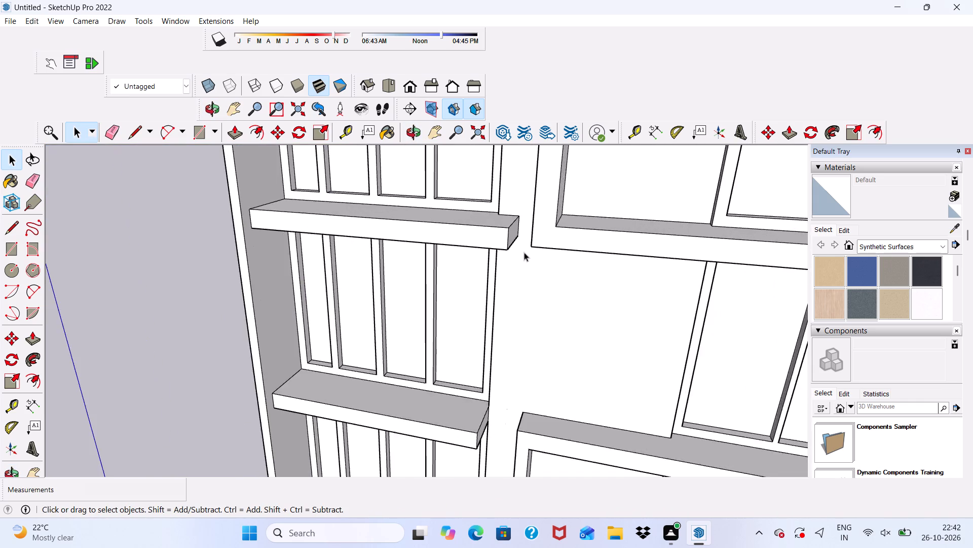
scroll(524, 252, up, 5)
click(505, 229)
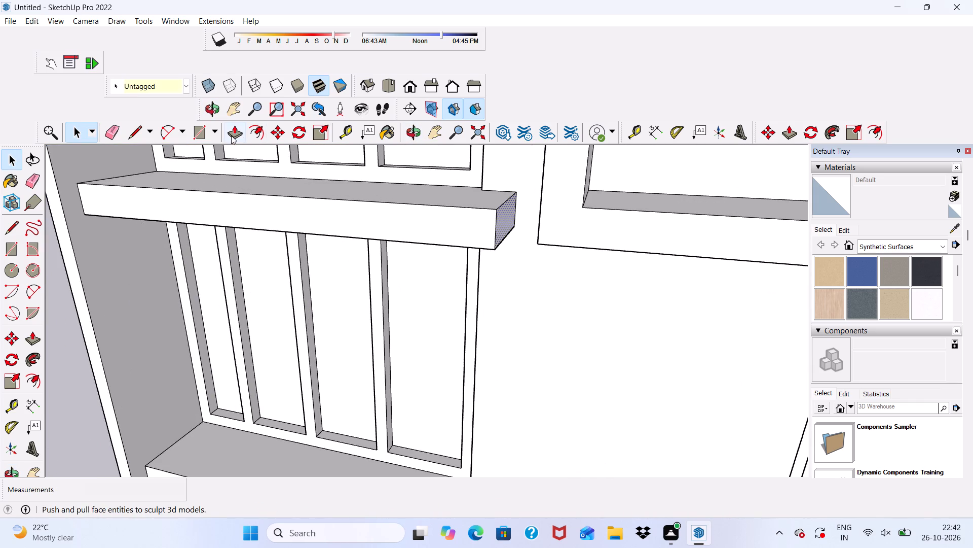
click(236, 131)
scroll(491, 222, up, 2)
click(508, 218)
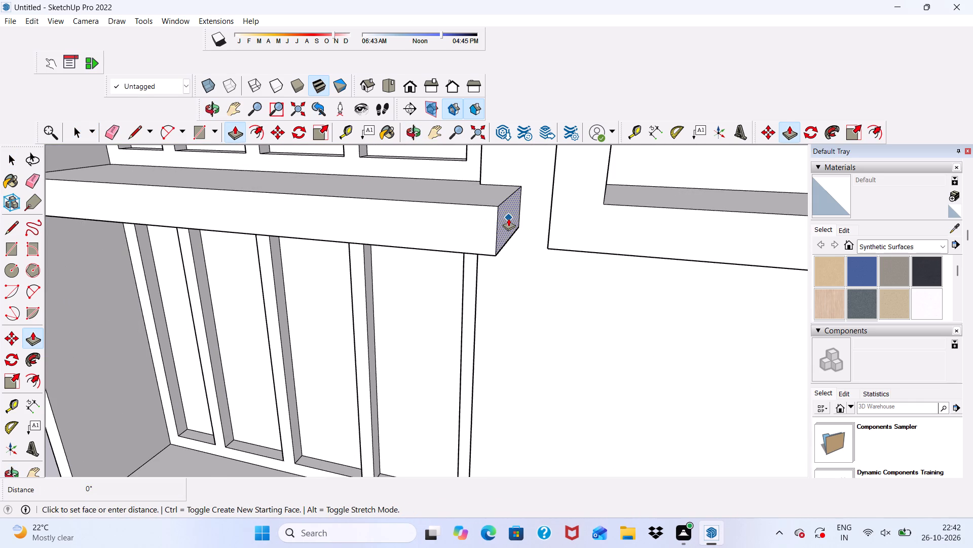
click(481, 163)
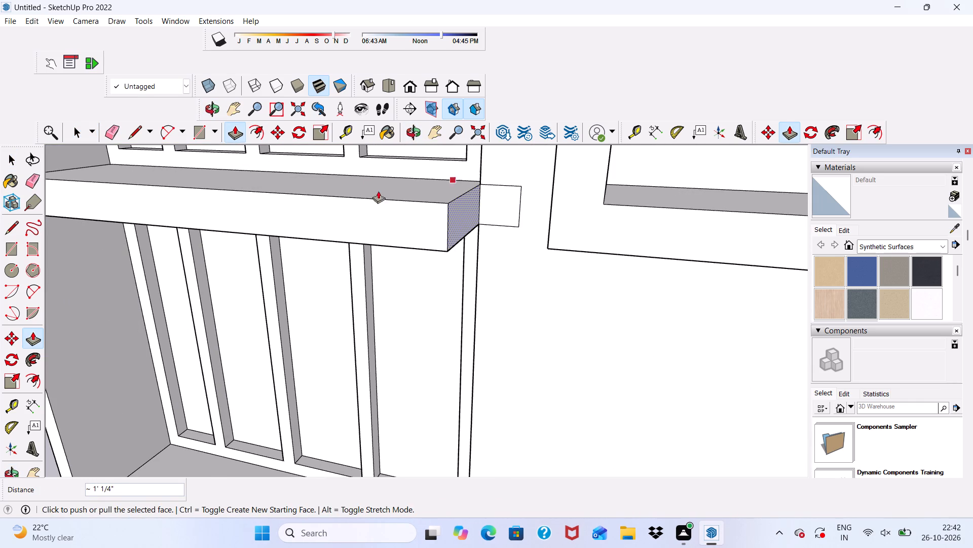
Erase the leftover slab-end outline on the blank wall beside the top frame's bottom.
click(118, 130)
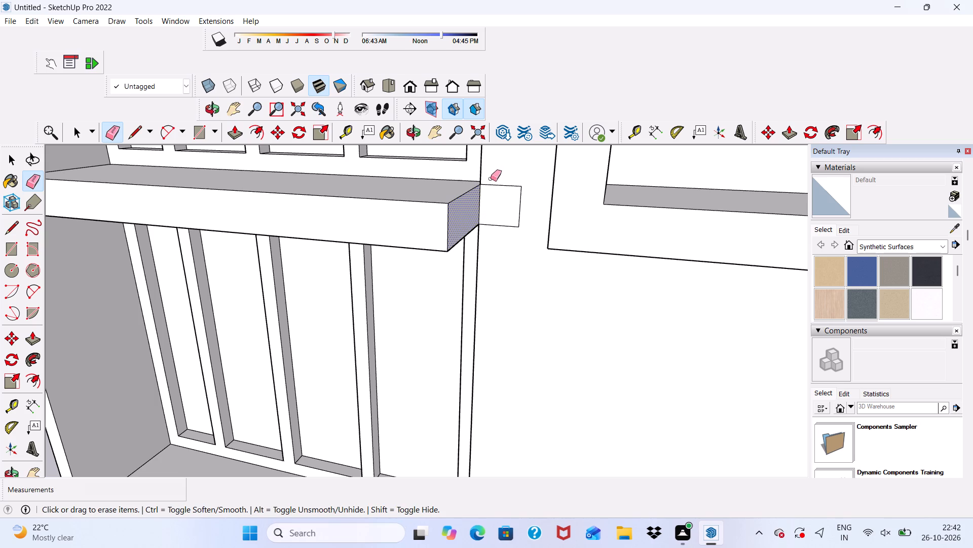
drag(491, 179, 529, 201)
scroll(518, 233, down, 11)
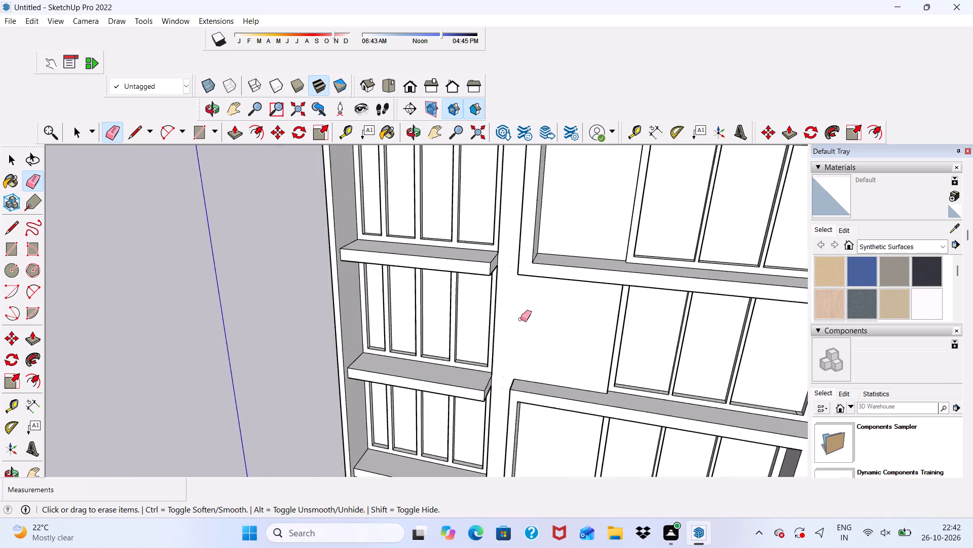
scroll(520, 319, down, 7)
scroll(517, 184, up, 5)
key(space)
Push/Pull the end face of the topmost slab at roof level back about 1' 1/4" to the window wall's edge.
scroll(521, 198, up, 7)
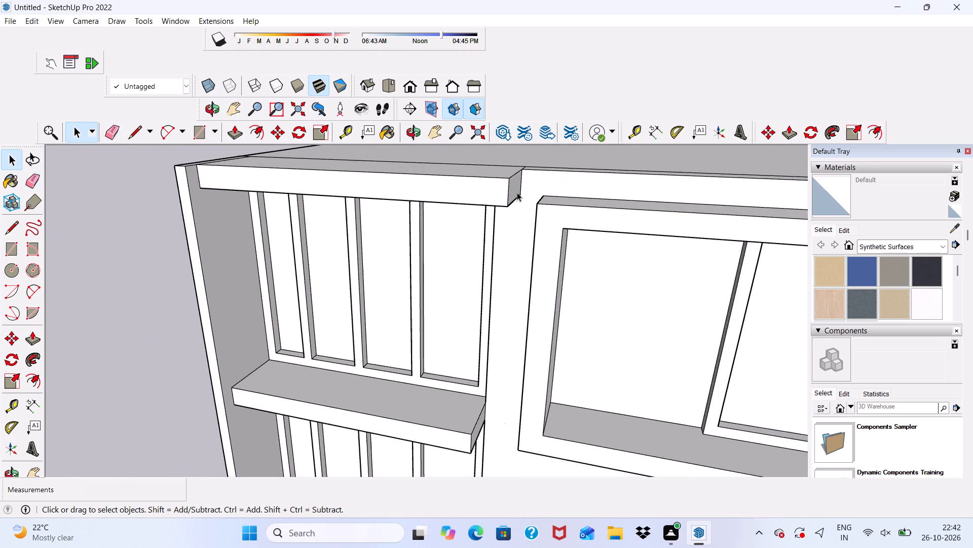
click(517, 192)
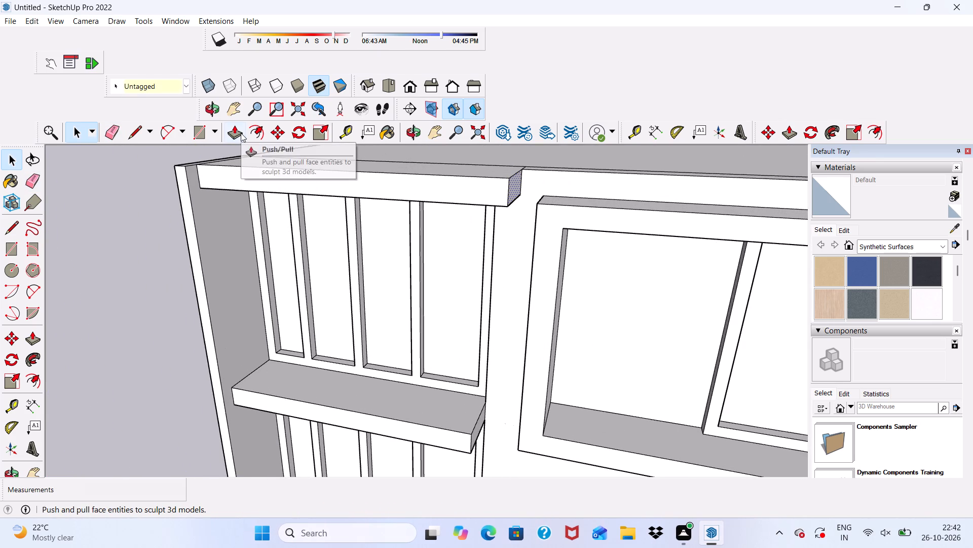
click(241, 133)
scroll(598, 181, up, 8)
click(494, 188)
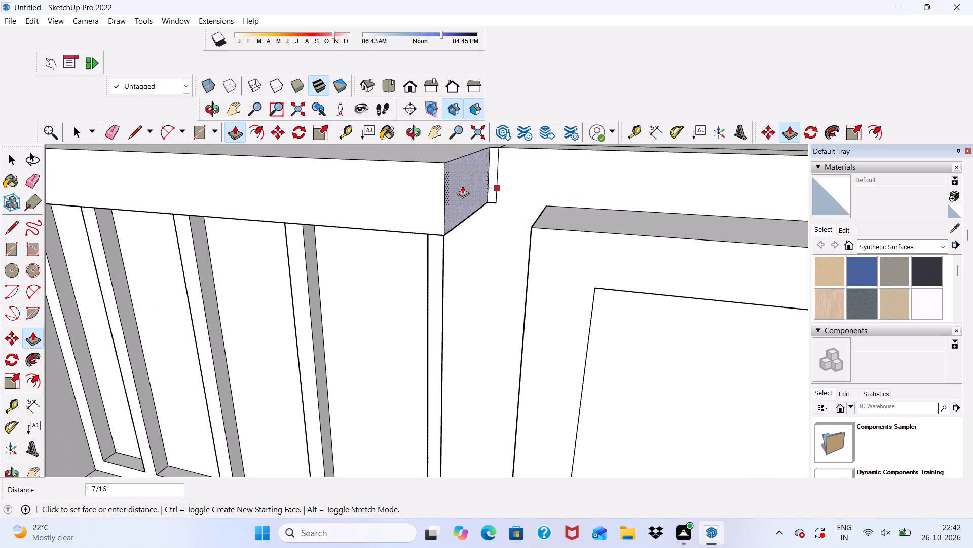
scroll(435, 213, down, 2)
middle_drag(435, 213, 463, 79)
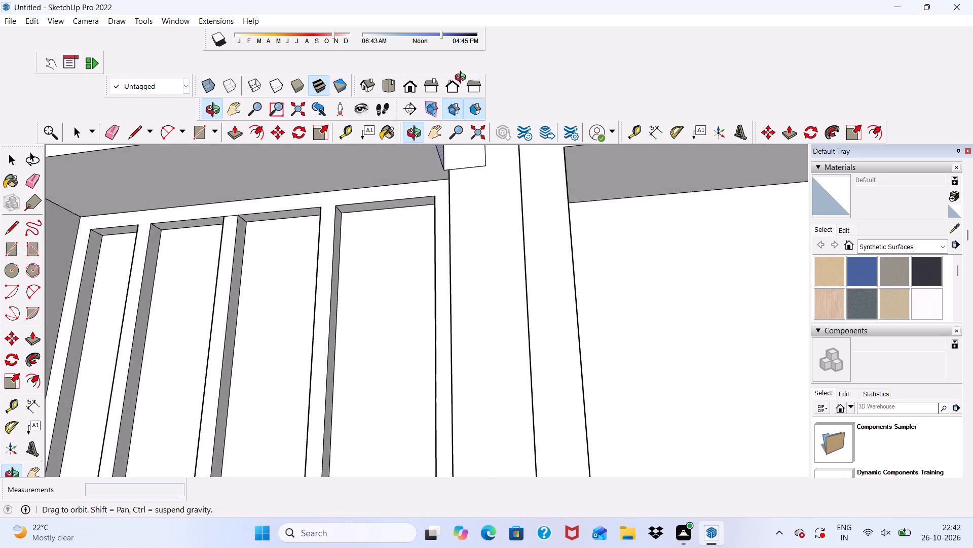
middle_drag(463, 79, 472, 113)
scroll(458, 166, up, 3)
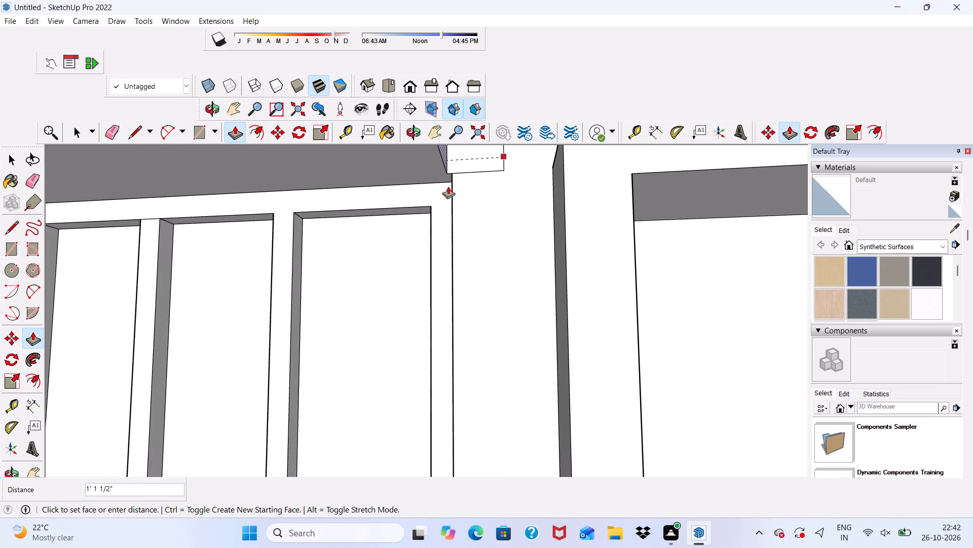
click(449, 183)
Erase the leftover outline of the topmost slab's end on the blank wall beside the top frame.
scroll(457, 163, down, 5)
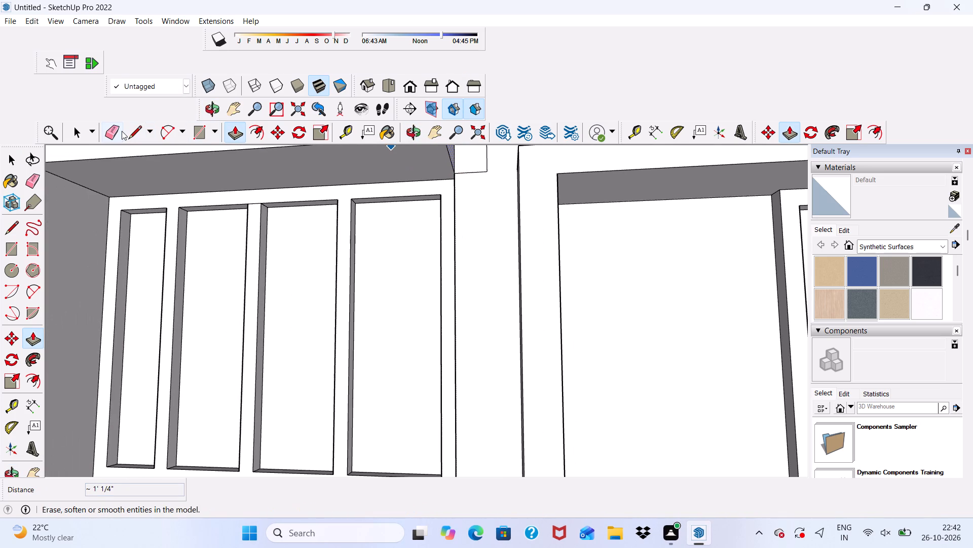
click(122, 131)
scroll(140, 164, down, 5)
scroll(322, 208, up, 3)
scroll(474, 207, up, 7)
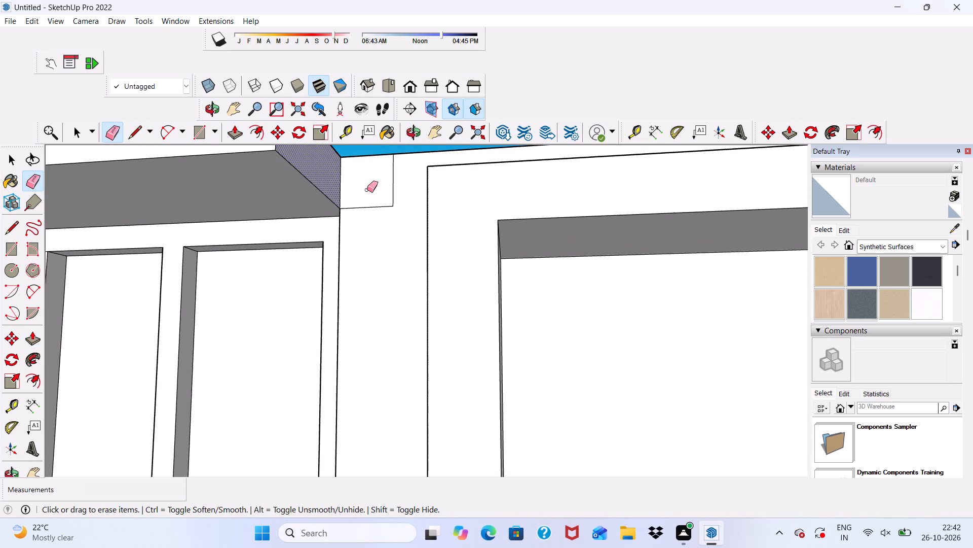
drag(367, 190, 365, 216)
click(393, 183)
Examine the front facade from roof level to the base, checking the trimmed slab ends, window frames and blank walls.
scroll(244, 295, down, 11)
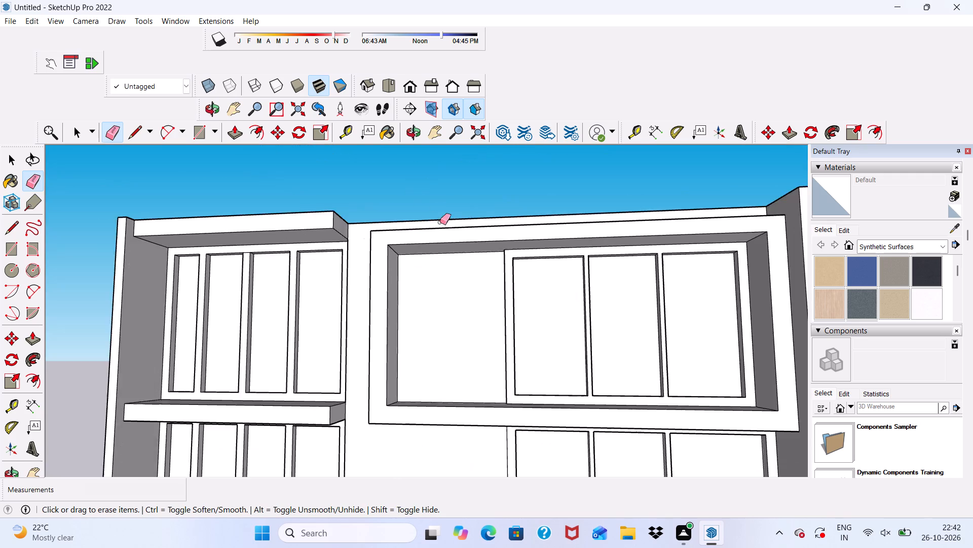
scroll(440, 222, down, 4)
middle_drag(441, 230, 442, 339)
scroll(368, 212, up, 1)
scroll(364, 172, down, 5)
middle_drag(368, 445, 354, 375)
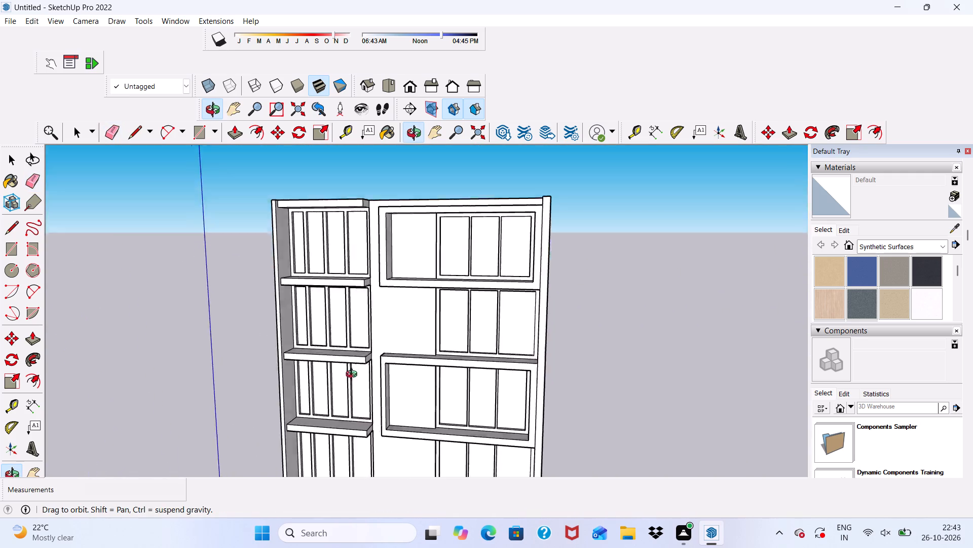
middle_drag(354, 375, 351, 361)
scroll(354, 328, up, 3)
scroll(397, 250, down, 4)
middle_drag(420, 438, 410, 369)
scroll(409, 357, up, 3)
scroll(409, 316, down, 10)
scroll(425, 392, up, 2)
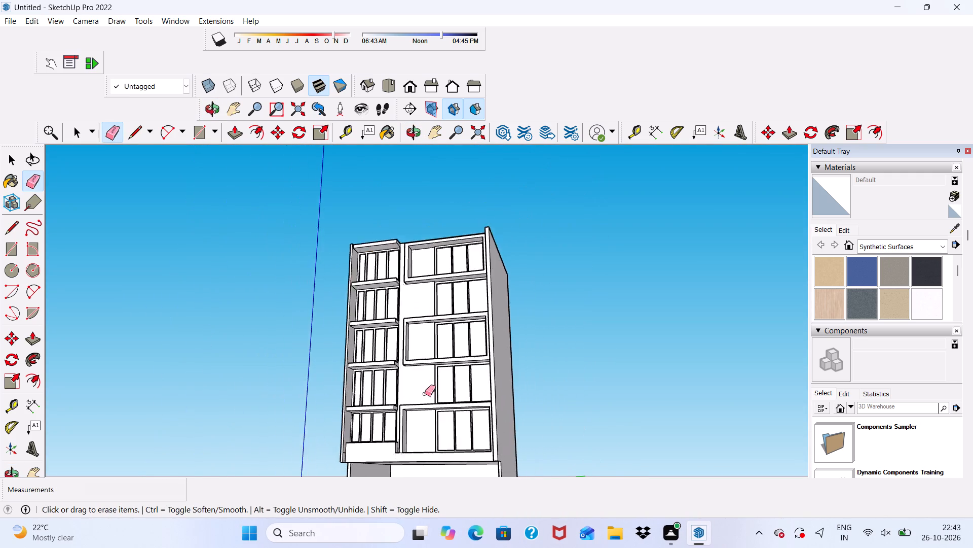
scroll(425, 394, up, 8)
middle_drag(409, 444, 429, 544)
key(space)
scroll(372, 457, up, 5)
scroll(354, 243, down, 5)
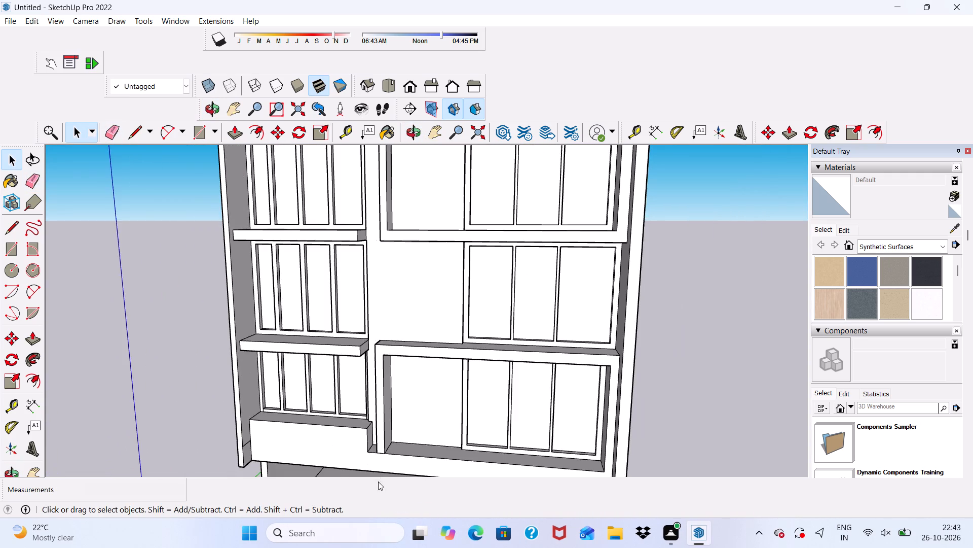
scroll(337, 442, up, 4)
scroll(344, 391, down, 3)
middle_drag(348, 392, 372, 351)
scroll(431, 323, up, 1)
scroll(432, 321, down, 3)
middle_drag(438, 340, 446, 371)
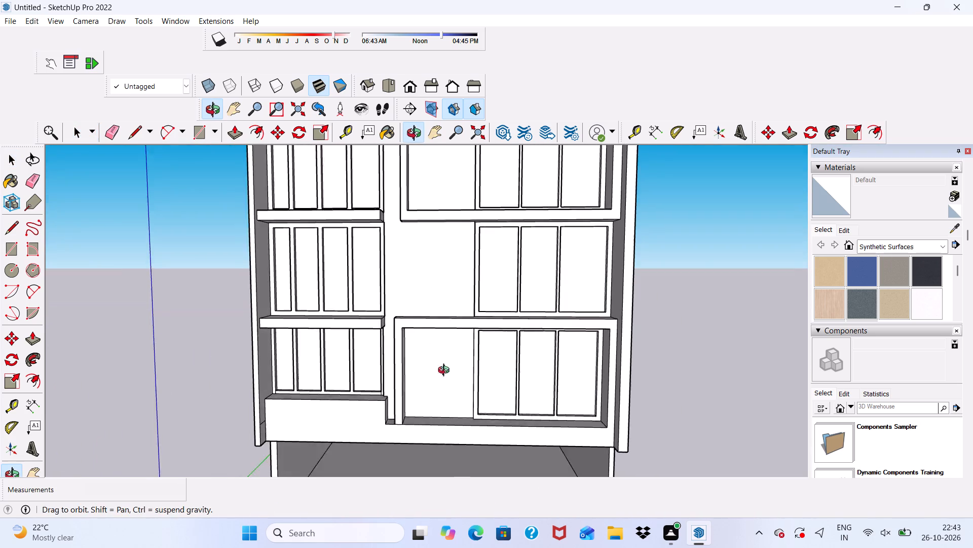
middle_drag(446, 371, 457, 430)
scroll(467, 279, down, 10)
middle_drag(471, 304, 456, 215)
scroll(456, 215, up, 11)
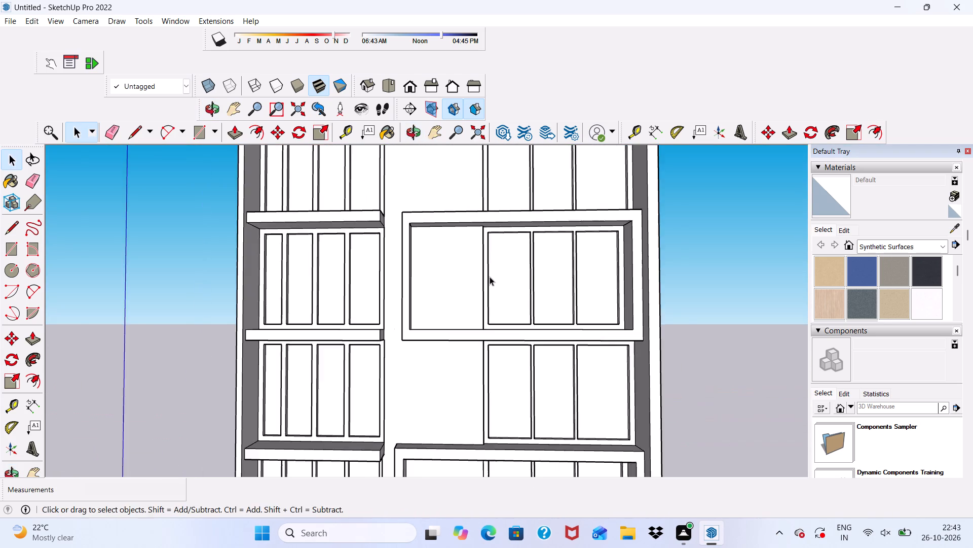
Push/Pull the blank wall panel inside the middle projecting frame outward by 1'.
middle_drag(490, 277, 321, 339)
scroll(395, 263, down, 6)
scroll(462, 242, up, 4)
scroll(460, 224, down, 3)
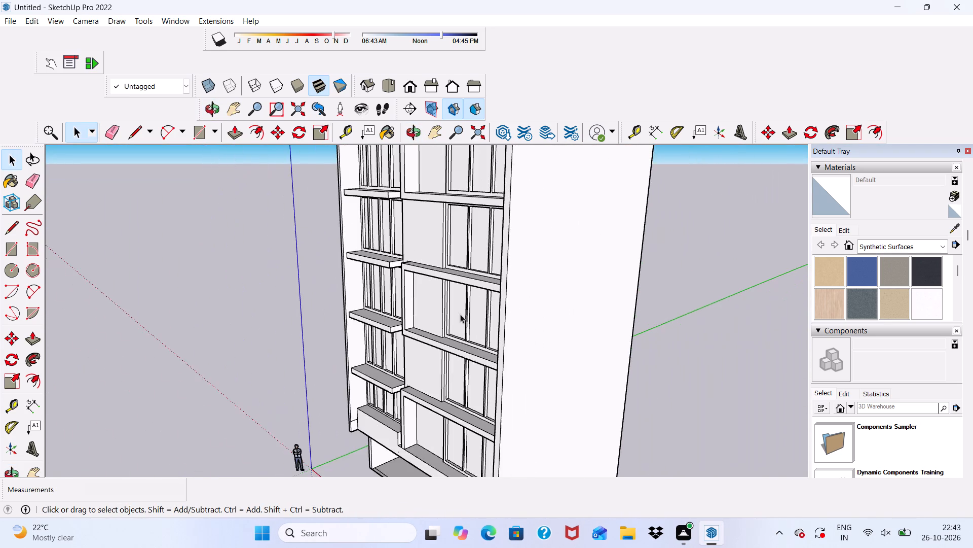
scroll(460, 314, down, 7)
scroll(455, 255, up, 11)
scroll(458, 220, down, 1)
scroll(455, 243, up, 9)
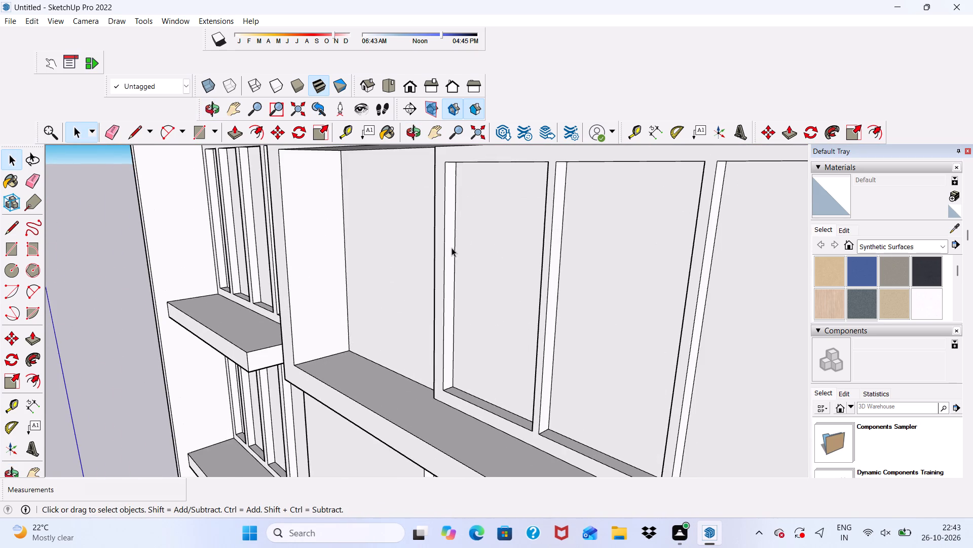
scroll(416, 304, up, 4)
click(416, 304)
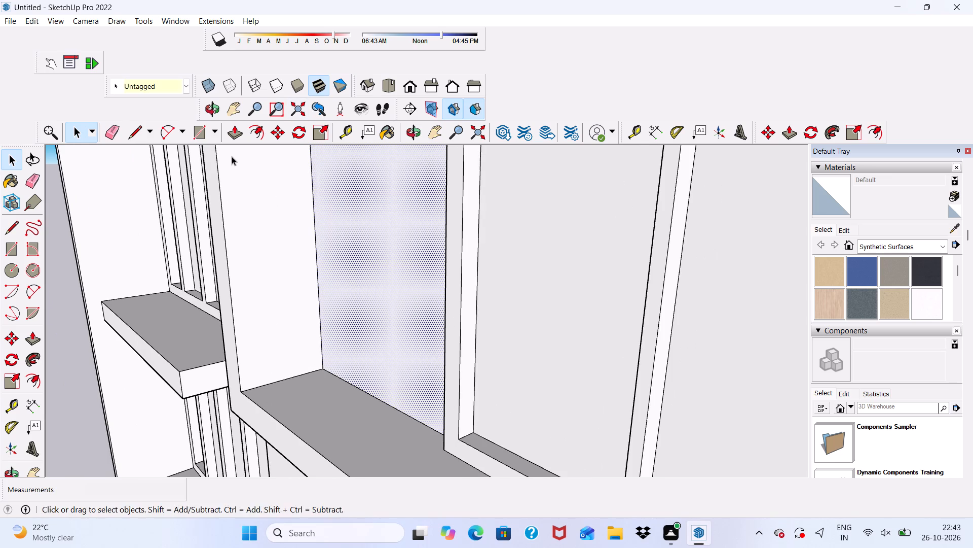
click(238, 130)
click(355, 235)
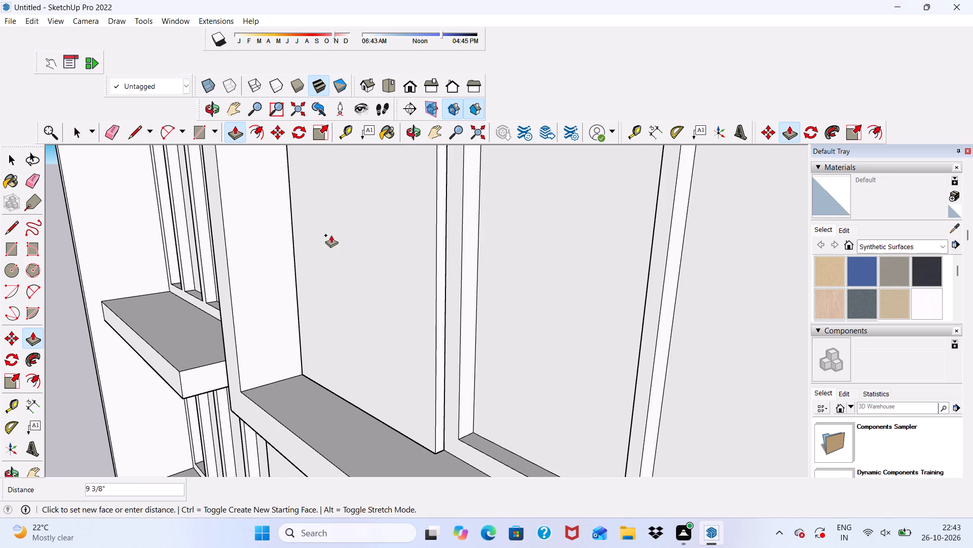
text(1')
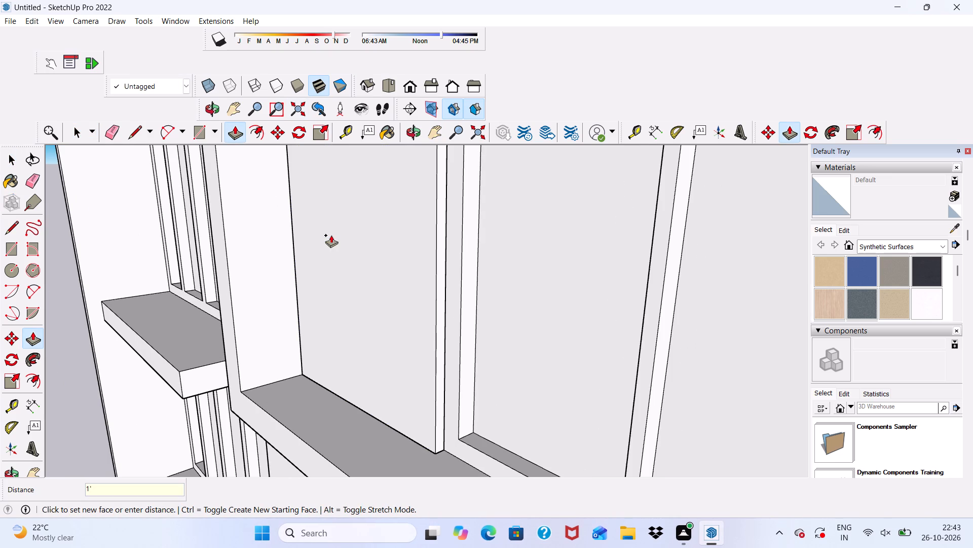
key(Return)
Push/Pull the blank wall panel inside the lowest projecting frame outward by 1'.
scroll(331, 235, up, 1)
scroll(331, 235, down, 5)
scroll(378, 192, up, 1)
scroll(380, 191, down, 7)
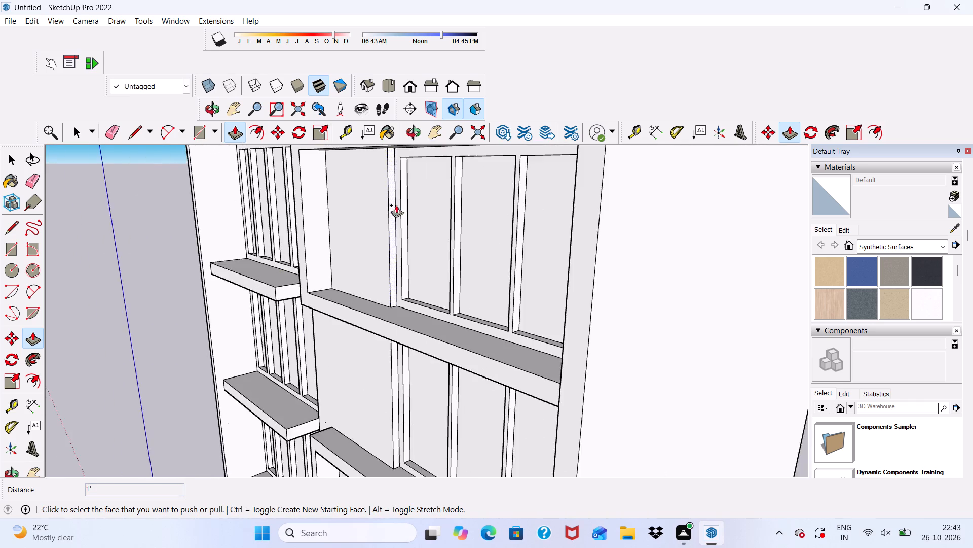
scroll(396, 205, down, 16)
middle_drag(384, 393, 424, 274)
scroll(422, 372, up, 5)
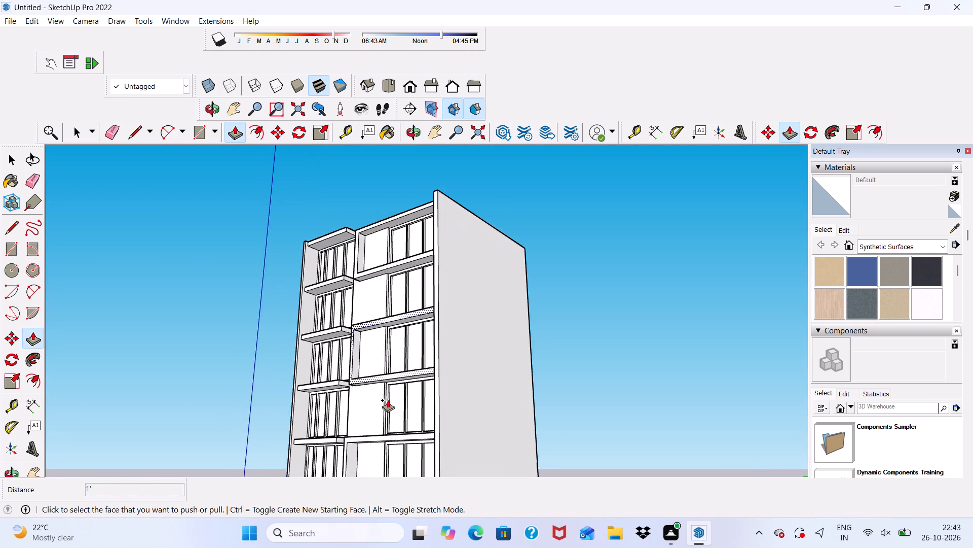
middle_drag(357, 449, 265, 483)
scroll(373, 432, up, 16)
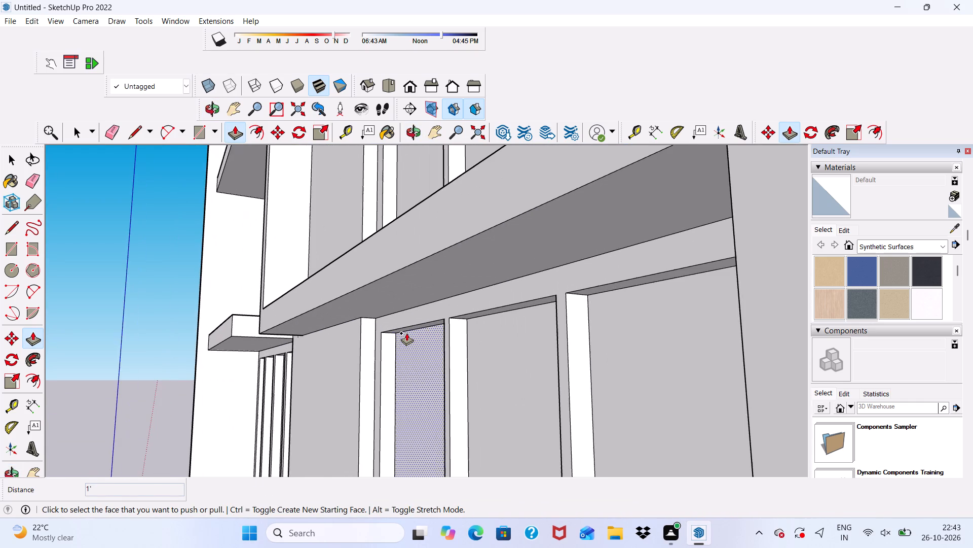
scroll(406, 333, up, 1)
middle_drag(334, 368, 402, 333)
scroll(430, 266, down, 11)
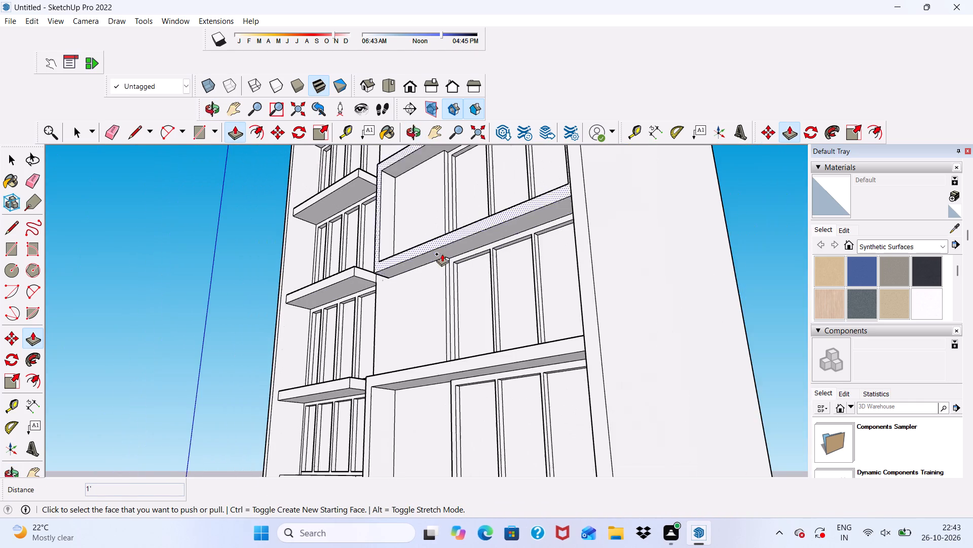
scroll(413, 430, up, 3)
scroll(412, 365, down, 4)
middle_drag(416, 403, 424, 454)
scroll(422, 442, up, 1)
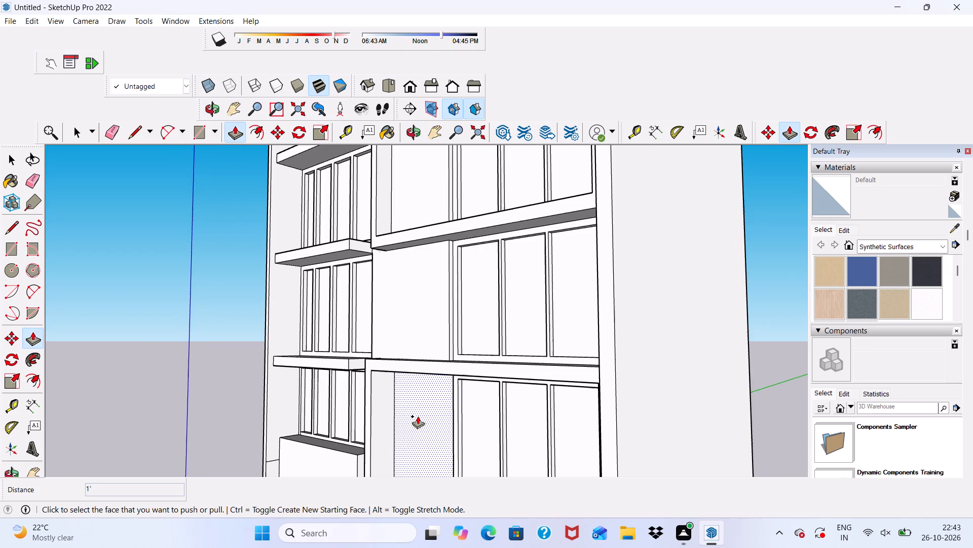
click(418, 416)
text(1')
key(Return)
scroll(415, 466, down, 3)
scroll(421, 484, up, 10)
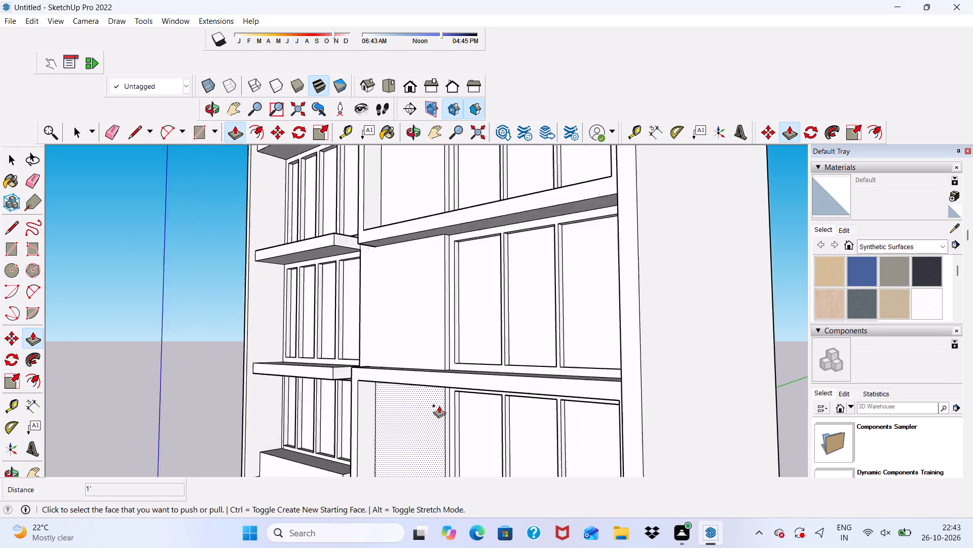
scroll(439, 405, up, 7)
middle_drag(460, 414, 508, 313)
key(space)
Review the whole front facade from several angles, including the extruded panels, the base and the roof edge.
scroll(440, 334, down, 5)
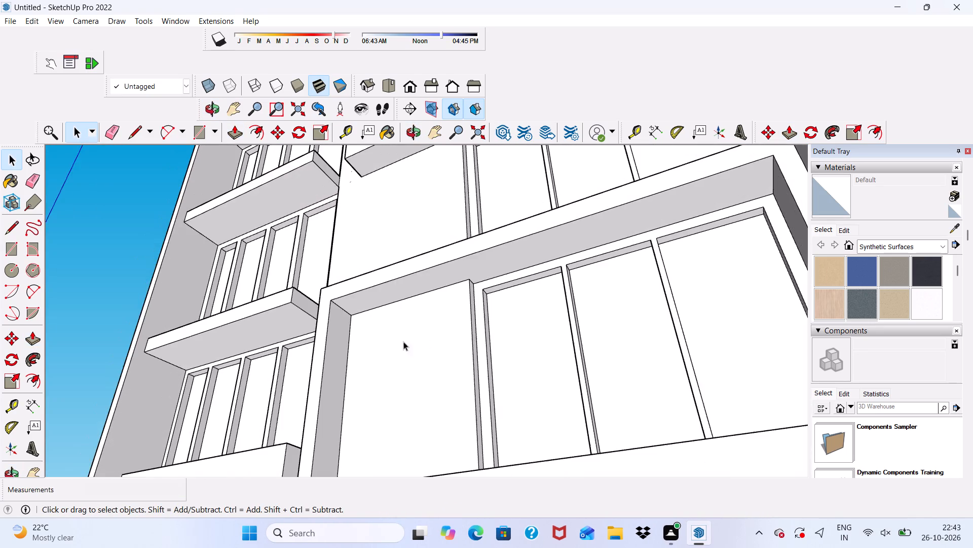
scroll(340, 348, down, 5)
middle_drag(361, 398, 475, 455)
scroll(453, 394, up, 4)
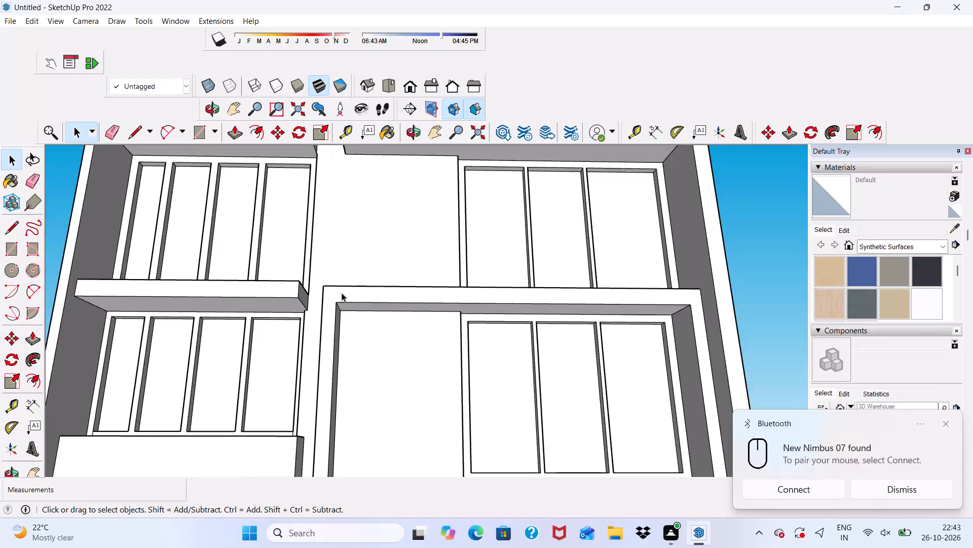
scroll(344, 292, down, 4)
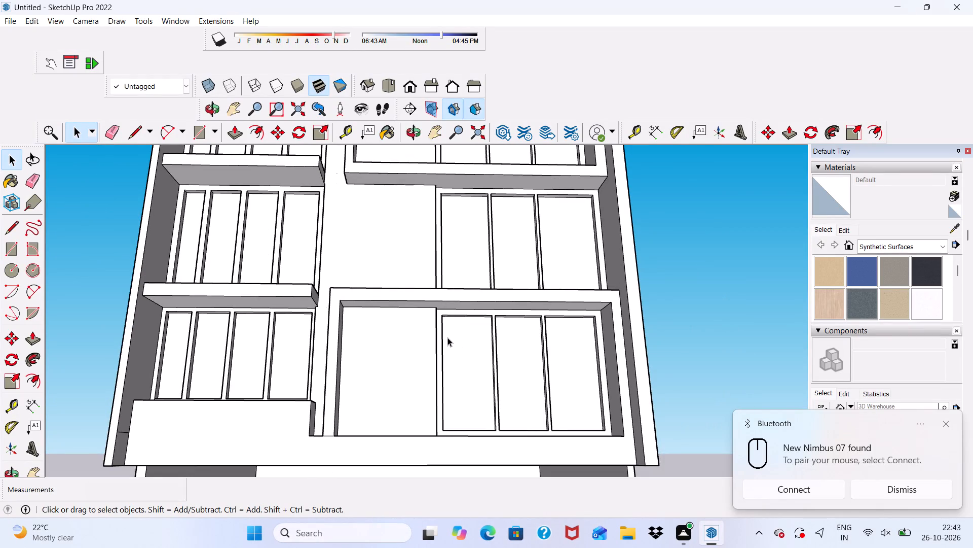
scroll(447, 337, down, 5)
scroll(390, 346, up, 1)
scroll(359, 285, down, 5)
middle_drag(431, 315, 433, 441)
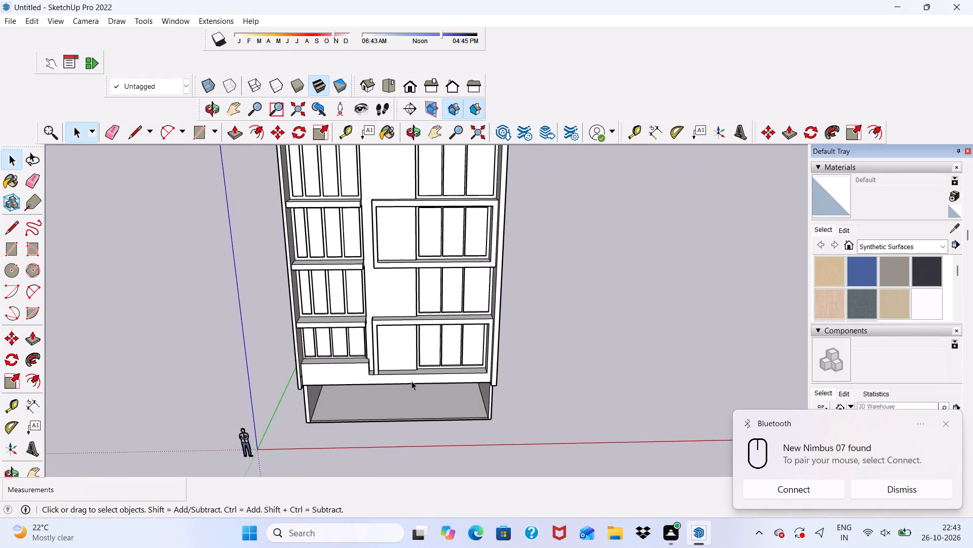
scroll(411, 381, down, 2)
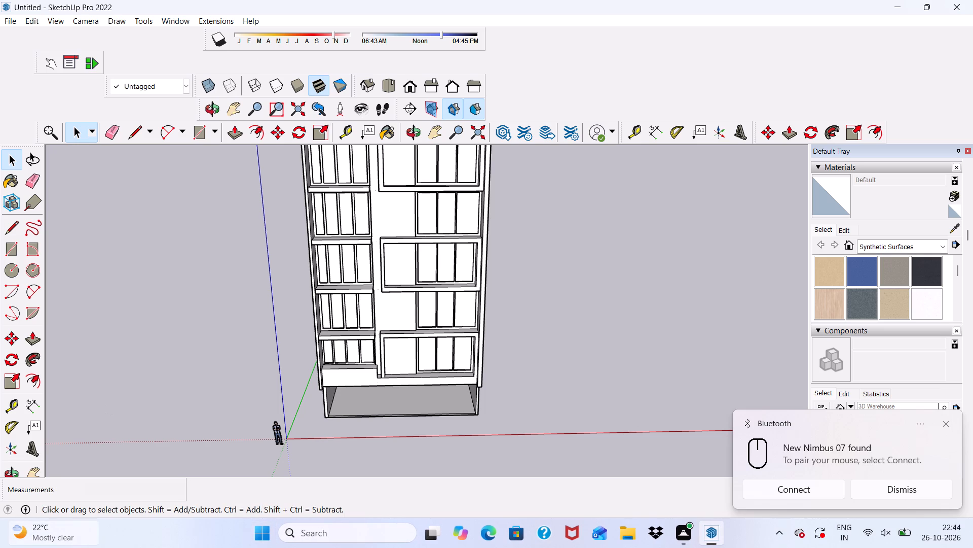
scroll(13, 547, down, 3)
scroll(360, 454, down, 1)
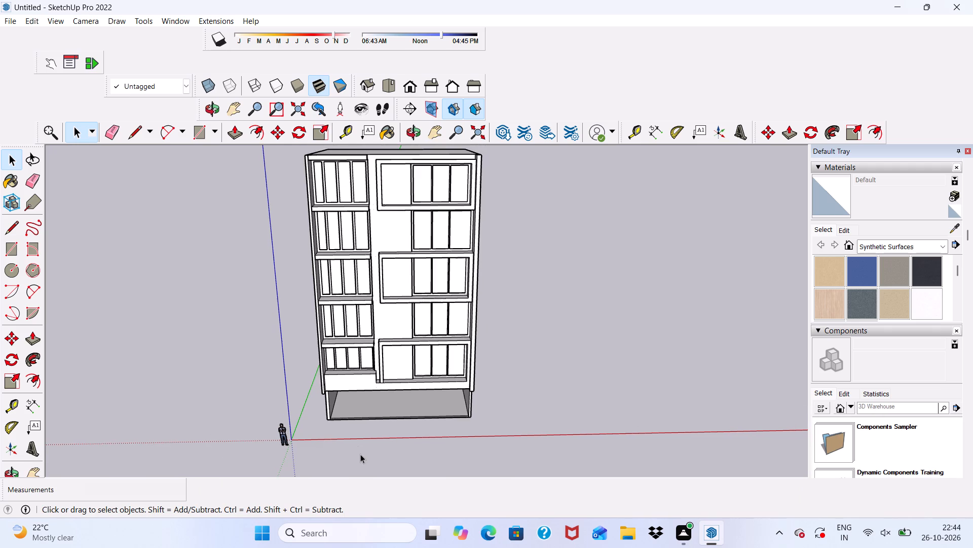
middle_drag(360, 454, 343, 319)
scroll(343, 319, up, 4)
scroll(351, 391, down, 4)
middle_drag(365, 380, 375, 401)
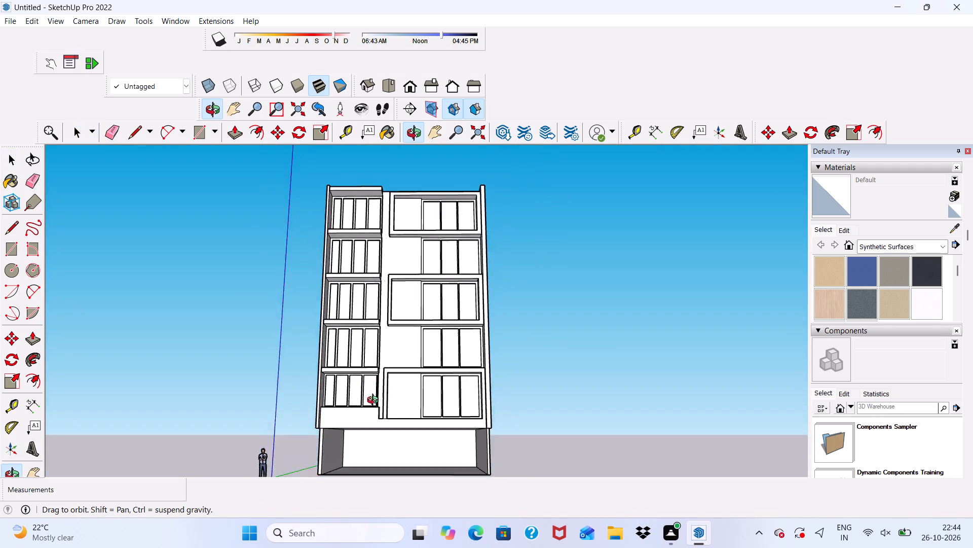
middle_drag(375, 401, 353, 422)
scroll(471, 167, up, 12)
scroll(449, 212, down, 1)
Push/Pull the roof-level top face of the side wall beside the projecting slabs upward by 5'.
middle_drag(449, 212, 367, 269)
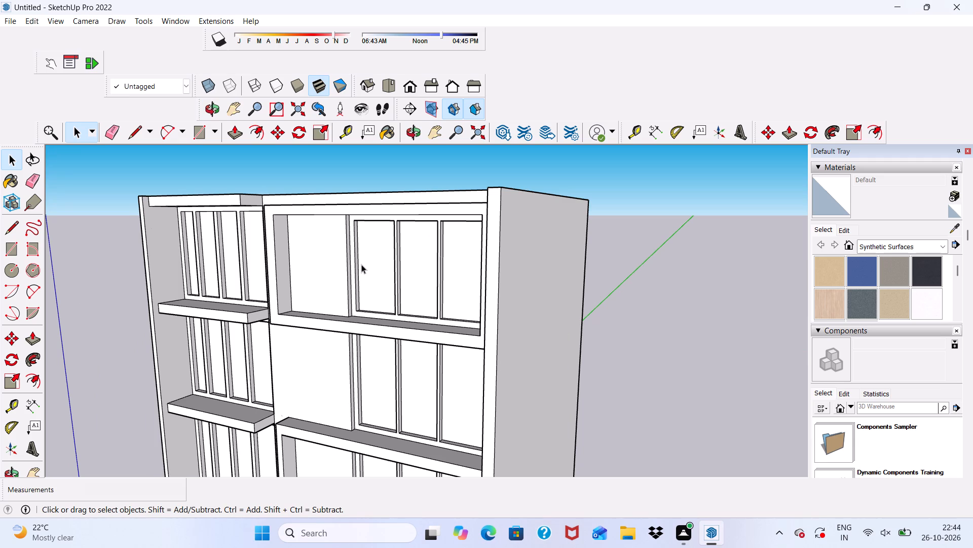
scroll(249, 234, up, 1)
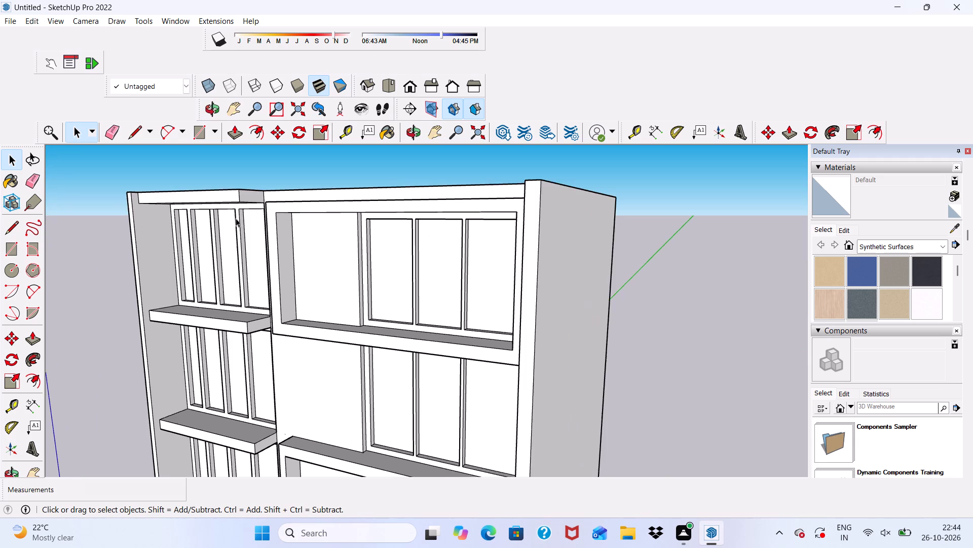
middle_drag(229, 212, 265, 333)
scroll(261, 333, down, 1)
scroll(236, 285, down, 6)
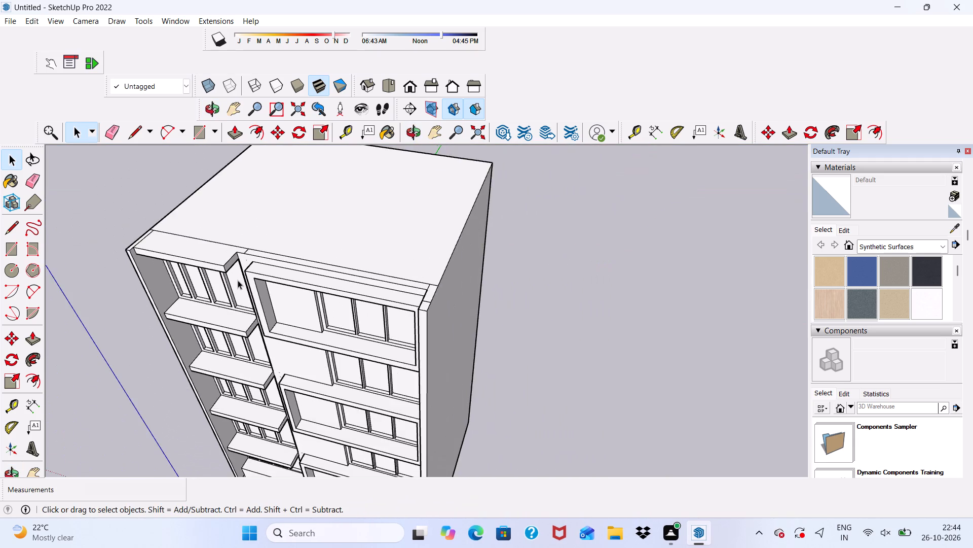
scroll(238, 280, down, 3)
scroll(127, 248, up, 20)
scroll(127, 248, up, 2)
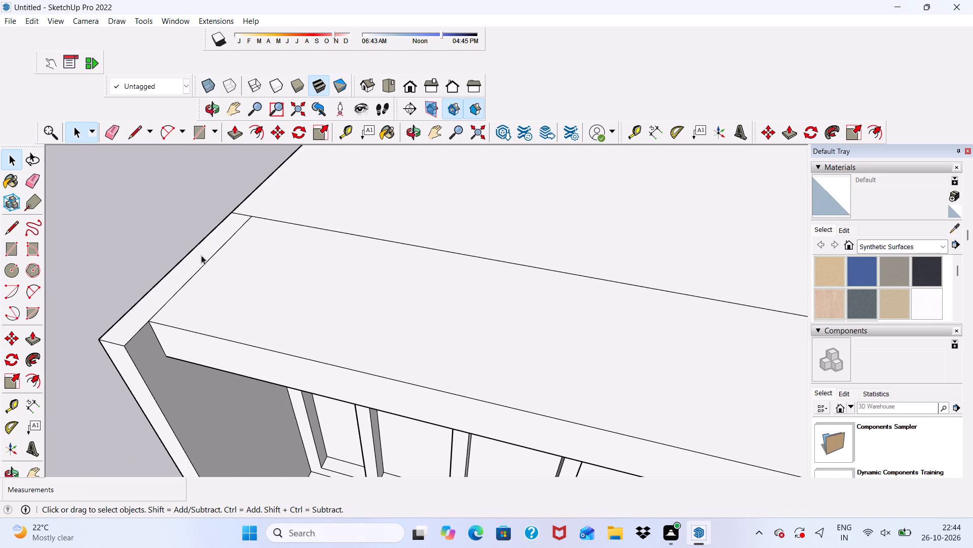
click(186, 263)
click(230, 131)
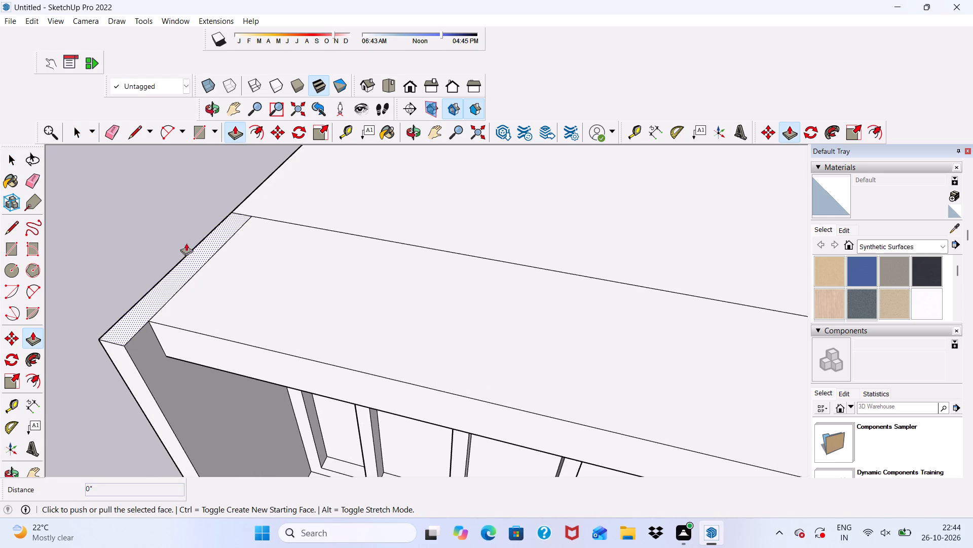
click(169, 282)
scroll(159, 179, down, 16)
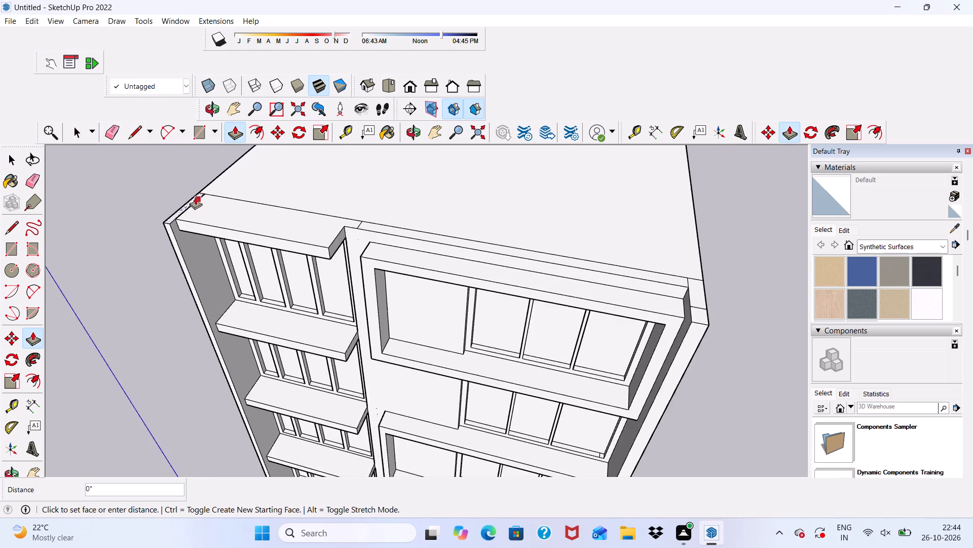
scroll(195, 197, down, 6)
middle_drag(284, 255, 490, 195)
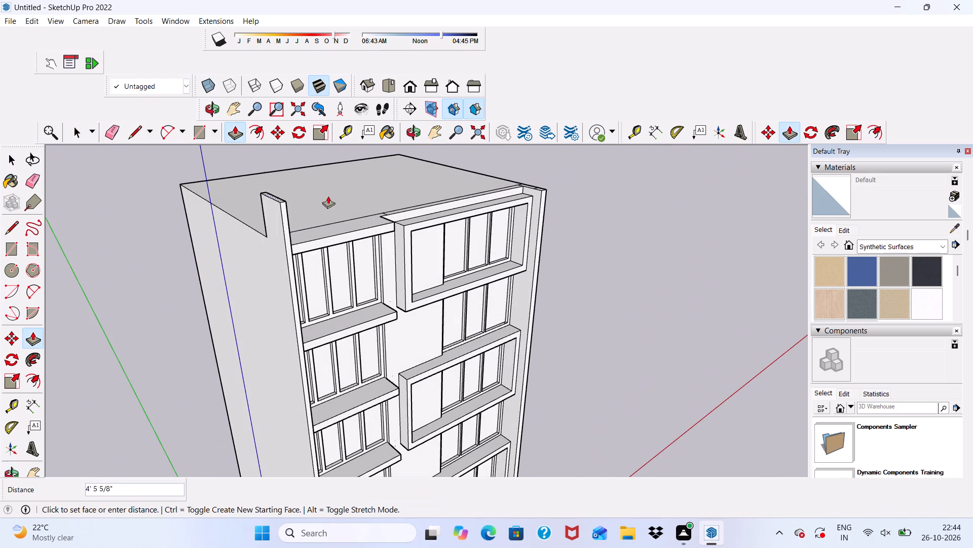
scroll(276, 166, up, 1)
text(5')
key(Return)
Push/Pull the top face of the side wall beside the projecting slabs upward by another 5'.
scroll(275, 168, up, 1)
scroll(290, 400, down, 5)
middle_drag(293, 416, 221, 378)
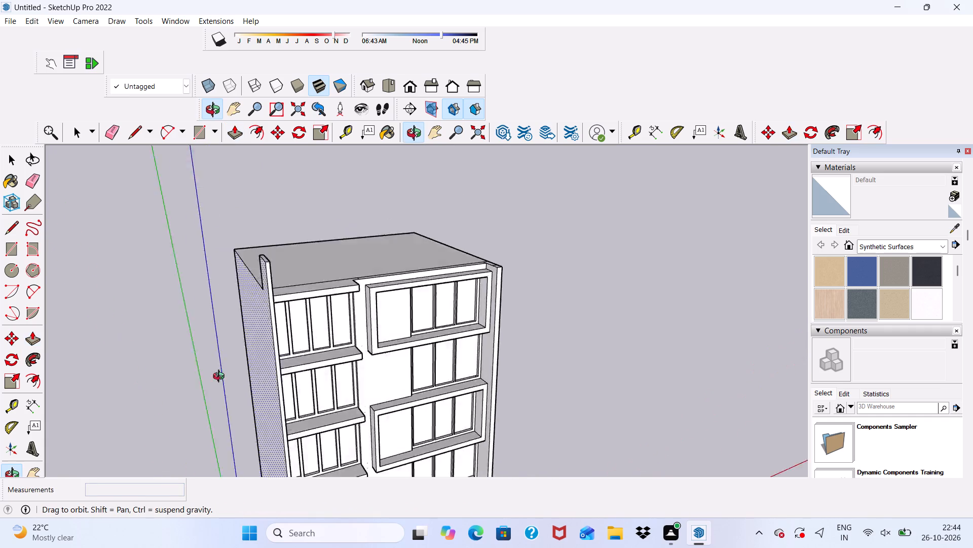
middle_drag(221, 378, 81, 334)
scroll(274, 237, up, 7)
middle_drag(274, 236, 303, 387)
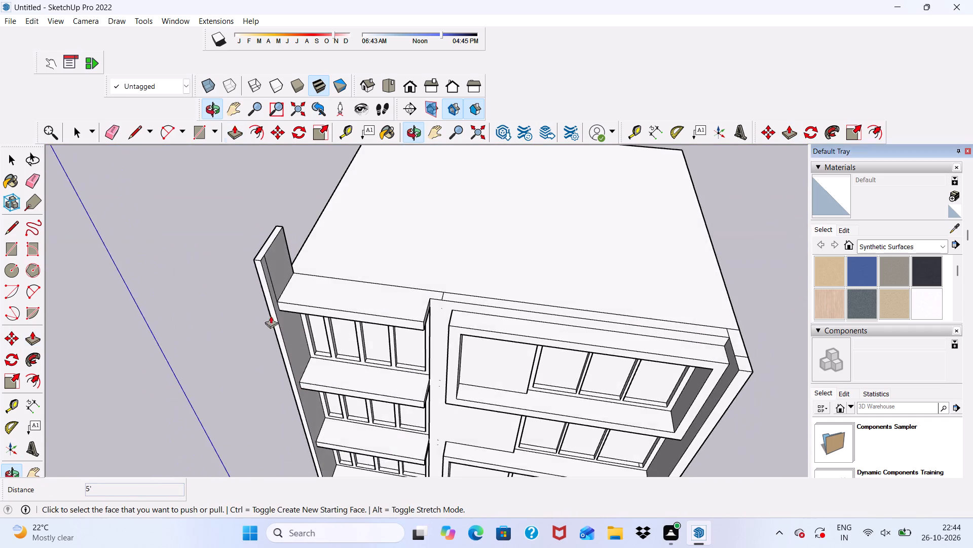
scroll(250, 225, up, 5)
scroll(268, 313, up, 3)
click(270, 305)
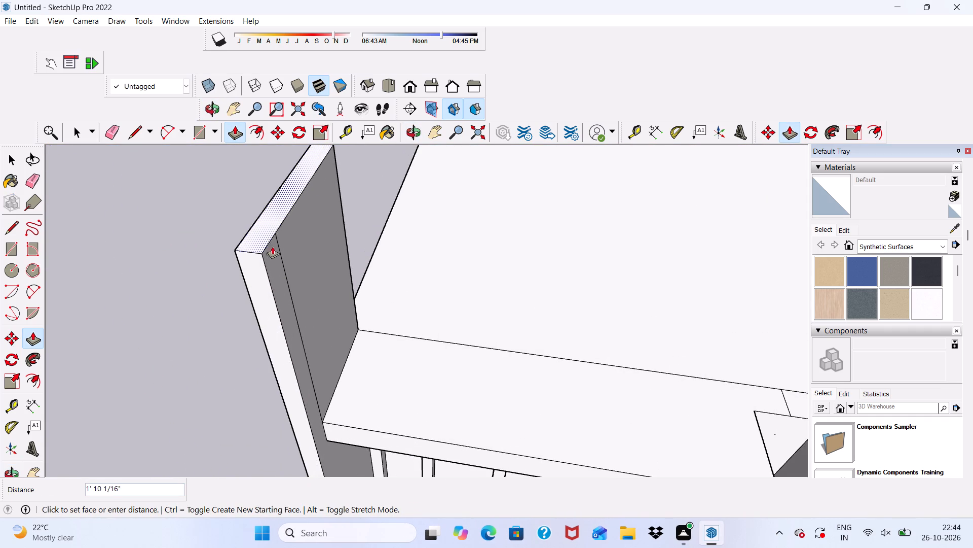
key(5)
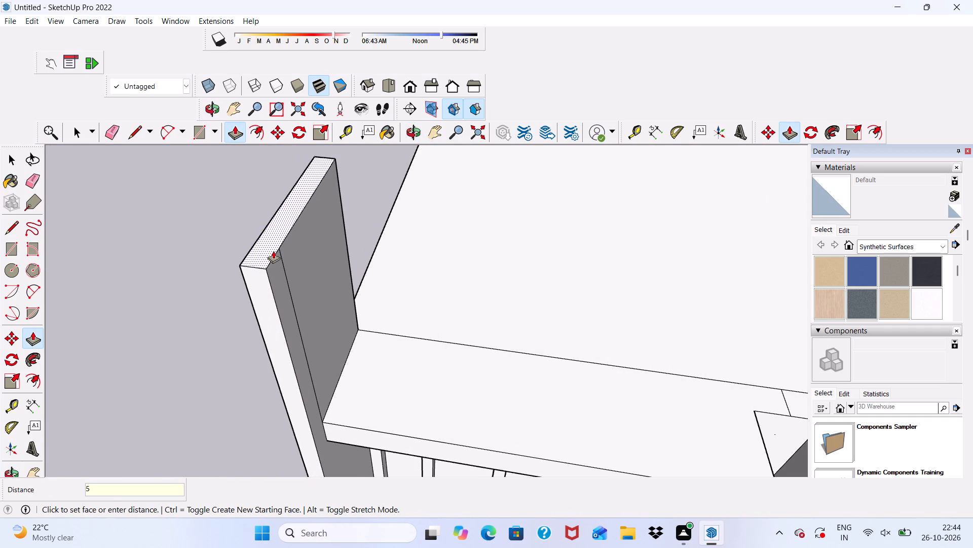
key(apostrophe)
key(Return)
right_drag(230, 448, 230, 460)
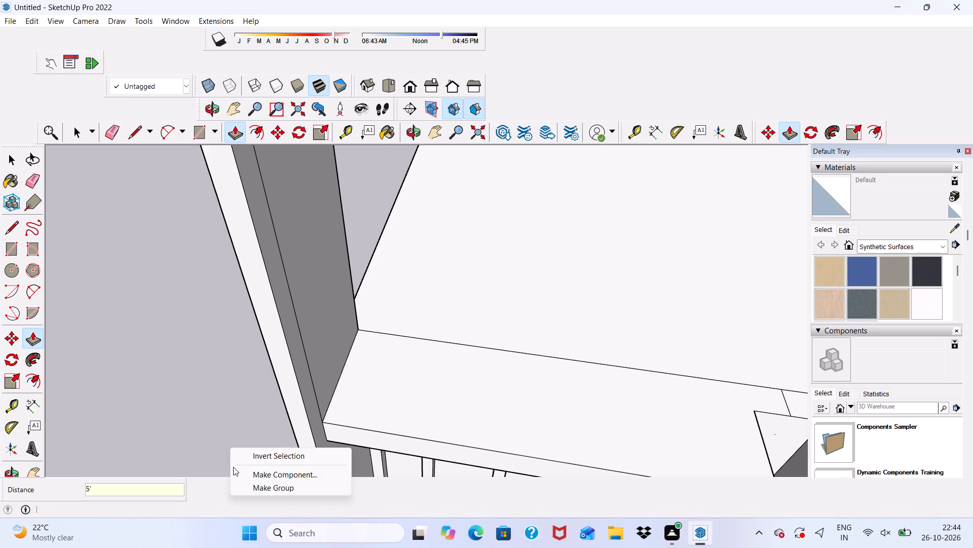
scroll(231, 470, down, 16)
click(156, 414)
Erase the edge dividing the roof-level top face of the side wall beside the projecting frames.
scroll(156, 414, down, 11)
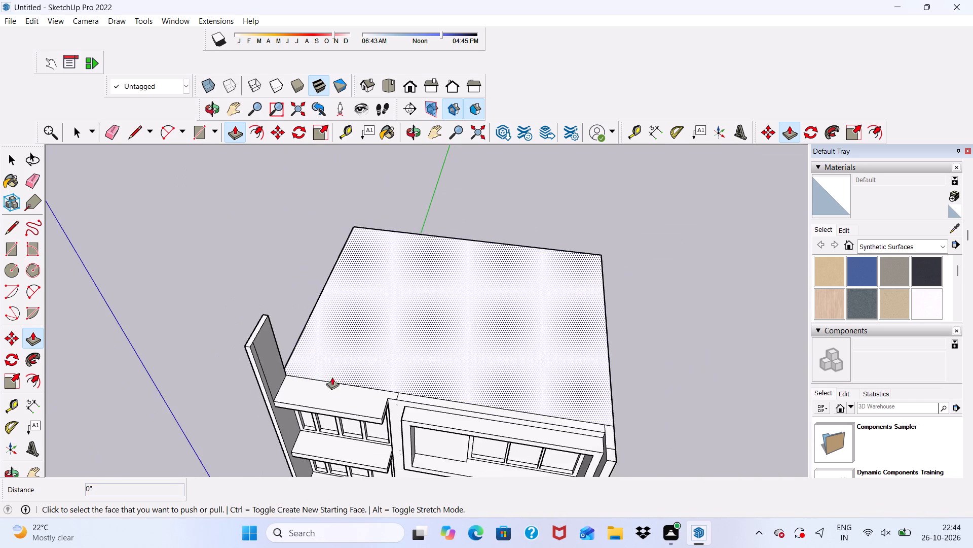
middle_drag(332, 377, 339, 303)
scroll(751, 392, up, 6)
middle_drag(517, 402, 467, 448)
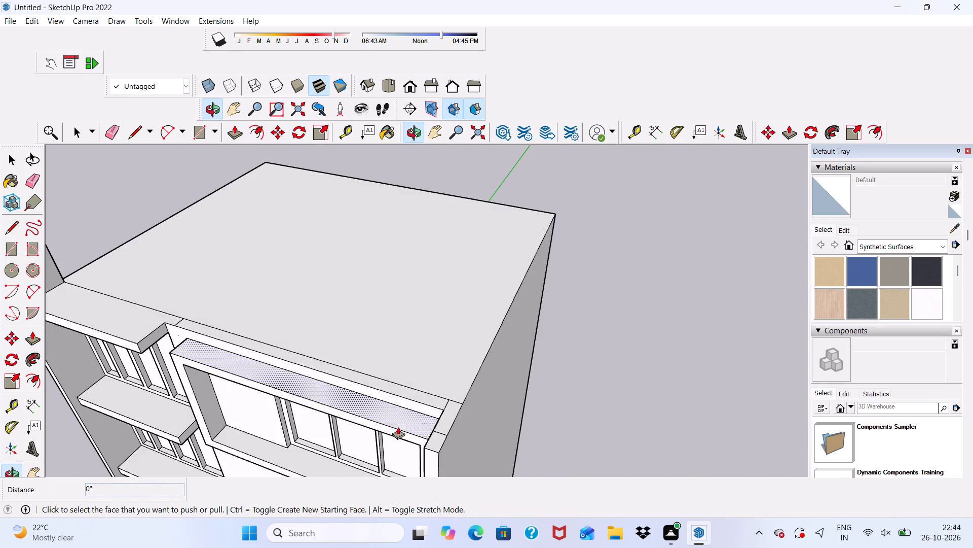
click(110, 126)
scroll(432, 329, up, 2)
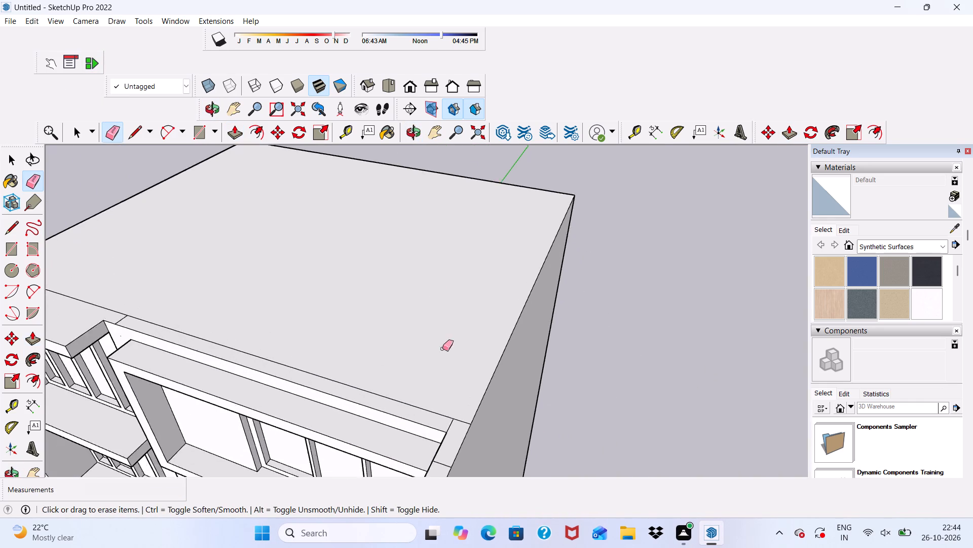
scroll(442, 349, up, 1)
scroll(453, 417, down, 6)
scroll(456, 443, up, 5)
click(435, 451)
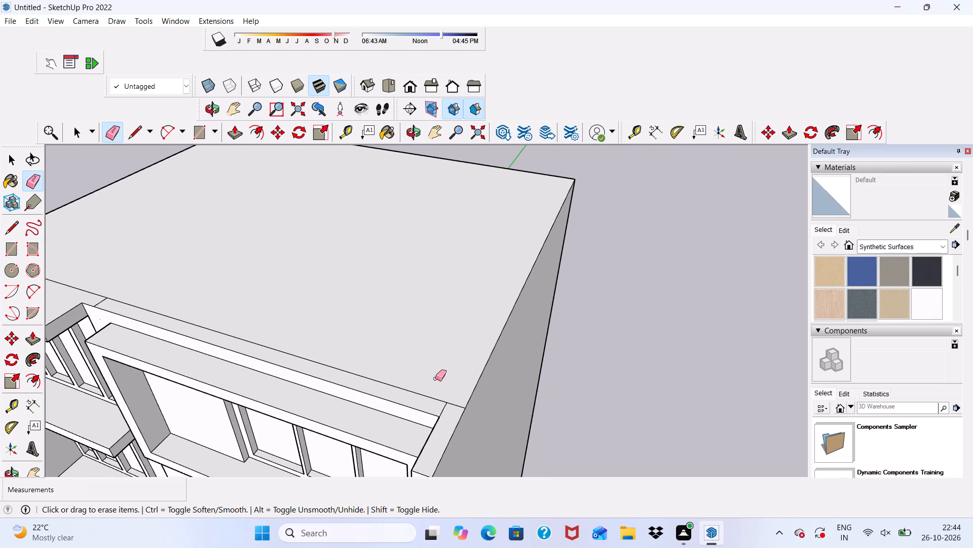
Push/Pull the roof-level top face of the side wall beside the projecting frames upward by 10'.
scroll(433, 361, down, 4)
key(space)
scroll(445, 417, up, 5)
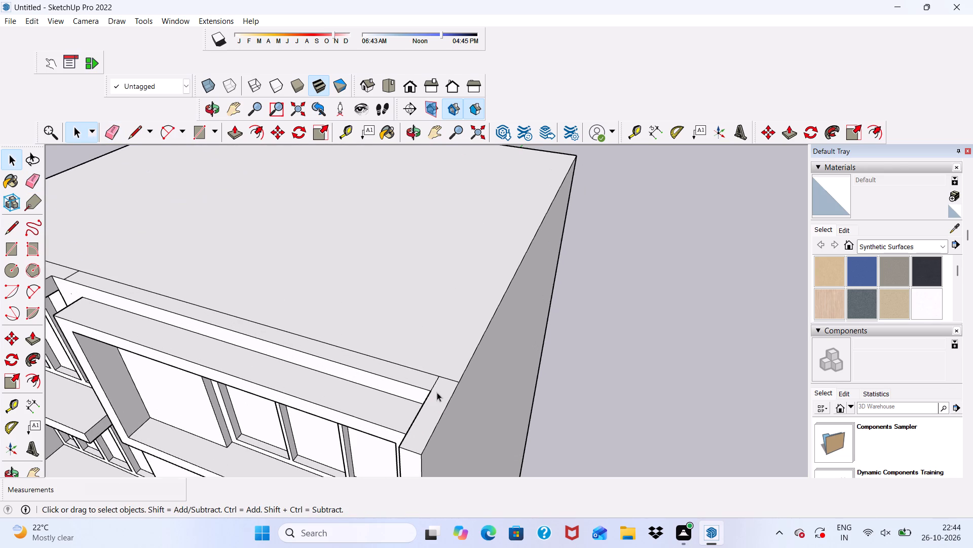
click(437, 400)
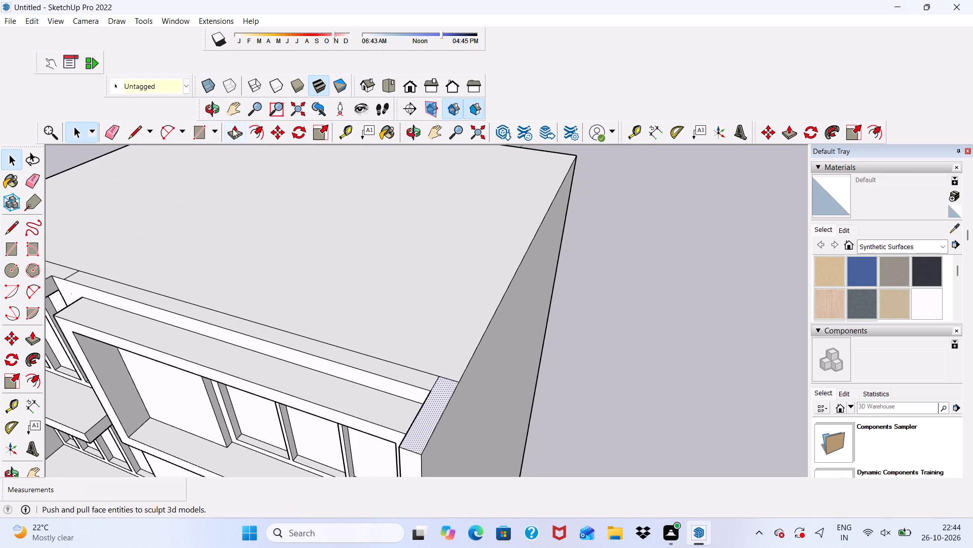
click(233, 128)
scroll(287, 248, down, 3)
scroll(378, 405, up, 5)
click(400, 397)
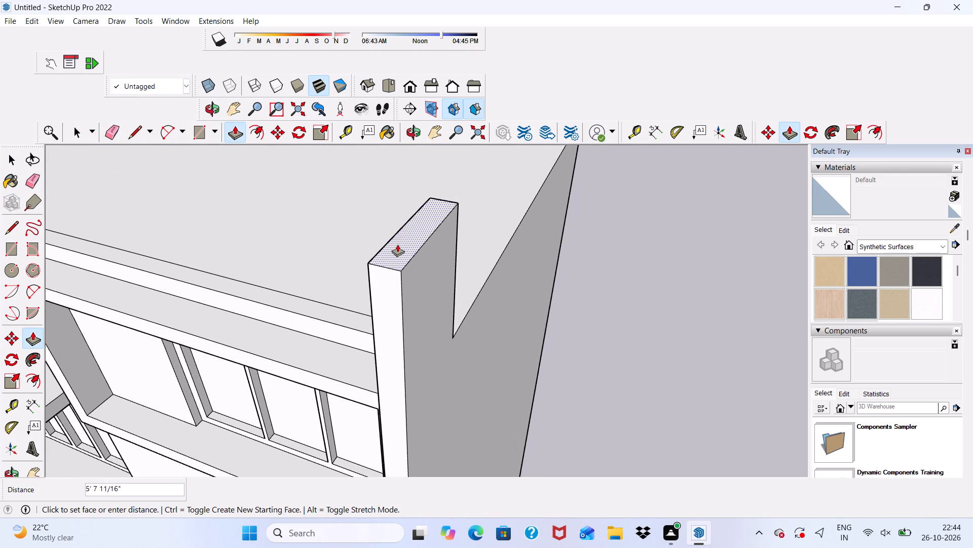
text(10')
key(Return)
Examine both raised side walls above the roof in a view of the whole facade.
scroll(397, 229, down, 3)
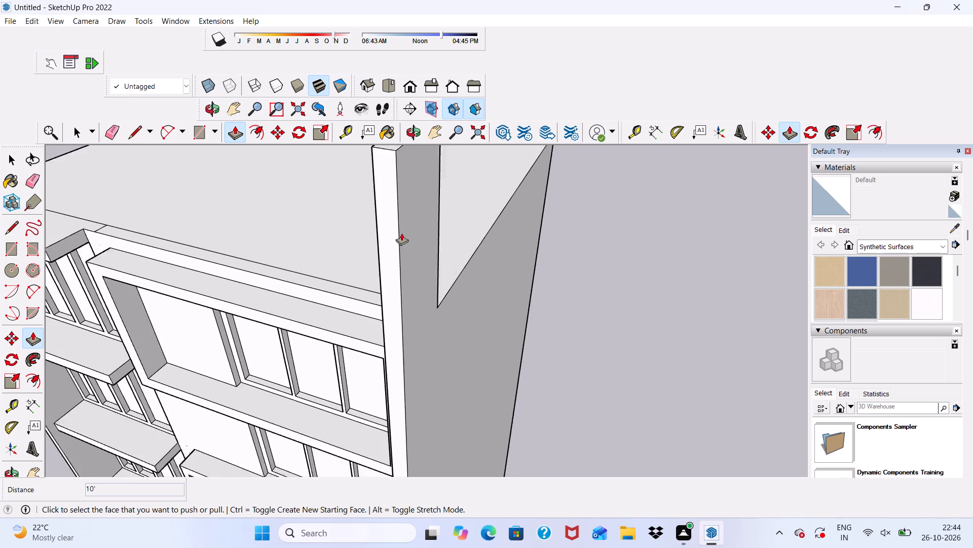
scroll(401, 233, down, 10)
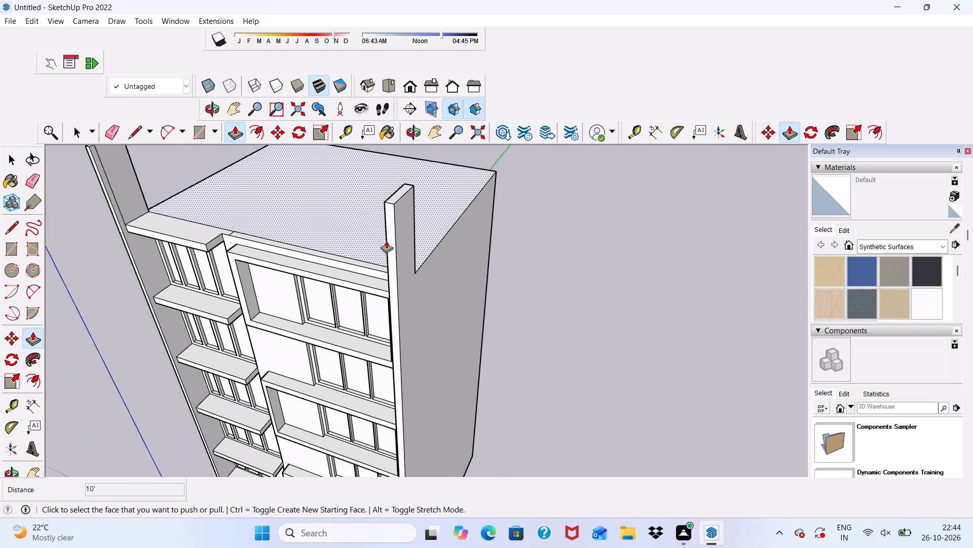
scroll(386, 241, down, 2)
middle_drag(386, 241, 398, 163)
key(space)
scroll(398, 163, down, 1)
click(592, 230)
scroll(592, 236, down, 5)
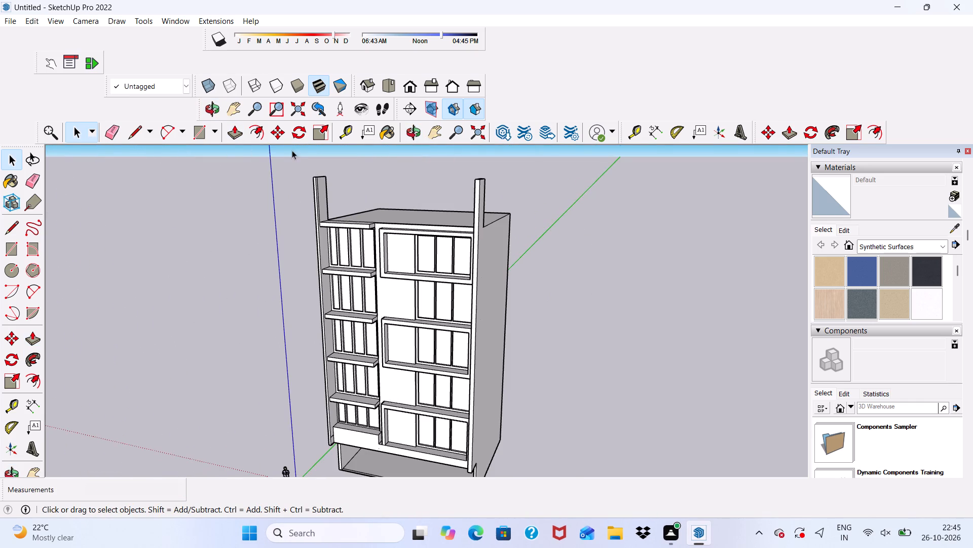
Erase the leftover vertical edges on the inner faces of both raised side walls.
scroll(328, 179, up, 6)
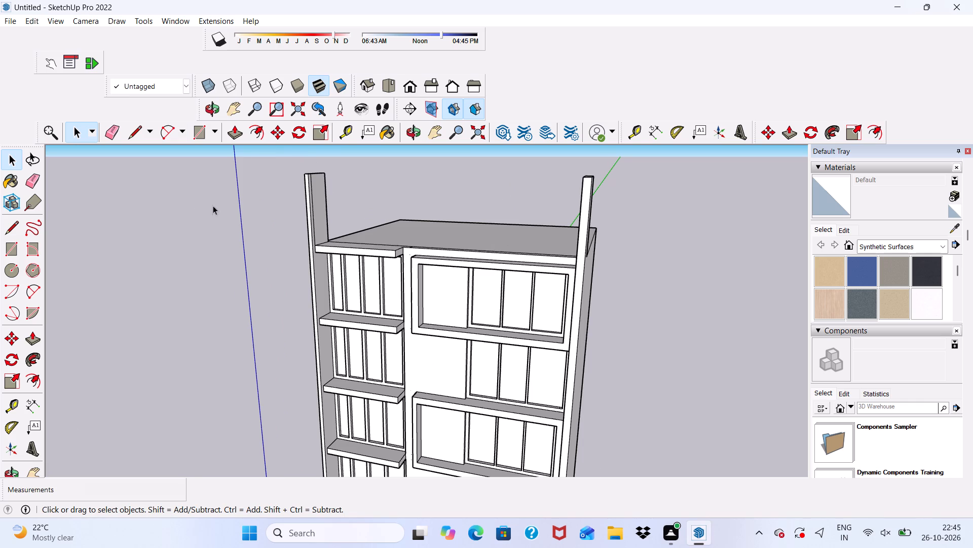
click(109, 137)
middle_drag(359, 210, 296, 242)
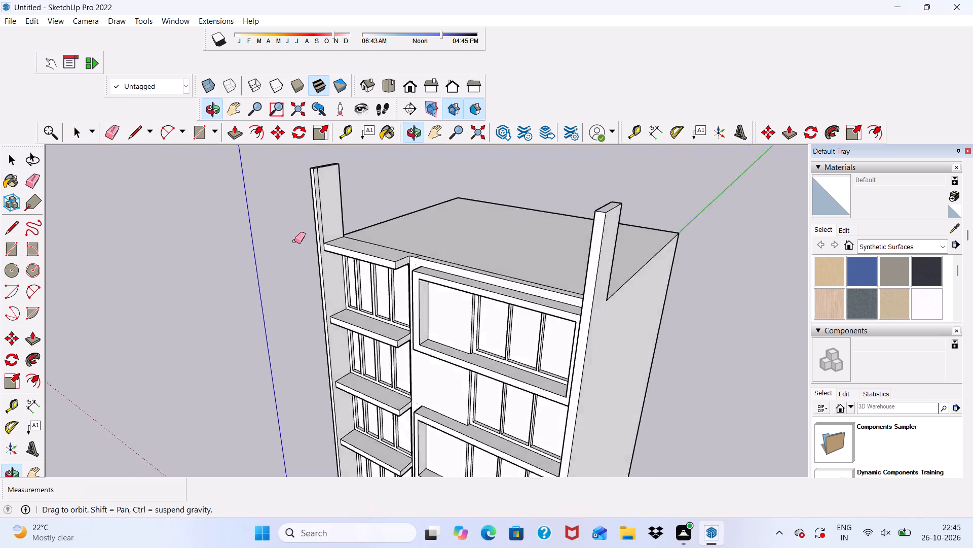
scroll(294, 235, up, 6)
double_click(344, 201)
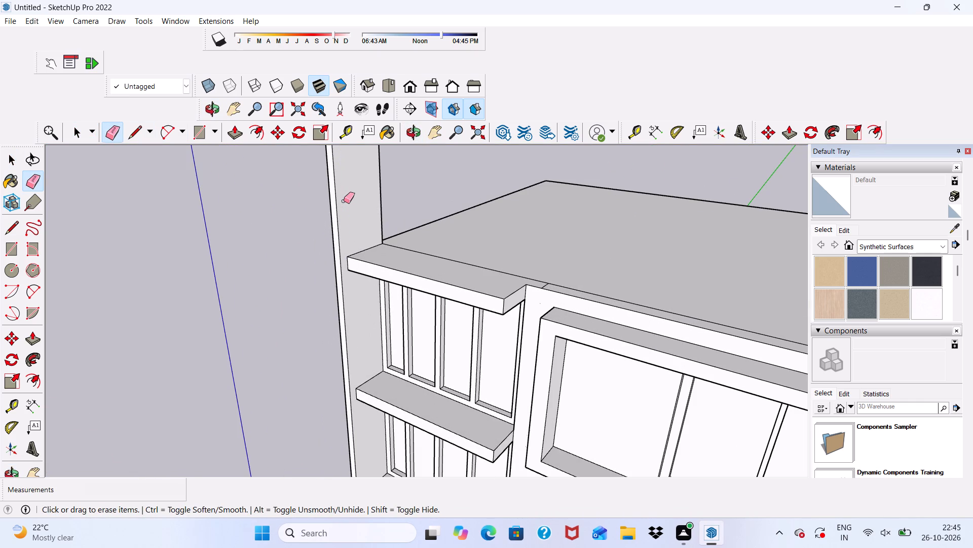
scroll(344, 203, down, 3)
middle_drag(347, 224, 644, 241)
scroll(608, 173, up, 5)
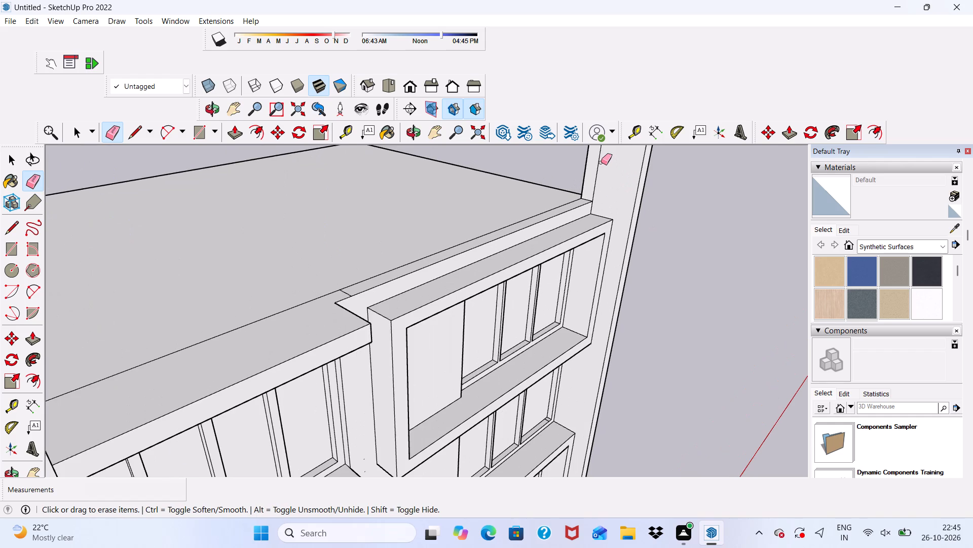
double_click(601, 162)
scroll(593, 171, down, 6)
scroll(568, 246, up, 1)
middle_drag(568, 246, 353, 237)
key(space)
Draw a full-width rectangle about 8" high along the top of the inner face of the raised wall beside the slabs.
scroll(348, 226, up, 1)
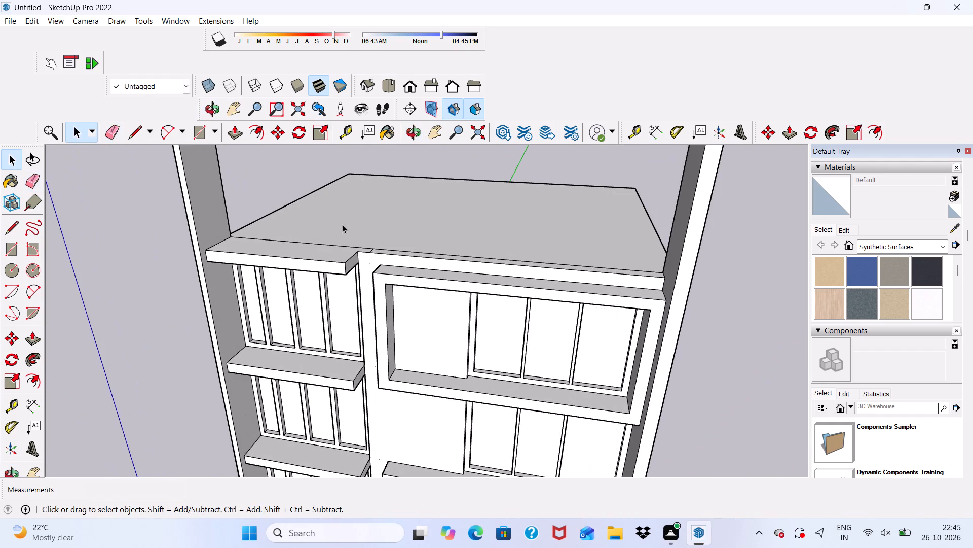
click(193, 136)
scroll(200, 169, up, 2)
scroll(217, 252, down, 3)
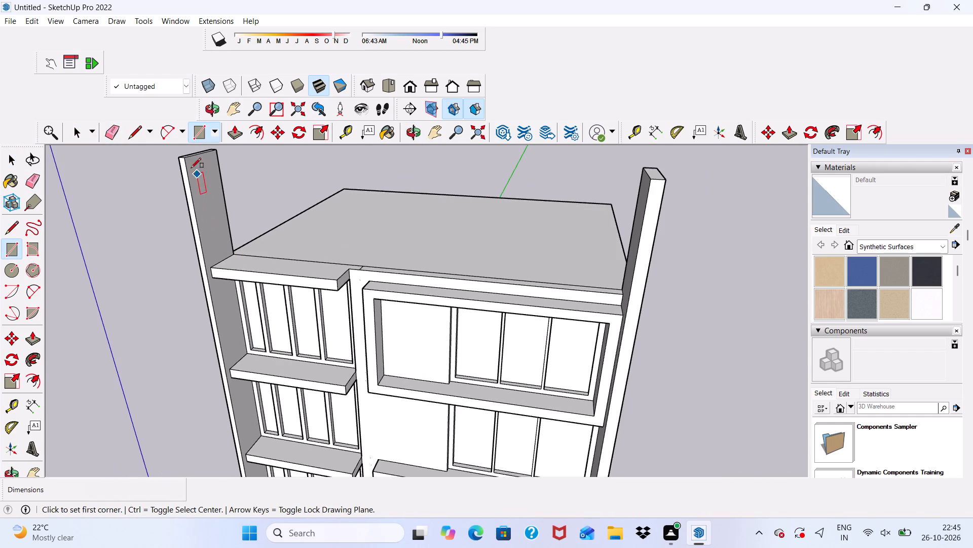
click(186, 162)
scroll(191, 166, up, 4)
scroll(234, 169, down, 5)
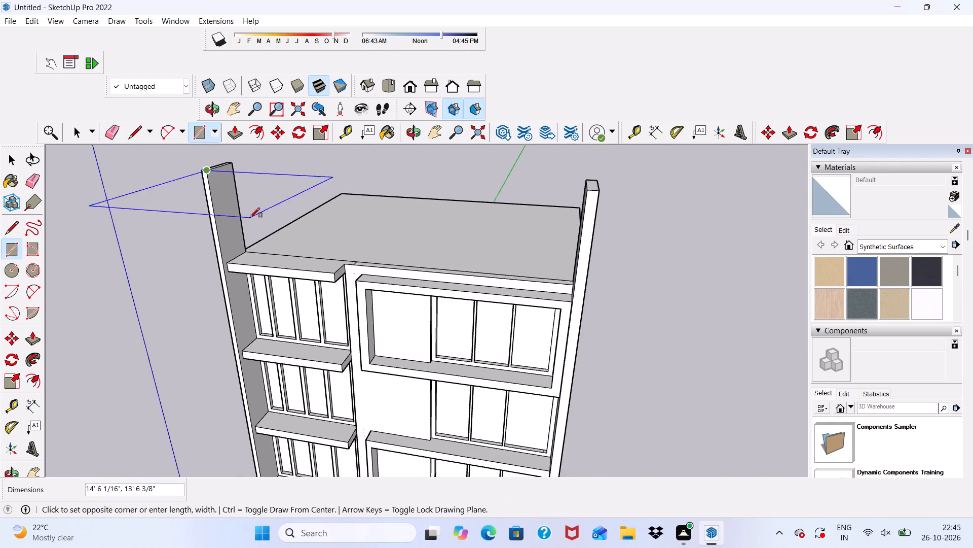
scroll(252, 172, up, 11)
scroll(209, 170, down, 5)
middle_drag(234, 256, 184, 256)
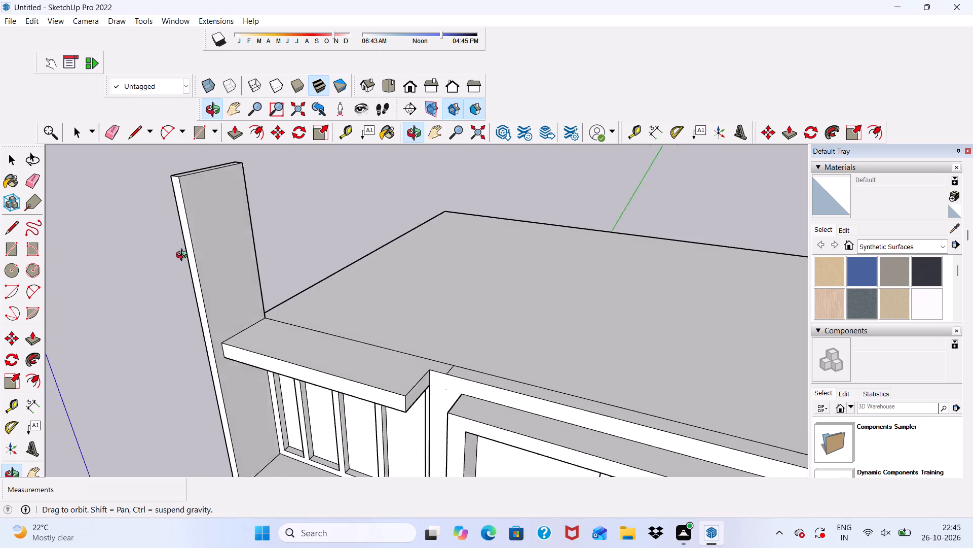
middle_drag(184, 256, 106, 268)
scroll(282, 170, up, 5)
scroll(282, 170, down, 5)
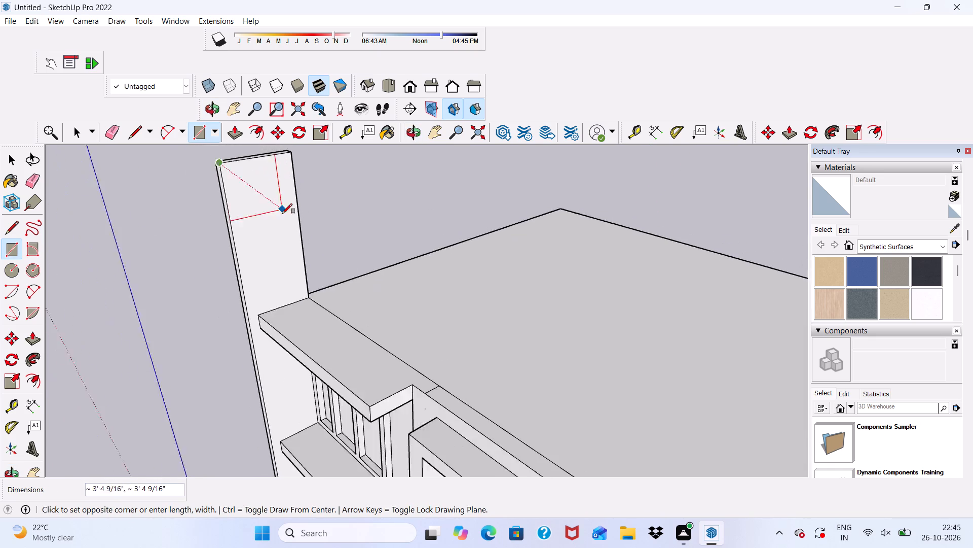
scroll(282, 214, down, 2)
scroll(302, 147, up, 6)
scroll(256, 182, up, 3)
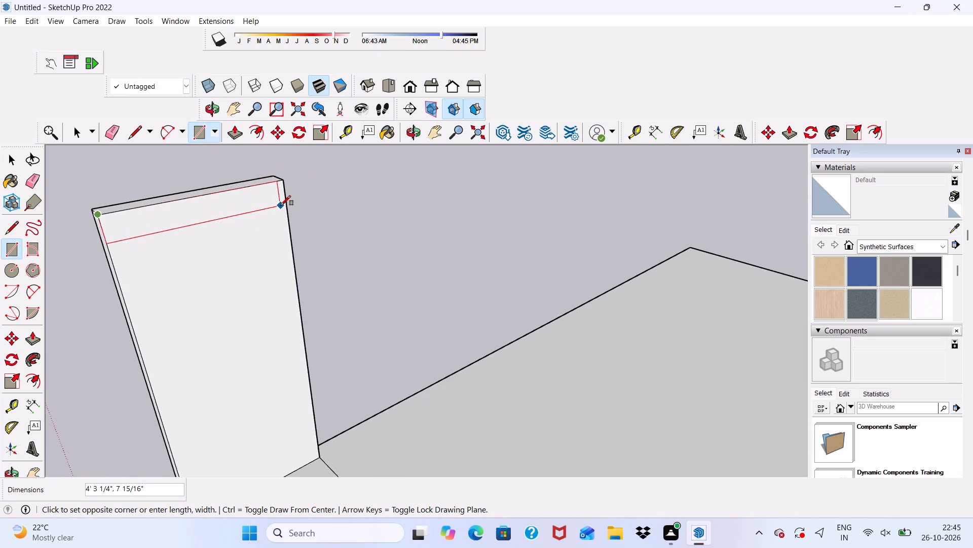
click(284, 206)
key(space)
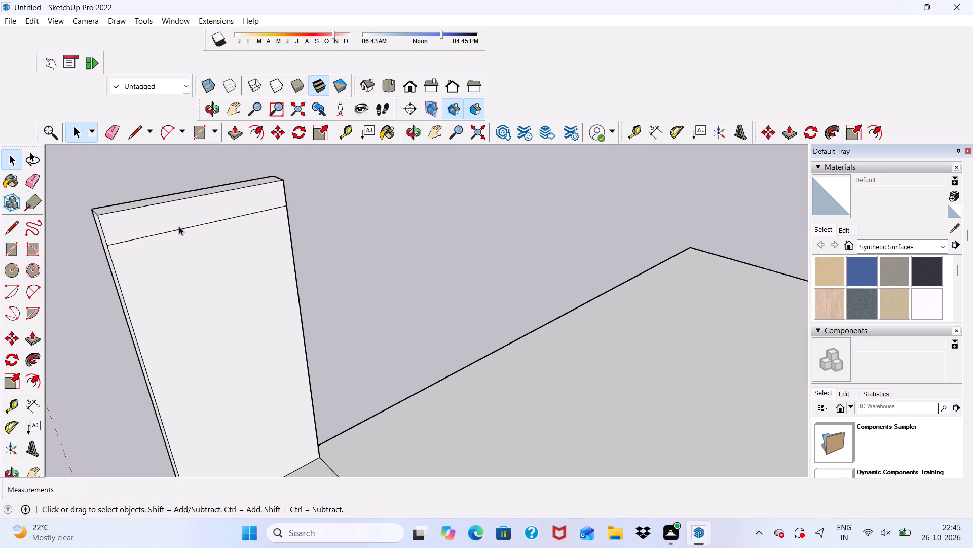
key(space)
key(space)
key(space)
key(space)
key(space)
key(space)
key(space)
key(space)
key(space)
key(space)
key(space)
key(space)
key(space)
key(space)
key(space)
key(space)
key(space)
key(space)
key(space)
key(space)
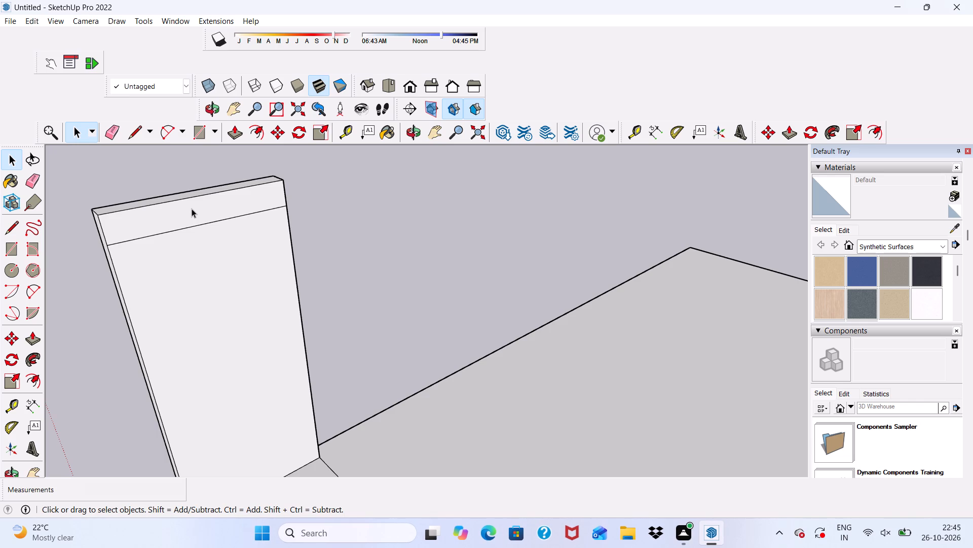
Push/Pull the top strip about 37' 6" across the roof front to the opposite raised side wall, forming a beam.
click(231, 127)
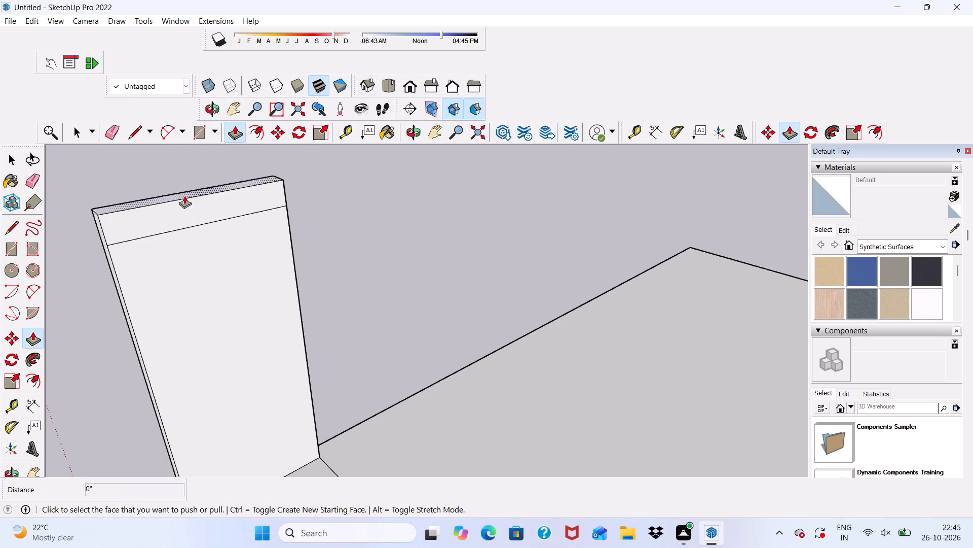
click(175, 217)
scroll(202, 266, down, 5)
scroll(291, 332, down, 16)
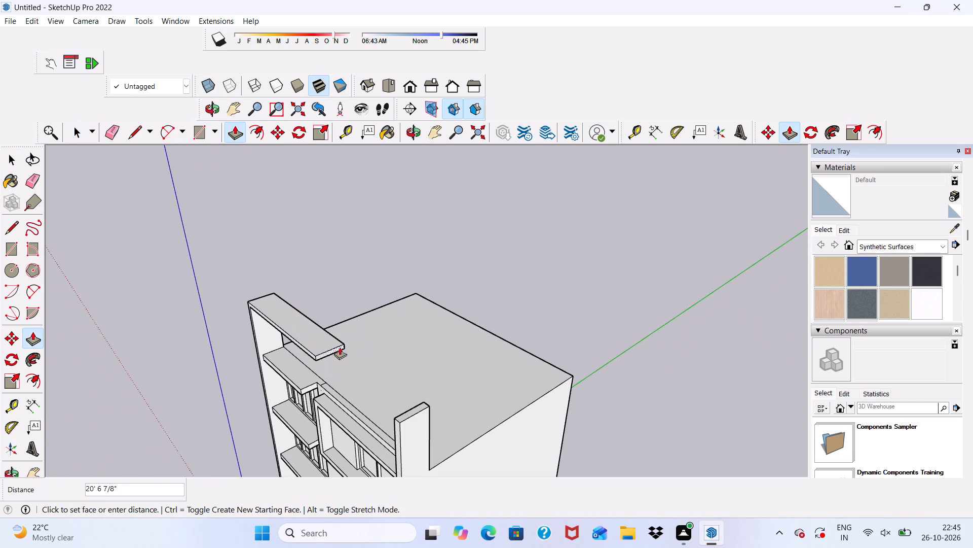
scroll(409, 427, up, 7)
scroll(406, 423, down, 1)
middle_drag(406, 424, 459, 348)
scroll(494, 293, up, 4)
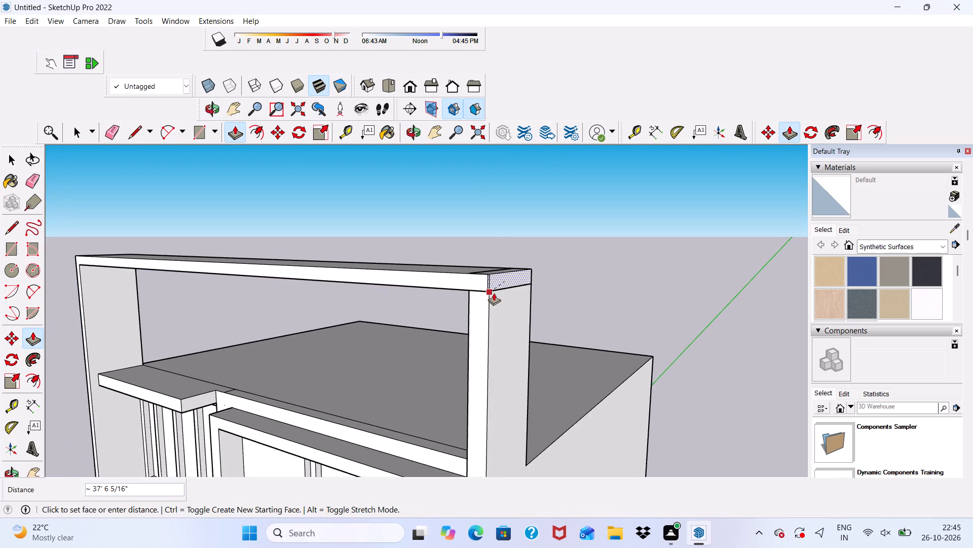
click(494, 293)
Erase the leftover joint edges on the top and end faces where the beam meets the side wall beside the frames.
middle_drag(494, 297, 519, 366)
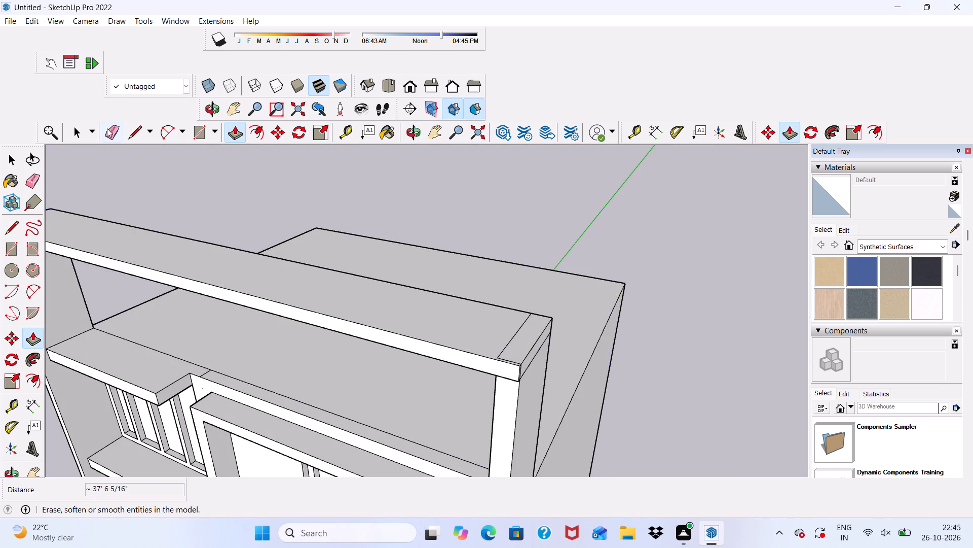
click(107, 128)
scroll(593, 363, up, 1)
drag(480, 346, 490, 357)
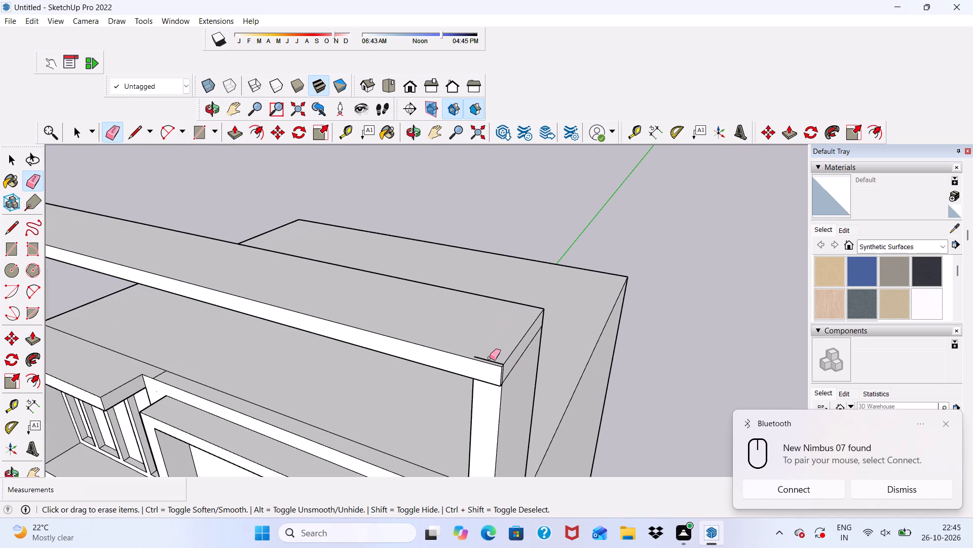
click(490, 358)
click(491, 359)
scroll(496, 369, up, 4)
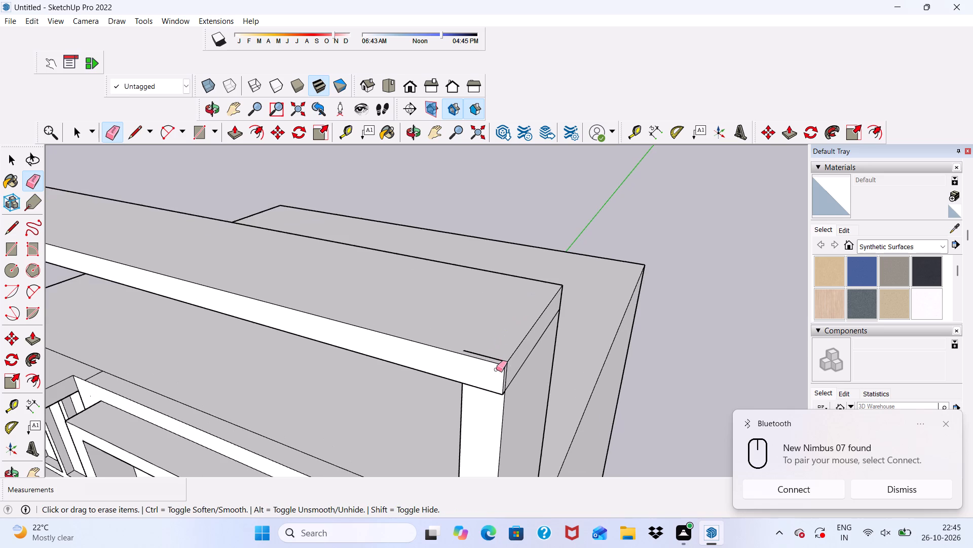
middle_drag(502, 382, 406, 365)
scroll(419, 366, up, 11)
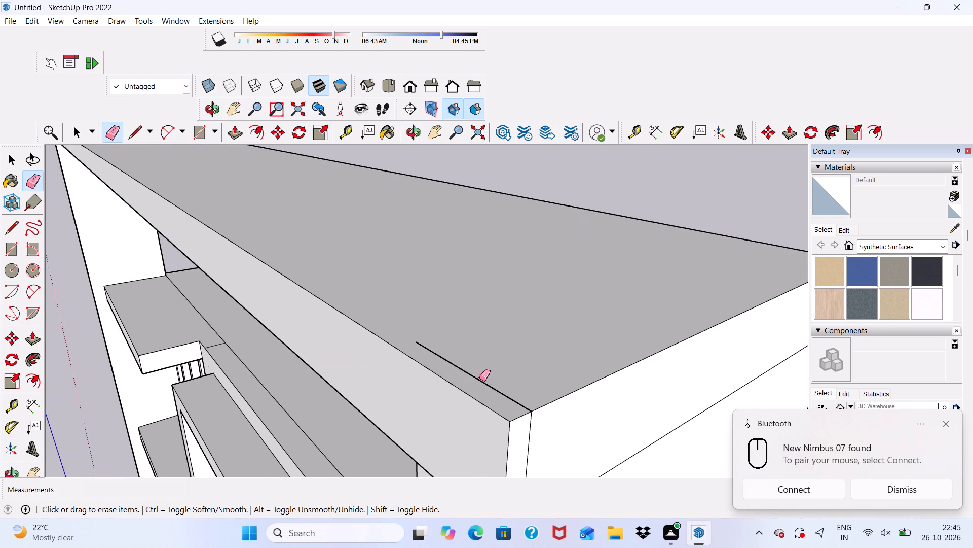
click(479, 379)
scroll(394, 202, down, 6)
scroll(477, 419, up, 5)
scroll(424, 203, up, 1)
drag(424, 214, 458, 282)
click(459, 283)
click(461, 287)
scroll(442, 295, down, 5)
middle_drag(454, 331, 484, 261)
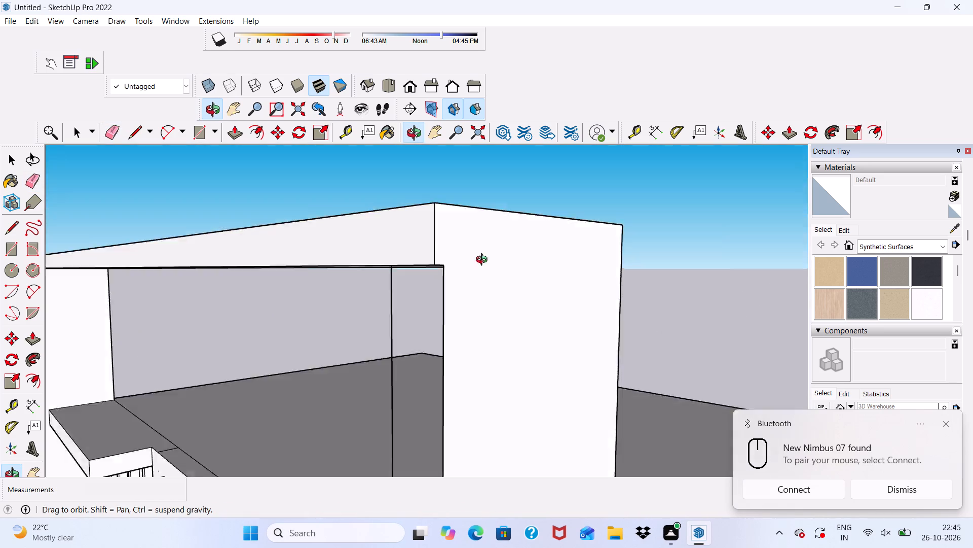
Undo the erasing of the joint edges on the top and end faces where the beam meets the side wall.
middle_drag(484, 261, 618, 225)
scroll(564, 233, down, 3)
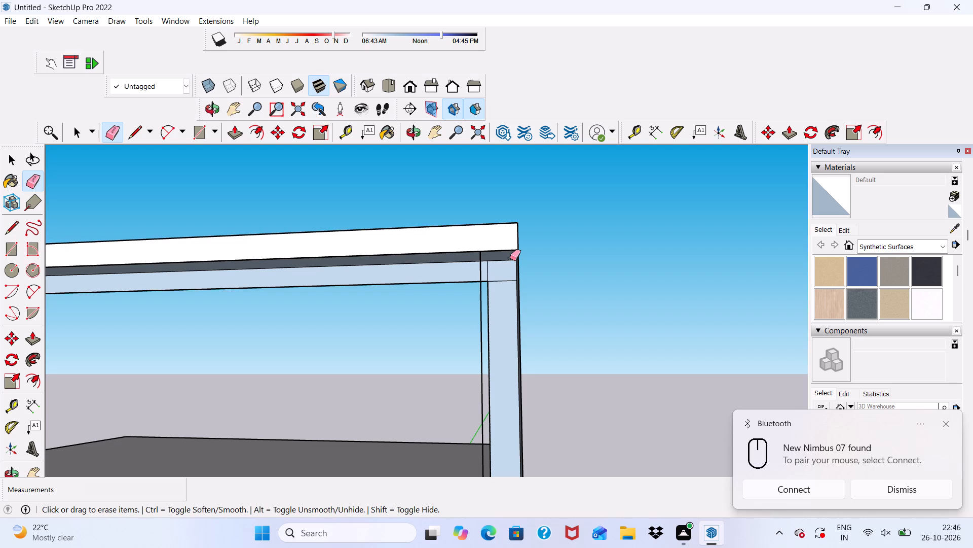
key(ctrl+z)
key(z)
scroll(510, 258, down, 1)
key(ctrl+z)
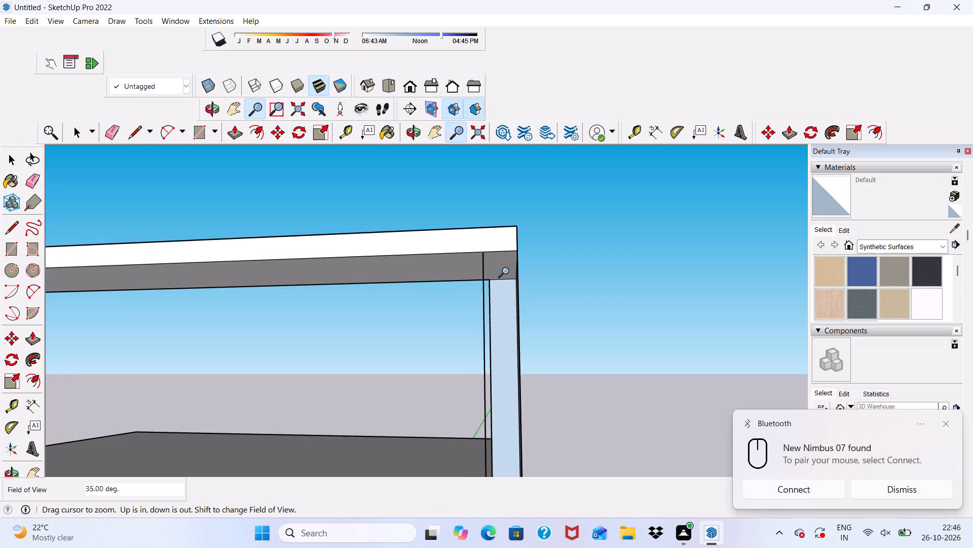
key(ctrl+z)
middle_drag(507, 289, 628, 299)
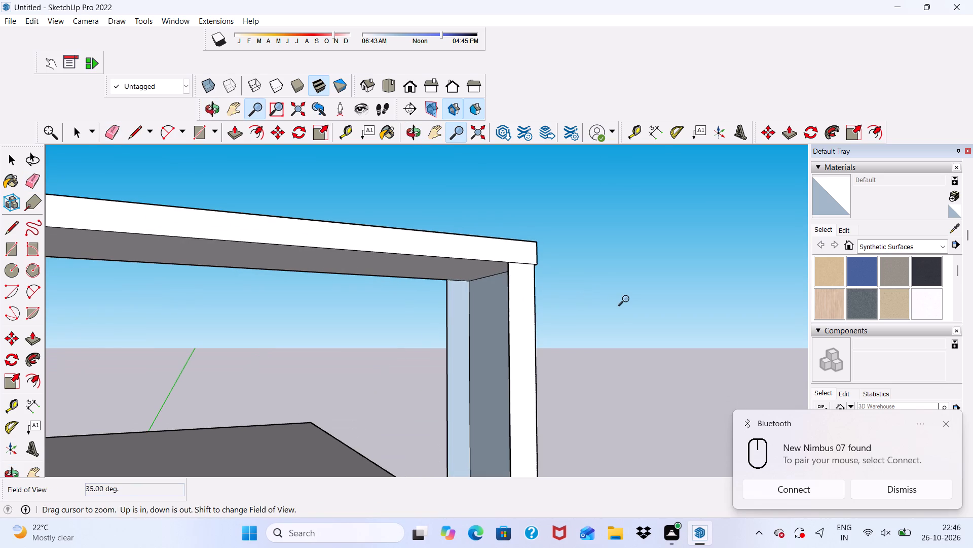
key(ctrl+z)
Push/Pull the beam's front face about 1 3/4" so it sits flush with the front of the side wall beside the frames.
middle_drag(628, 299, 386, 417)
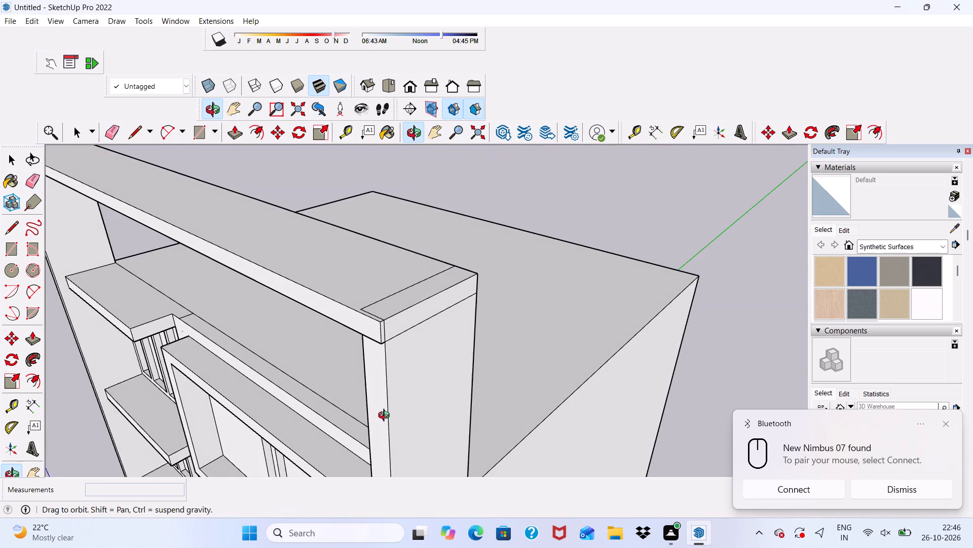
middle_drag(386, 417, 316, 266)
key(space)
scroll(316, 266, up, 1)
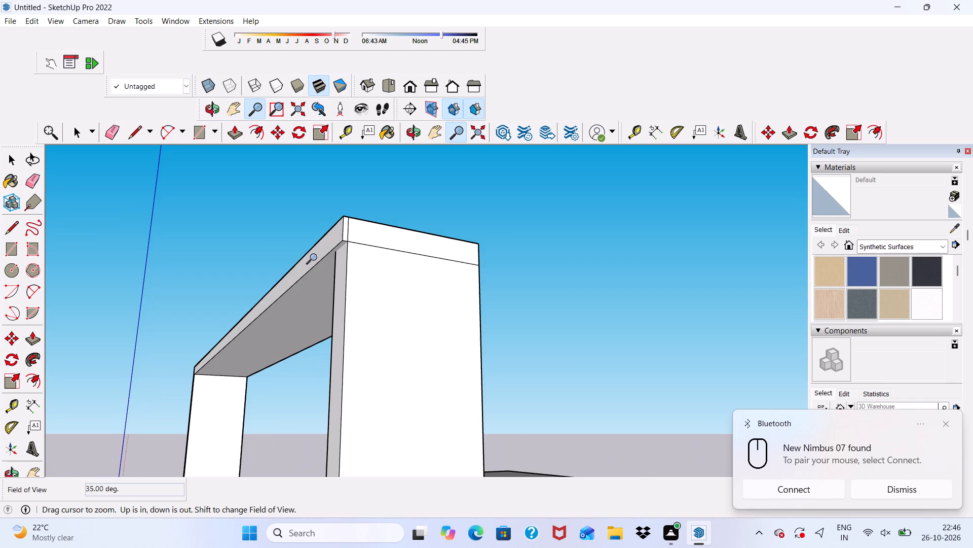
scroll(316, 254, down, 1)
middle_drag(316, 254, 345, 303)
key(space)
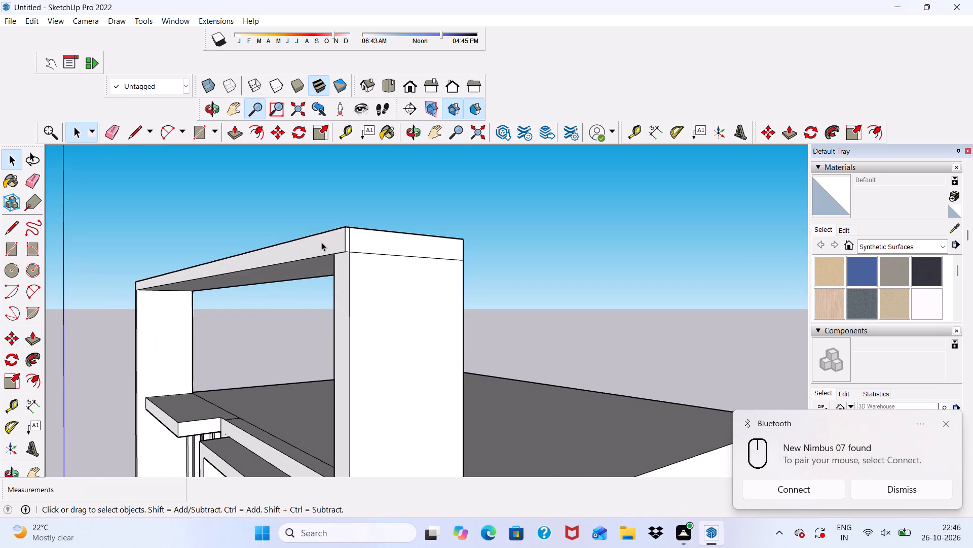
click(319, 245)
click(237, 131)
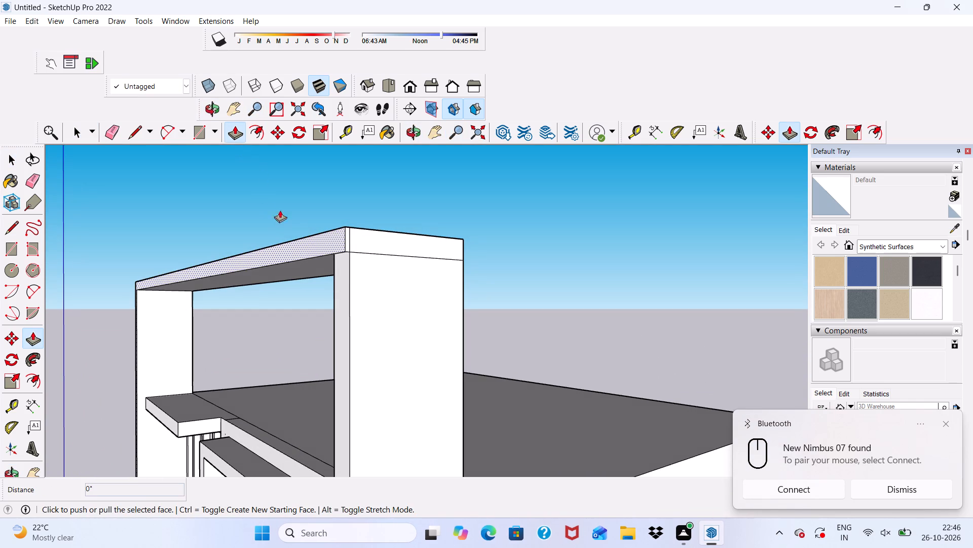
click(332, 232)
click(344, 240)
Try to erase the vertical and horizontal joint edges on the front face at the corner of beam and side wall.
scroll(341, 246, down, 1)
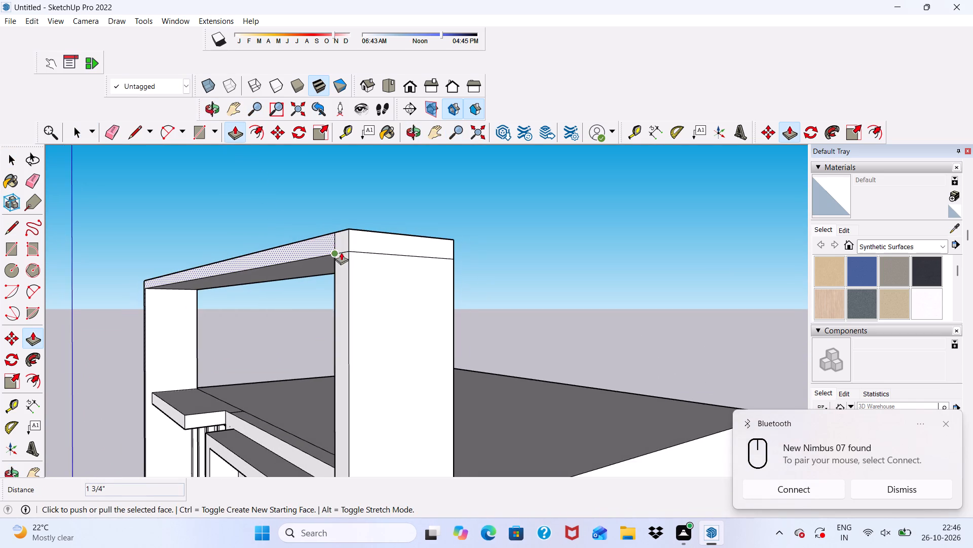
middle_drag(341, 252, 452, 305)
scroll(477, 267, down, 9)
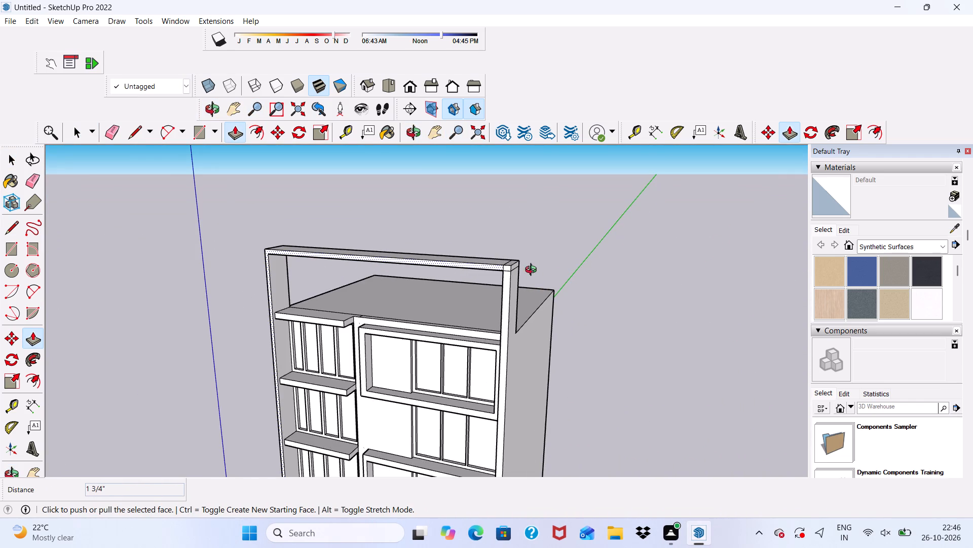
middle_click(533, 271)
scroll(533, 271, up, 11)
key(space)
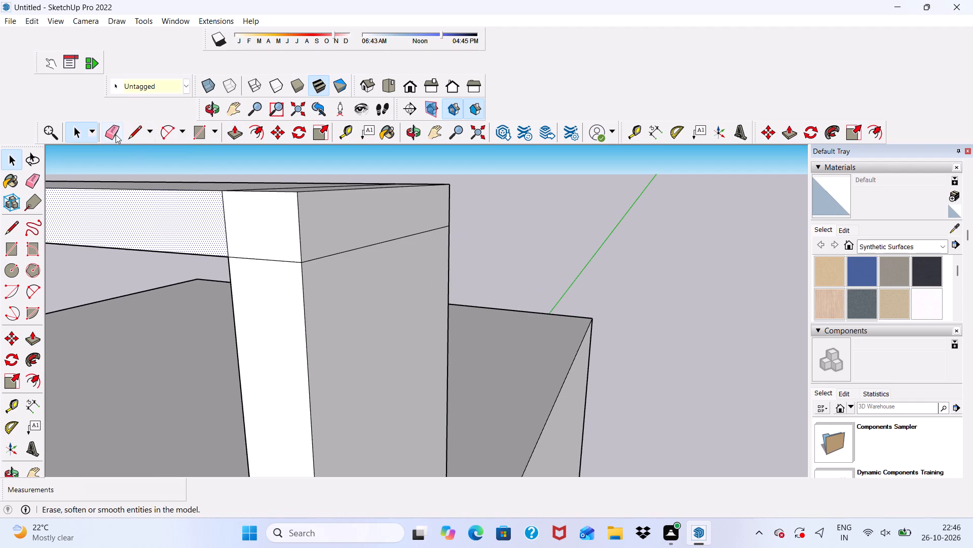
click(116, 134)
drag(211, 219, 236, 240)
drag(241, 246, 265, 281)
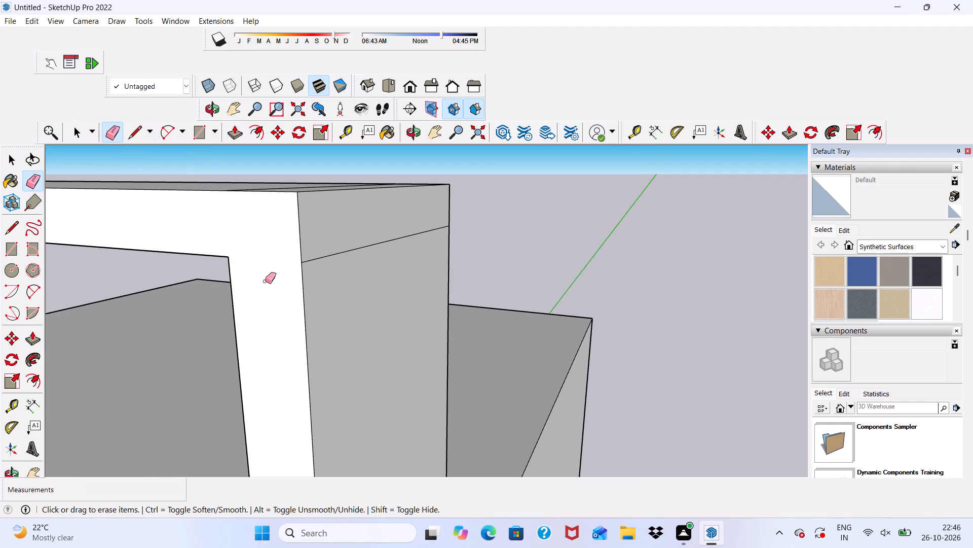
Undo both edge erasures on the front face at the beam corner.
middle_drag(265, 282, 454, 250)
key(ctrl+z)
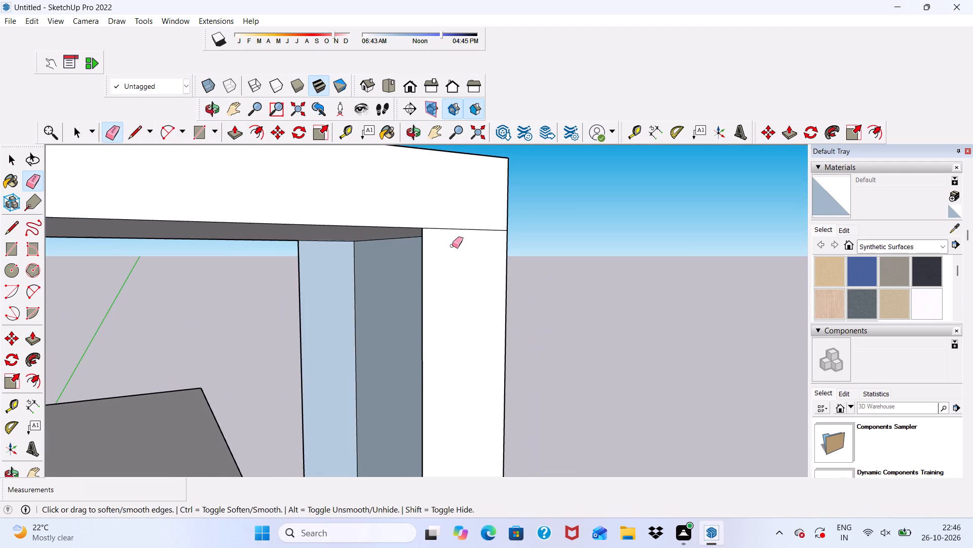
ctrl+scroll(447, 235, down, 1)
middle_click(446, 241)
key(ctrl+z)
Examine the joint between the top beam and the side wall from the front, top and outer side.
ctrl+scroll(446, 241, down, 7)
key(space)
middle_drag(446, 260, 375, 305)
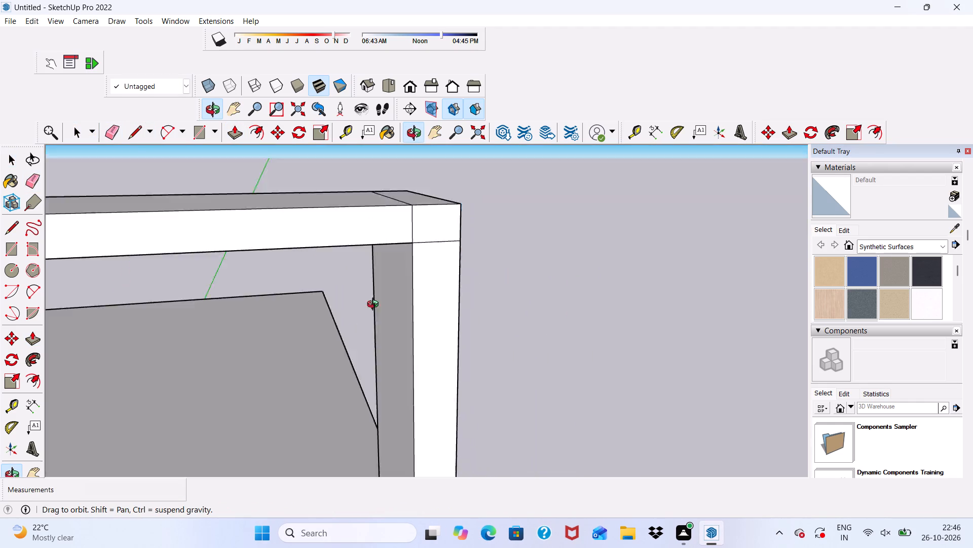
middle_drag(375, 305, 78, 314)
scroll(424, 214, up, 6)
scroll(424, 211, down, 1)
middle_drag(424, 211, 391, 285)
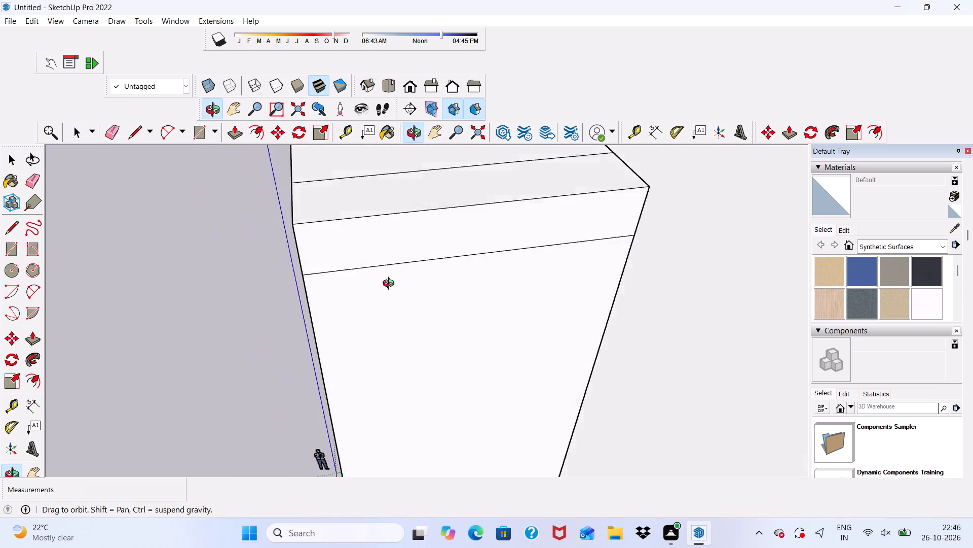
middle_drag(391, 285, 793, 155)
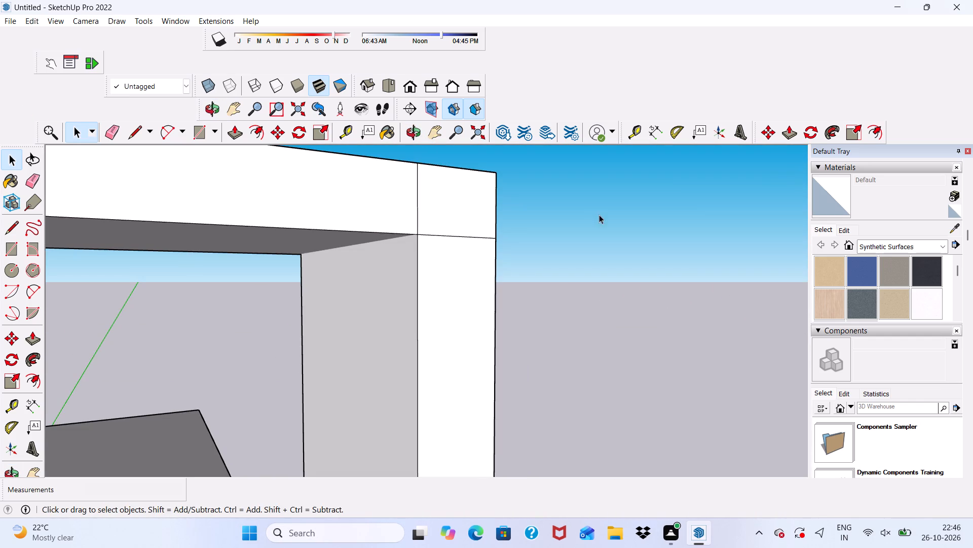
scroll(364, 197, down, 20)
scroll(364, 197, down, 3)
middle_drag(546, 255, 419, 291)
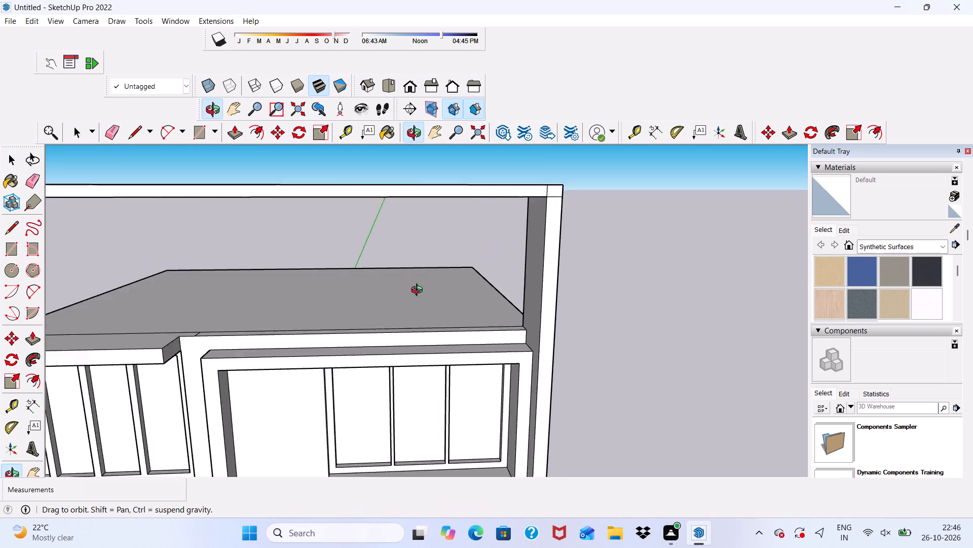
middle_drag(419, 291, 404, 288)
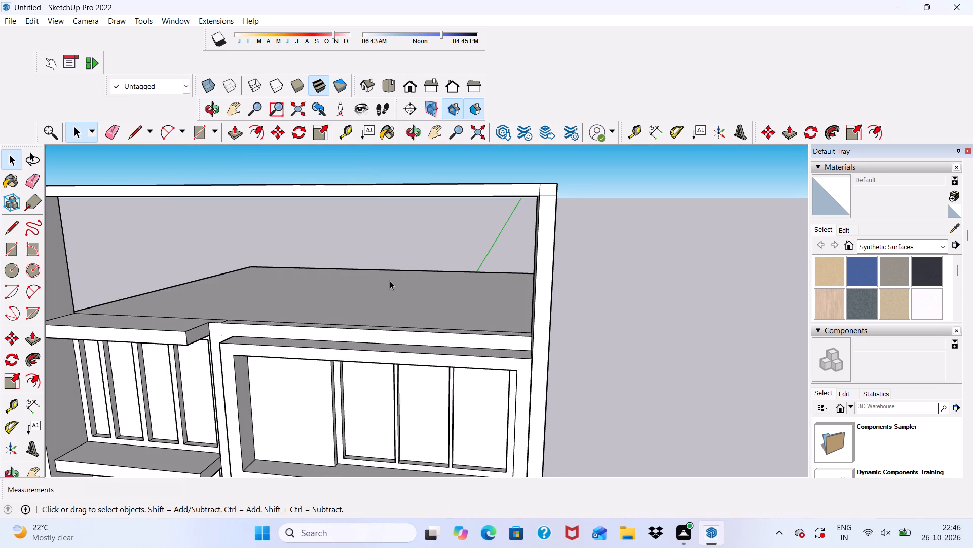
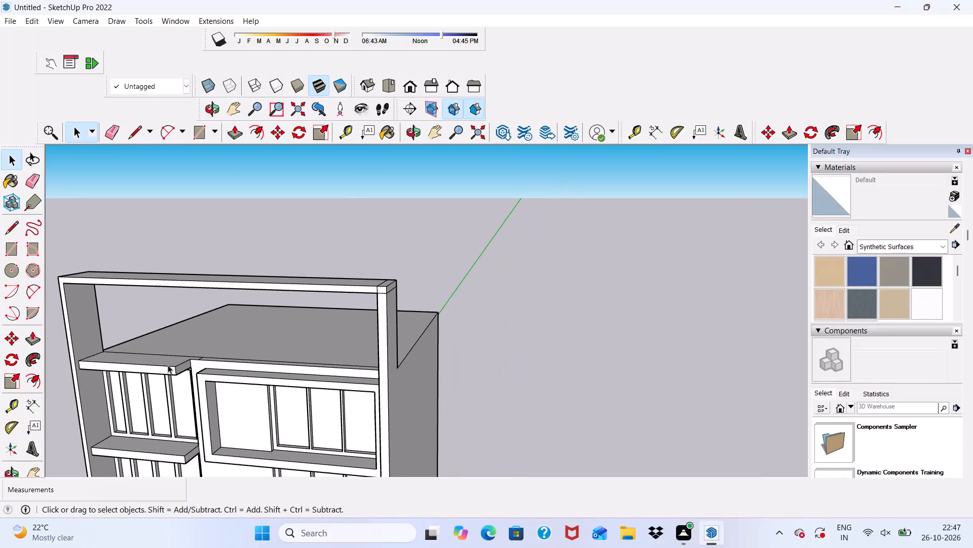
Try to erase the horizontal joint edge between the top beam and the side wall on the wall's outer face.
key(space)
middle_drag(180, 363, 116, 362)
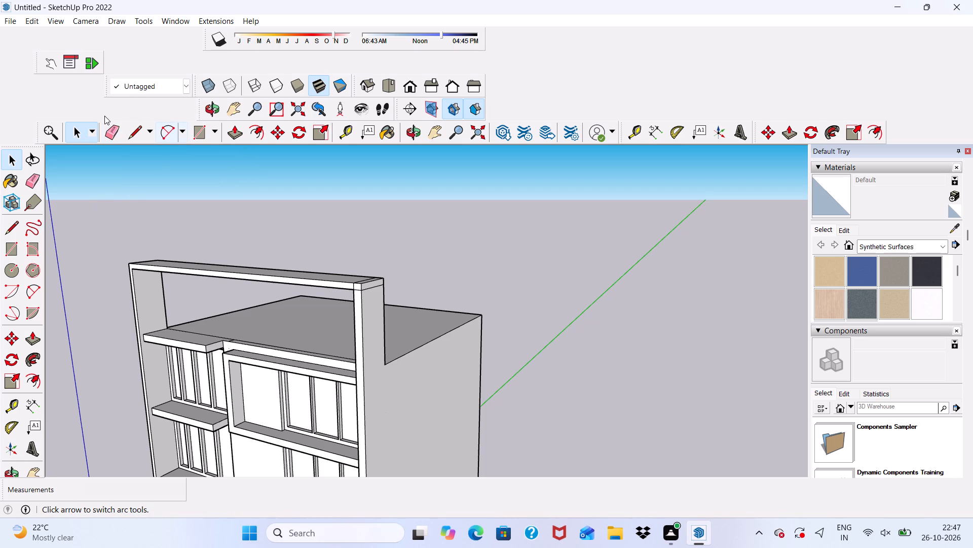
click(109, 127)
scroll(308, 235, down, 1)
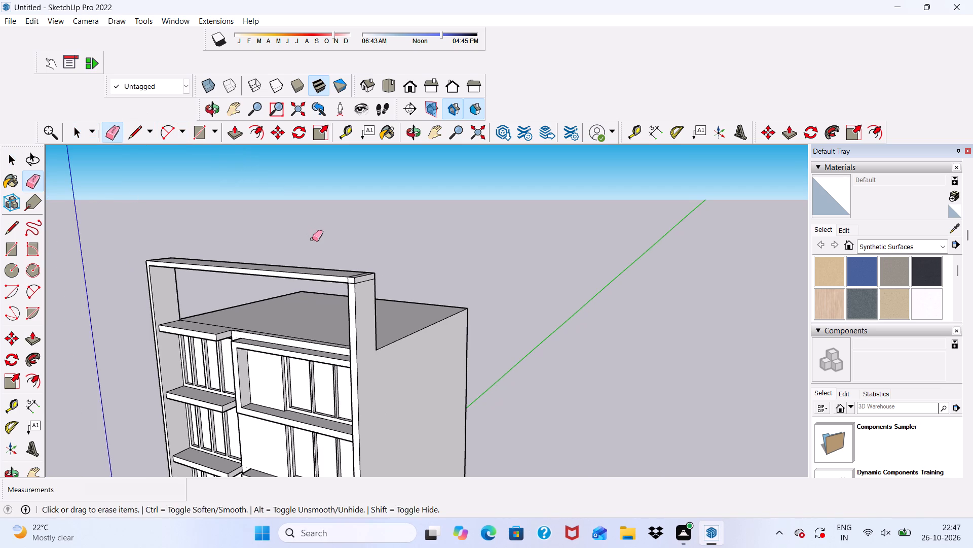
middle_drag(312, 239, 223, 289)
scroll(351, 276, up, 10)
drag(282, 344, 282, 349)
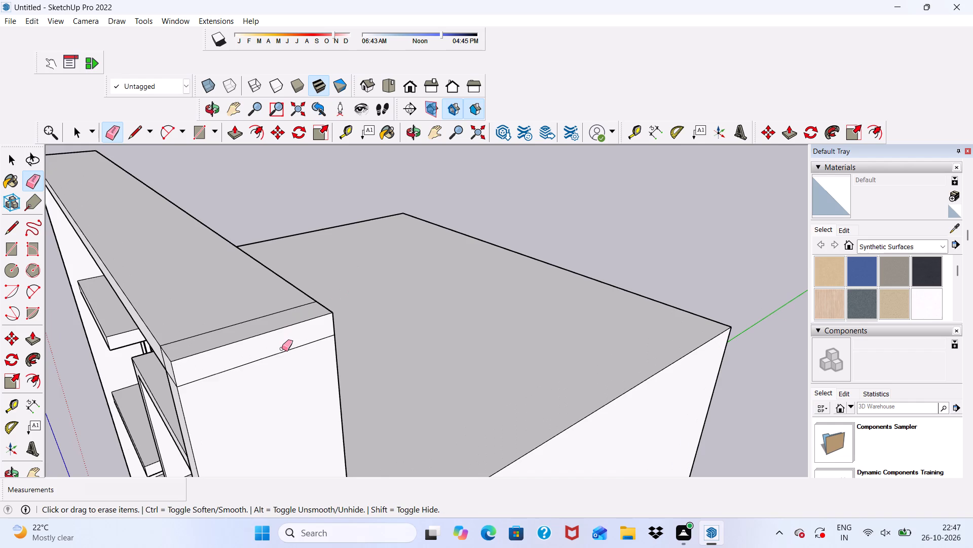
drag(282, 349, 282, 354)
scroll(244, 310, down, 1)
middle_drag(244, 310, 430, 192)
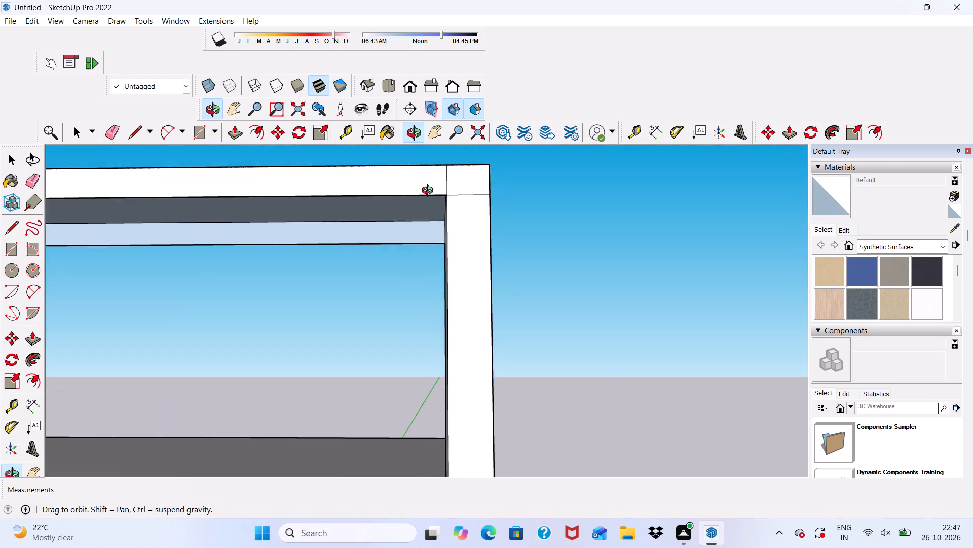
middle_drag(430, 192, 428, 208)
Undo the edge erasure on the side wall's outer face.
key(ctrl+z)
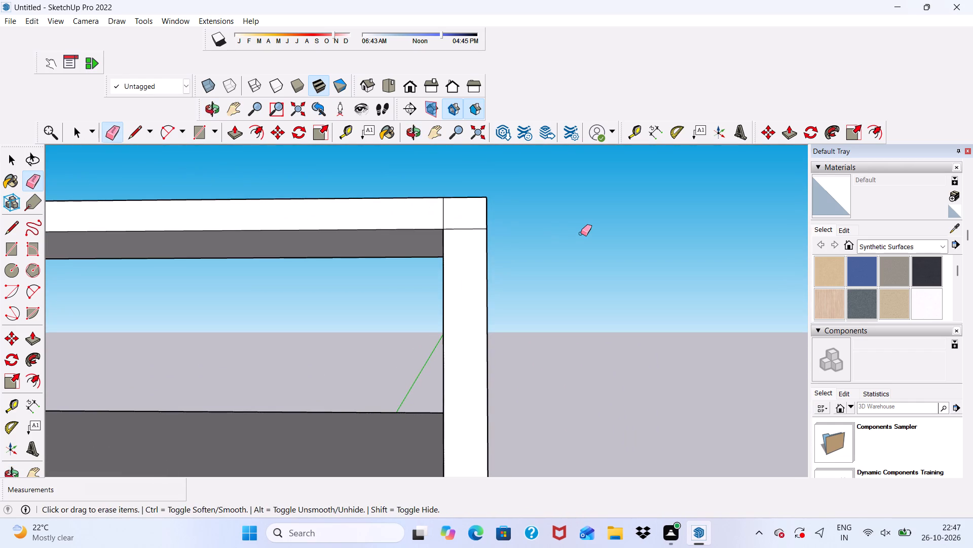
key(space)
Erase the short leftover edge on the roof surface where the projecting top slab steps back to the setback facade.
middle_drag(581, 233, 397, 281)
scroll(363, 259, up, 2)
scroll(323, 232, down, 7)
middle_drag(330, 244, 331, 245)
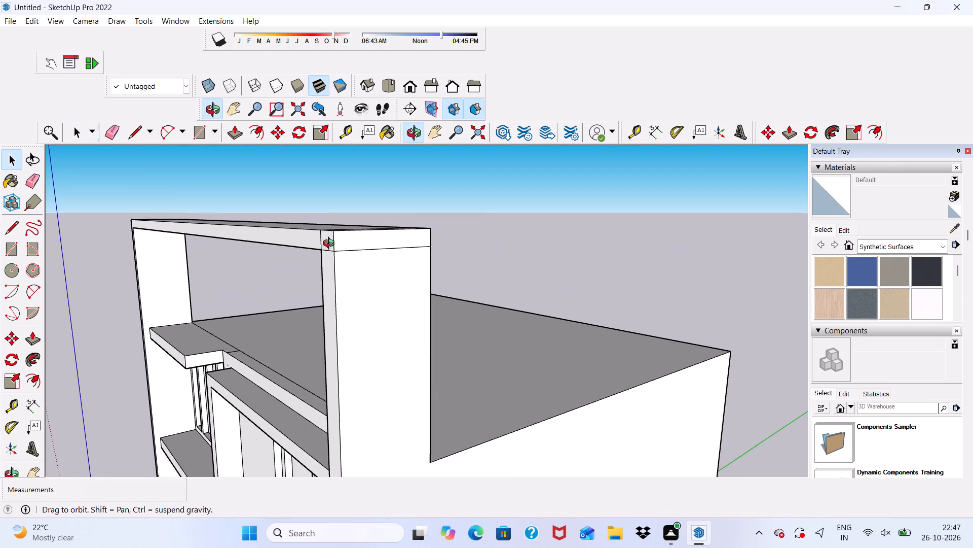
middle_drag(331, 245, 429, 249)
scroll(261, 234, up, 1)
click(108, 134)
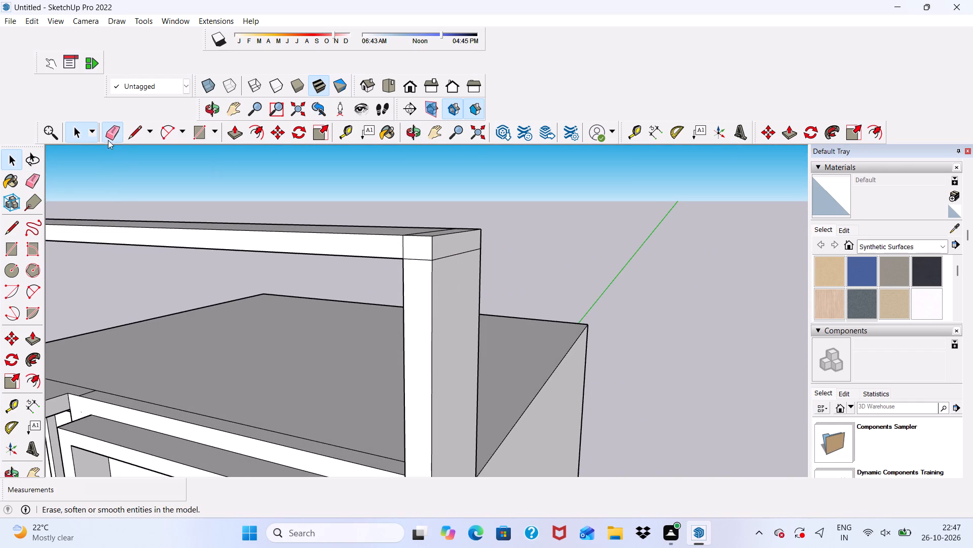
scroll(87, 387, up, 4)
drag(84, 389, 84, 394)
click(84, 394)
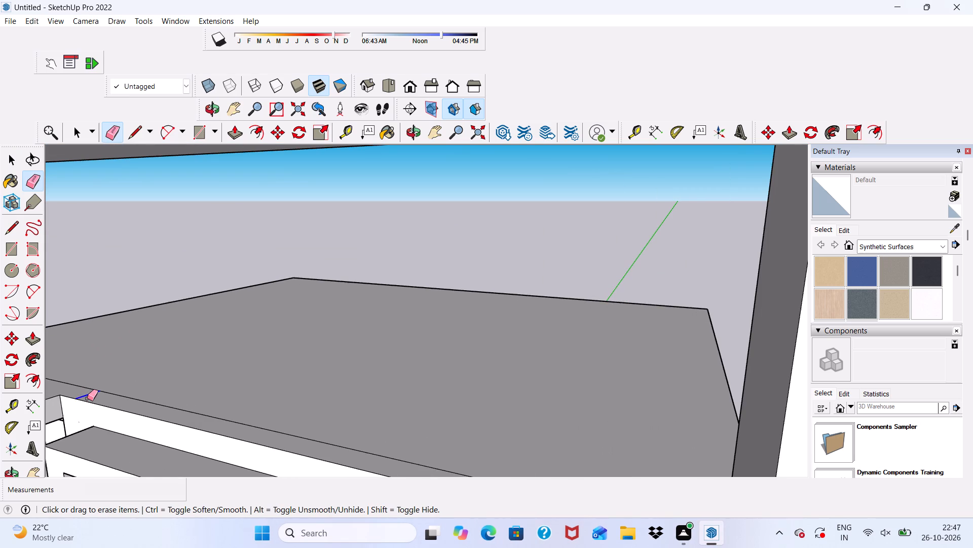
scroll(94, 385, down, 12)
middle_drag(335, 322, 298, 260)
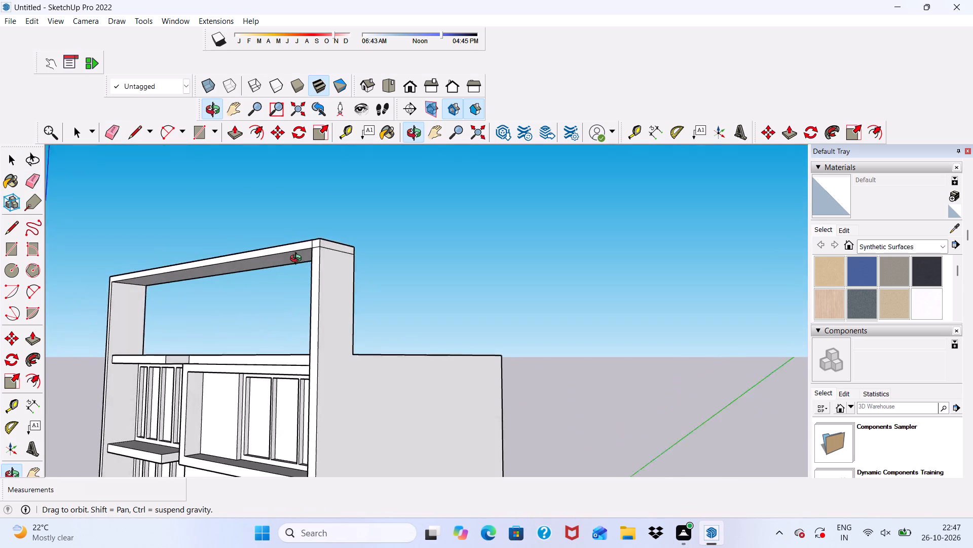
middle_drag(298, 260, 251, 292)
key(space)
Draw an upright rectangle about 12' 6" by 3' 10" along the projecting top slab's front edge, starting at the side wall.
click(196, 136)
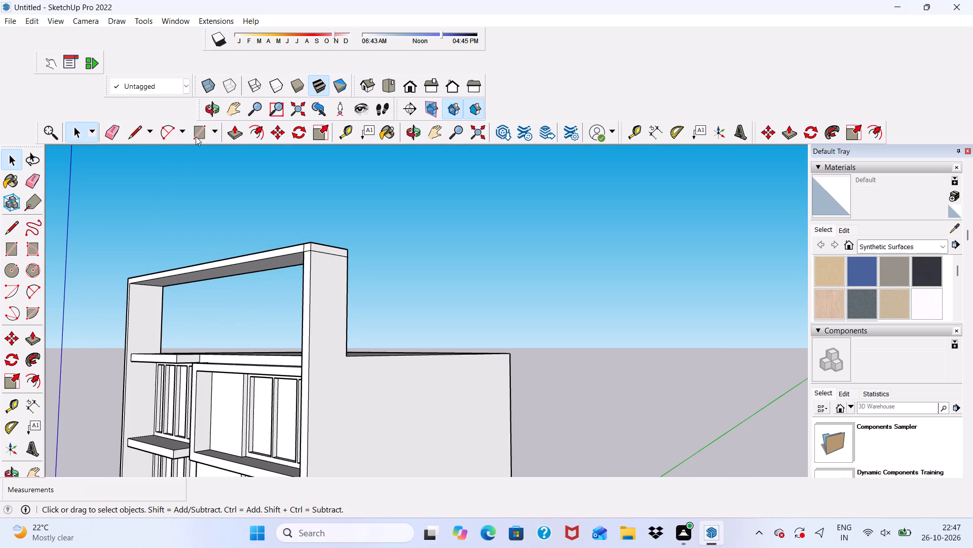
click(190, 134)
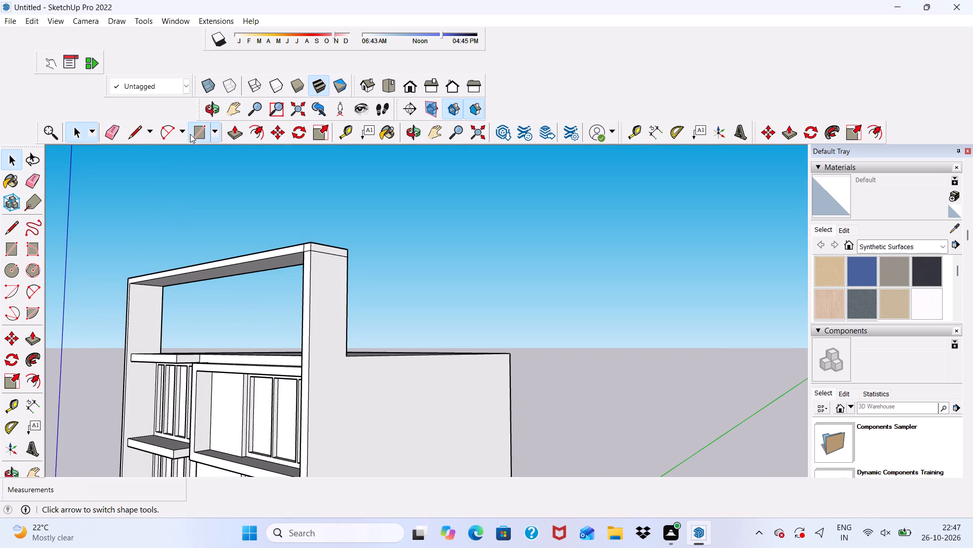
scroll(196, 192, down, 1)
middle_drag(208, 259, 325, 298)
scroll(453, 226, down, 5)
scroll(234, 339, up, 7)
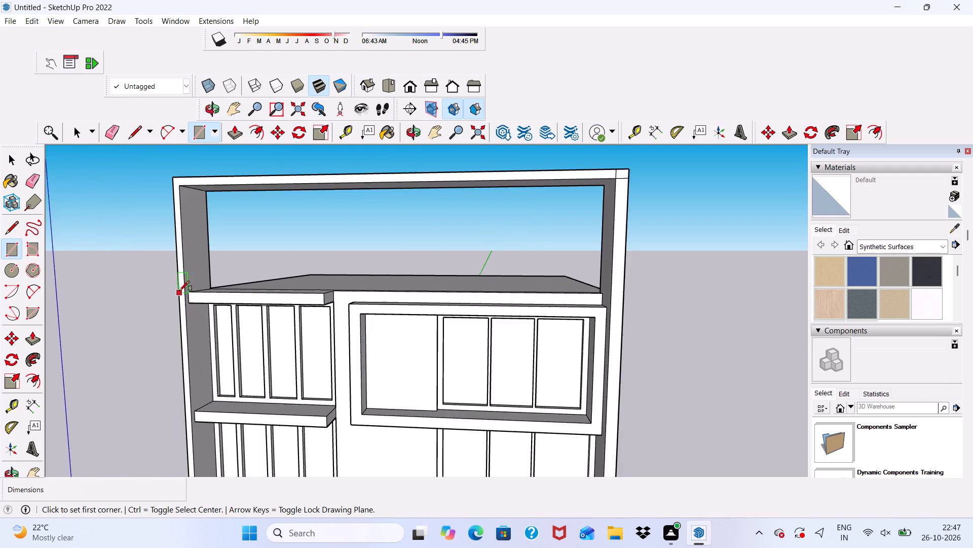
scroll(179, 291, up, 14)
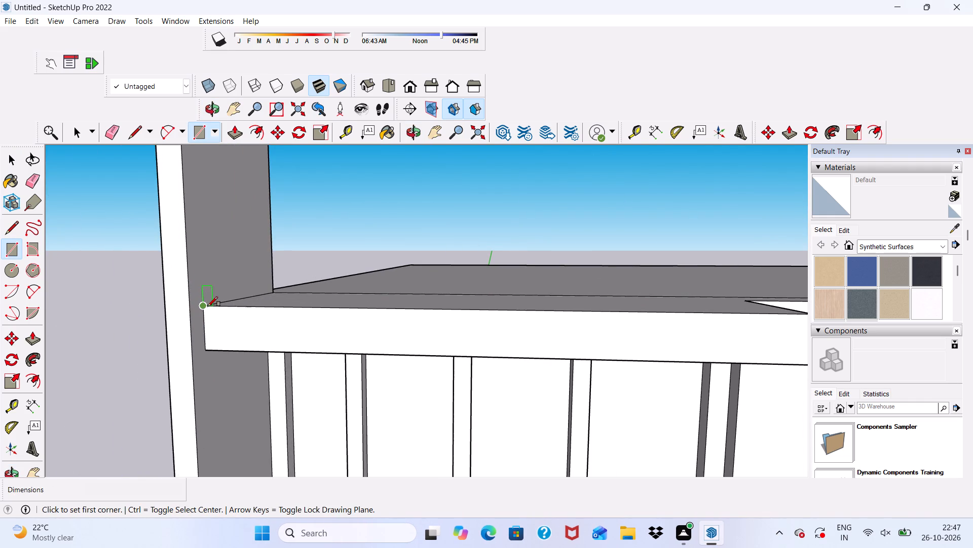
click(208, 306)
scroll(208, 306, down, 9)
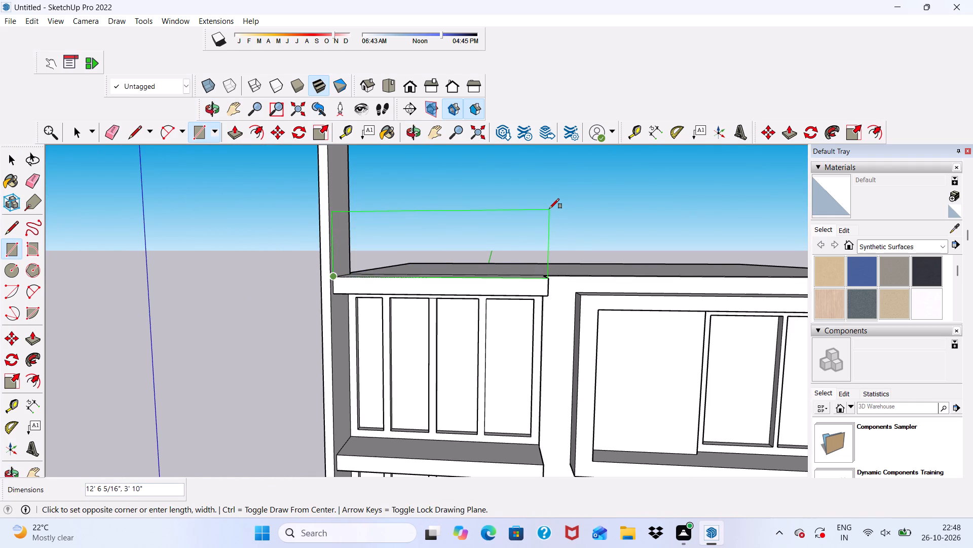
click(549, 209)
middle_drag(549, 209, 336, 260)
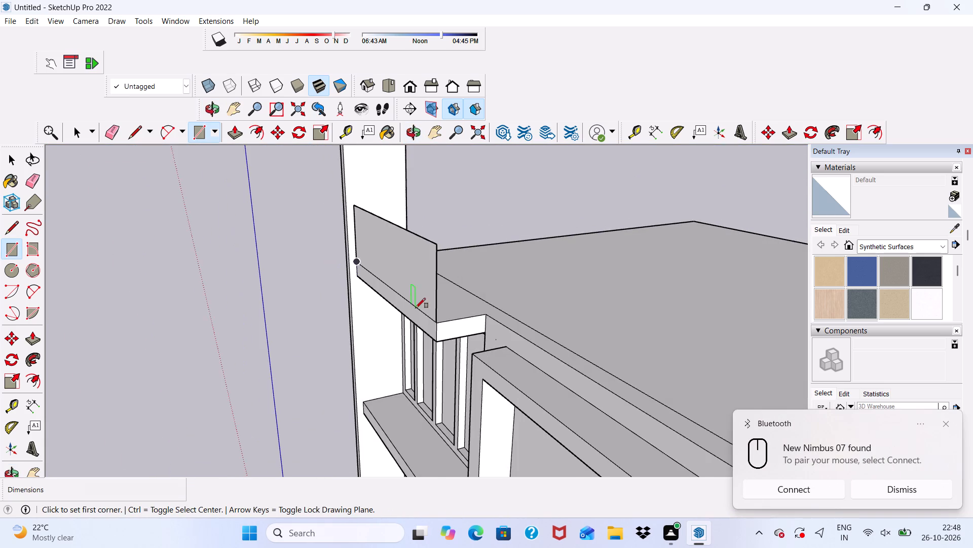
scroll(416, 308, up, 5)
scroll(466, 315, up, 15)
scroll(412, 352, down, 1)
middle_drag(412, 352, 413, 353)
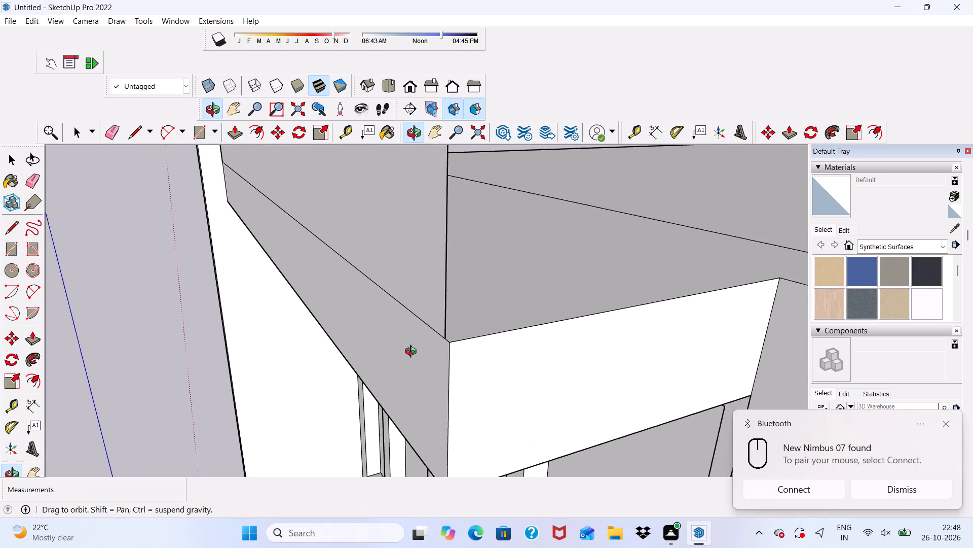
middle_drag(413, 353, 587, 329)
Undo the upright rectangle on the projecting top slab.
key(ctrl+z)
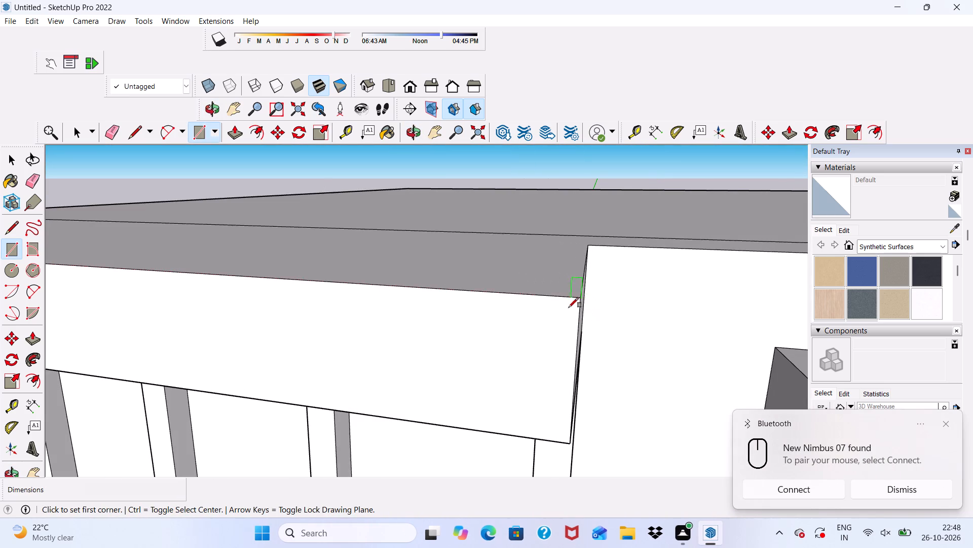
Draw an upright rectangle about 12' 7" by 3' 11" along the projecting top slab's front edge, from its corner at the side wall.
scroll(547, 294, down, 10)
scroll(187, 294, down, 8)
scroll(208, 300, up, 3)
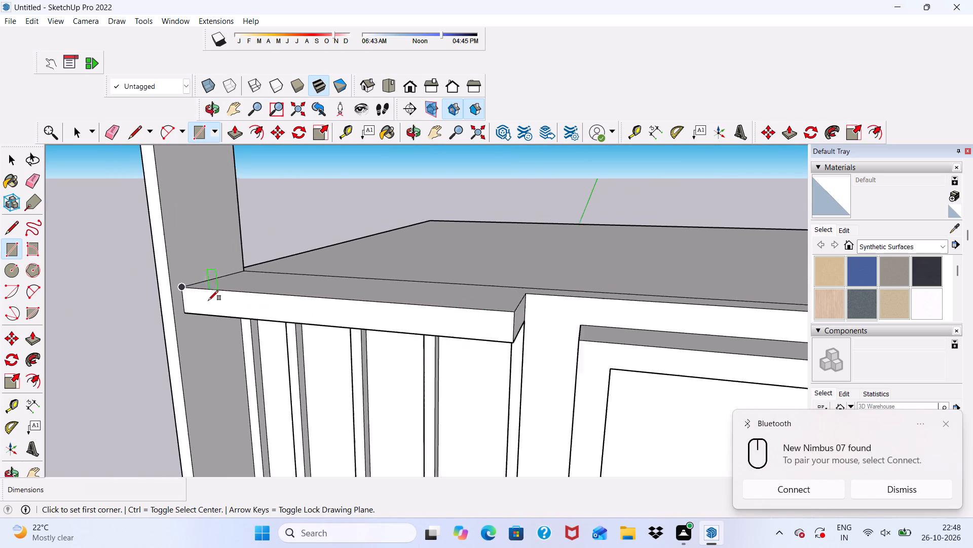
scroll(208, 300, up, 11)
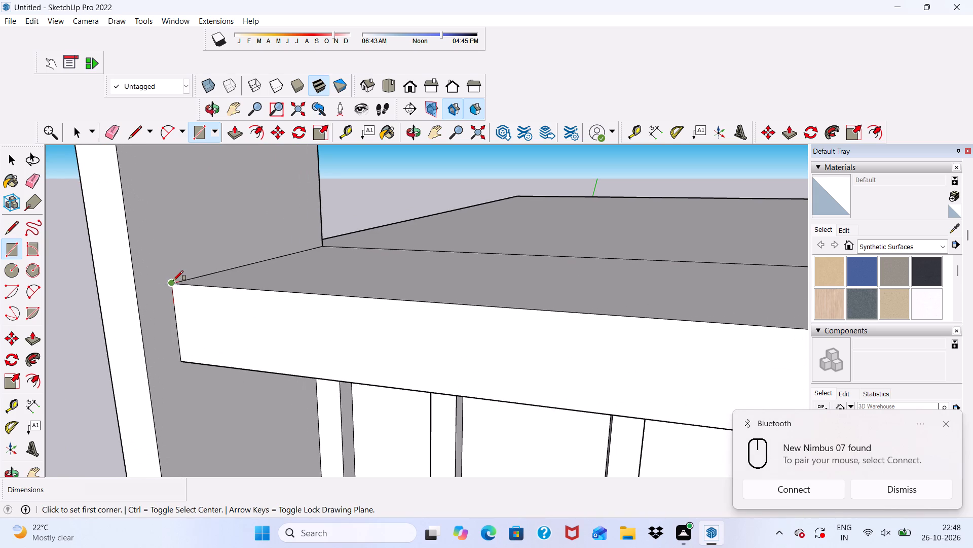
click(168, 286)
scroll(174, 283, down, 11)
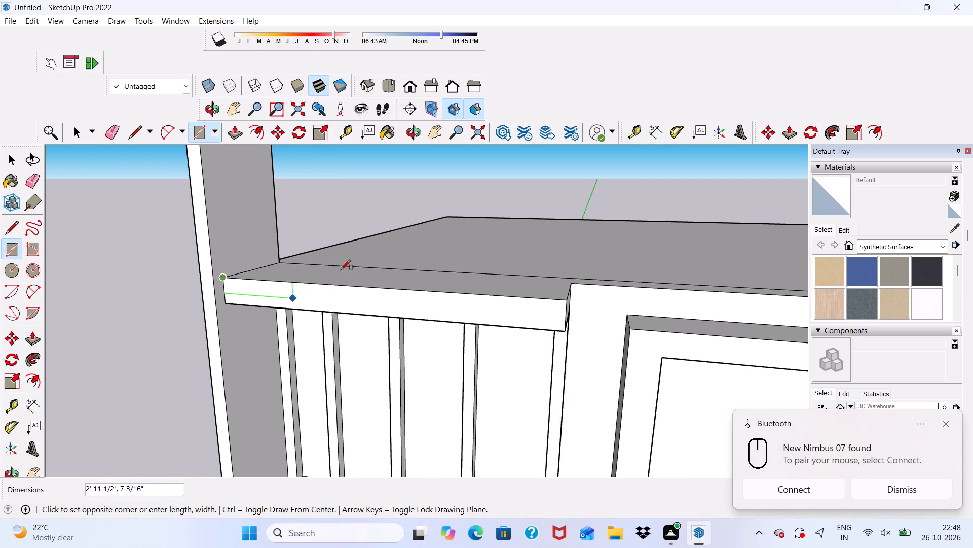
scroll(341, 270, down, 7)
scroll(408, 306, up, 1)
middle_drag(419, 296, 424, 270)
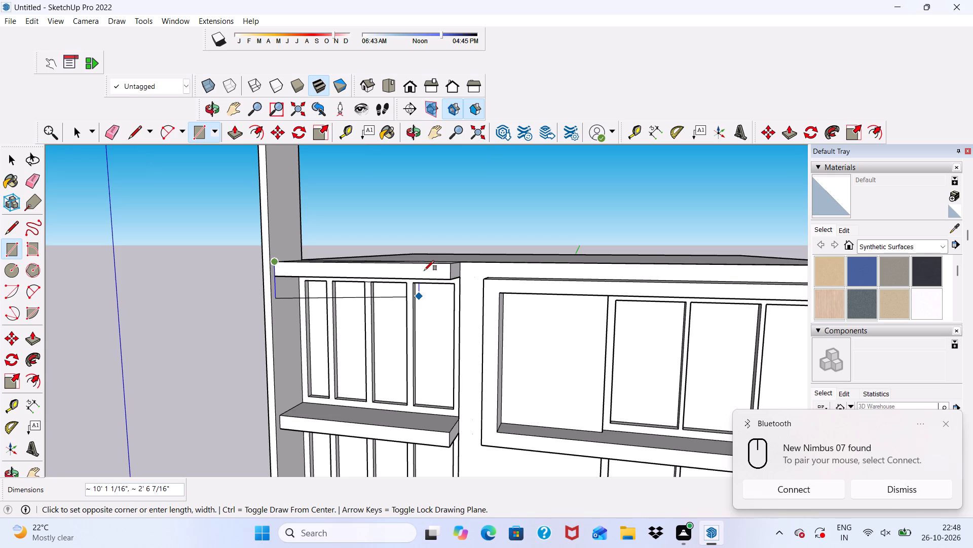
scroll(431, 223, down, 4)
scroll(444, 222, up, 6)
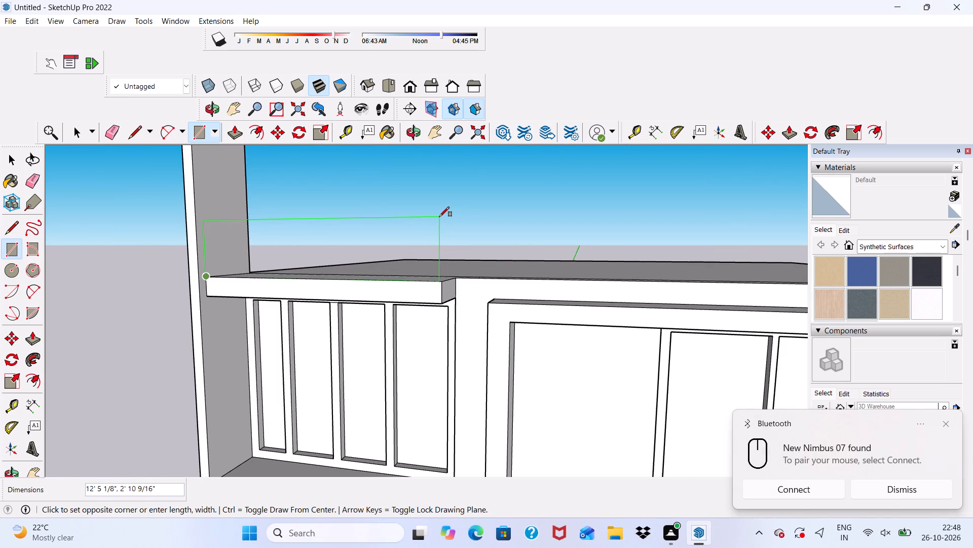
middle_drag(439, 217, 546, 244)
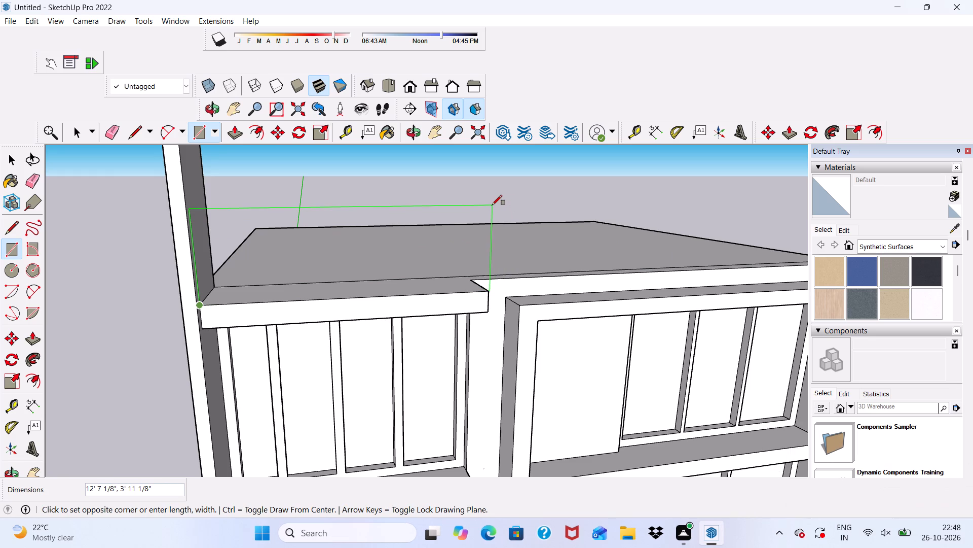
click(492, 205)
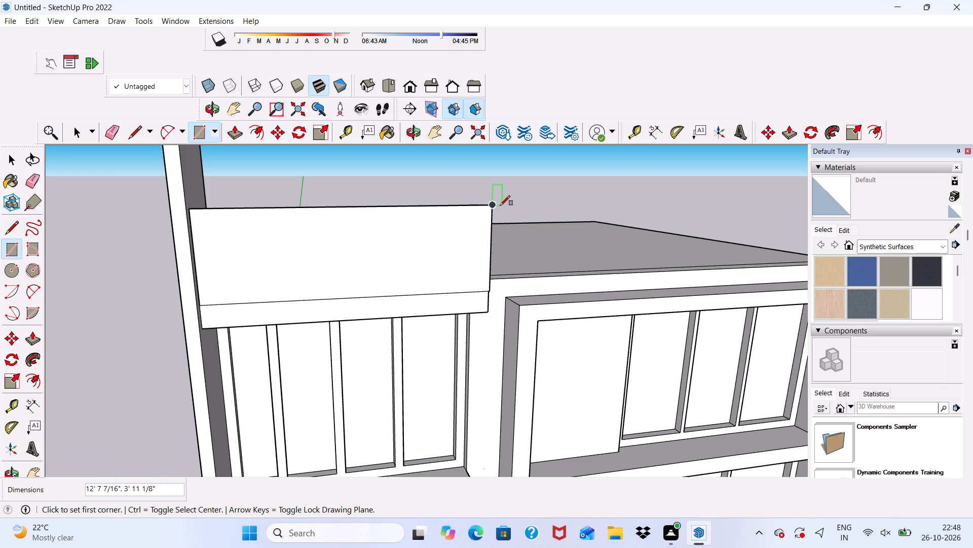
Draw an upright rectangle about 2' 10" by 3' 11" along the projecting top slab's short side edge, starting at the front panel's bottom corner.
scroll(492, 205, down, 6)
middle_drag(492, 222, 185, 238)
scroll(360, 269, up, 8)
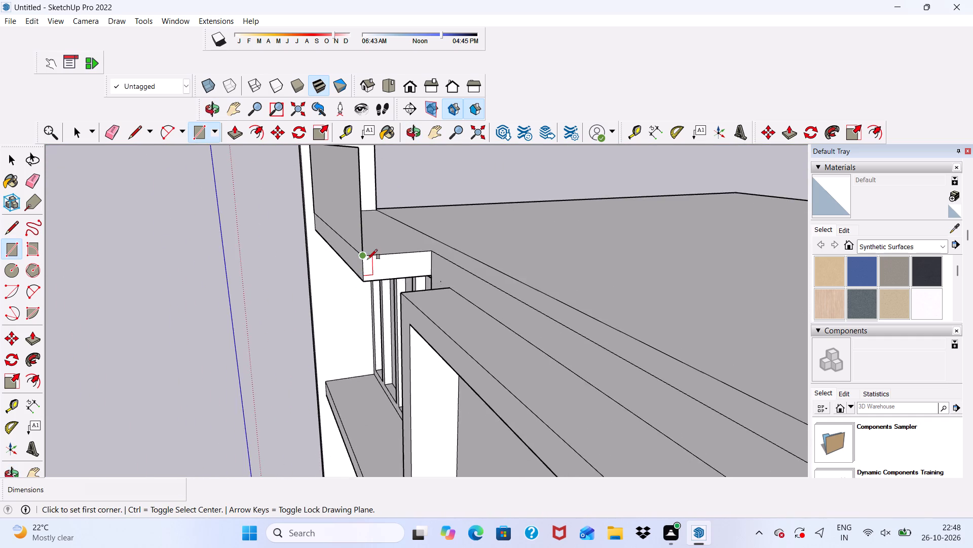
scroll(367, 259, up, 8)
scroll(360, 253, up, 14)
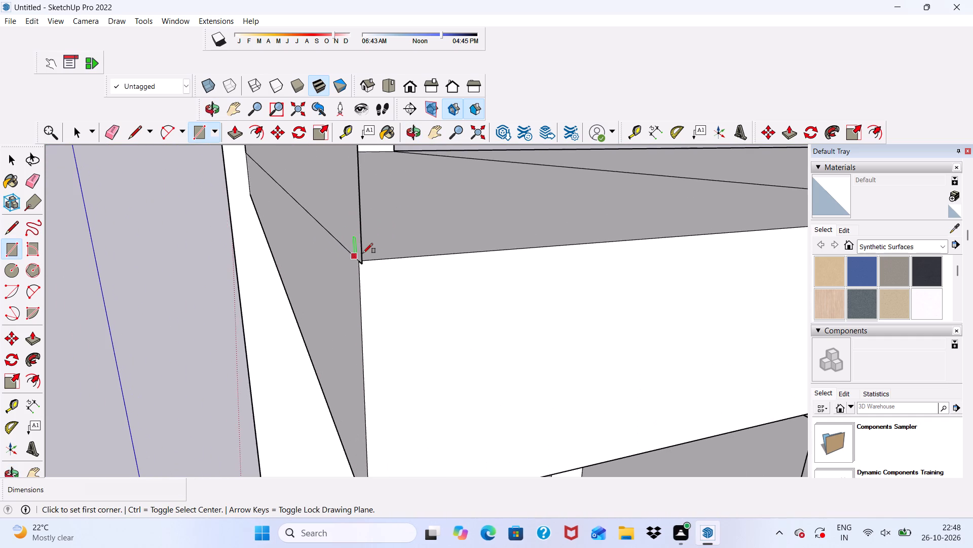
scroll(363, 258, up, 1)
middle_drag(363, 260, 294, 279)
scroll(354, 260, up, 5)
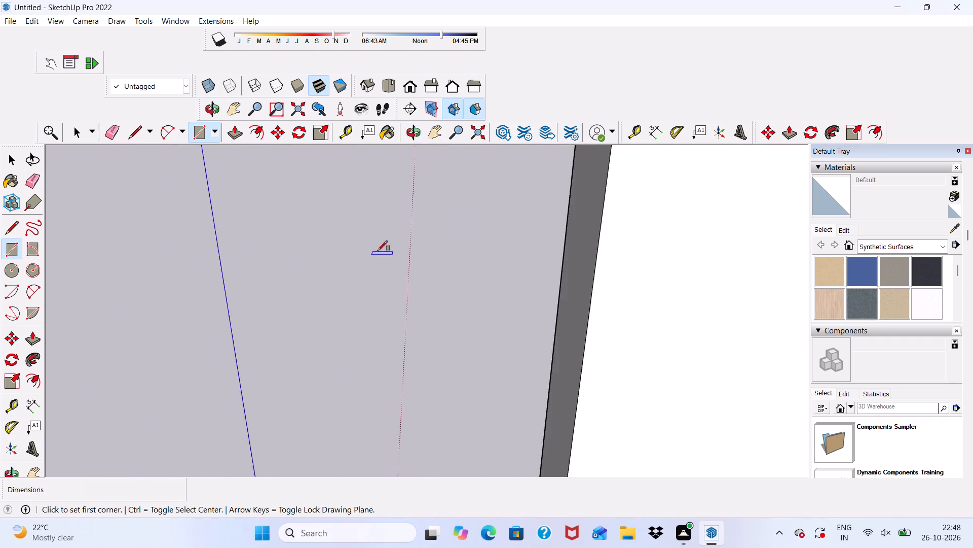
scroll(378, 251, down, 7)
scroll(428, 254, up, 11)
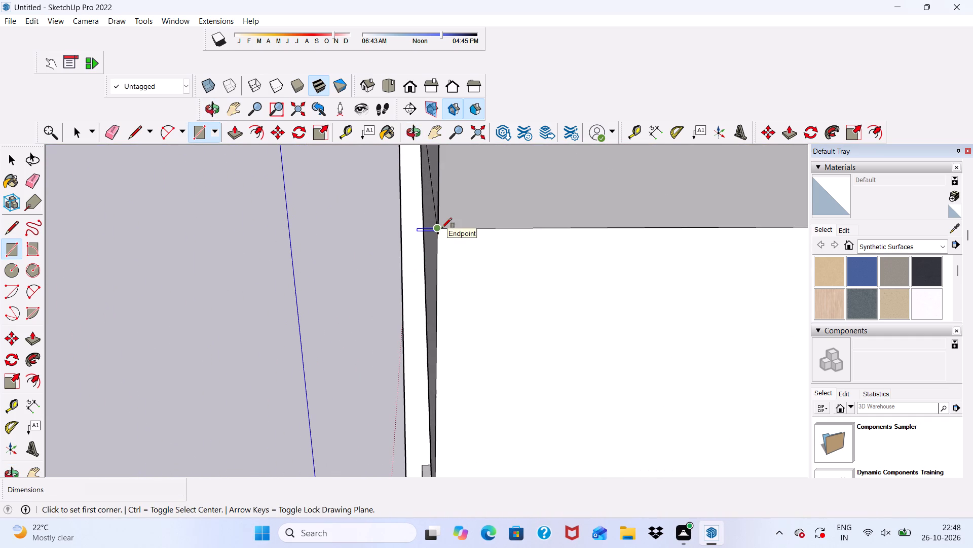
click(442, 228)
scroll(349, 252, down, 6)
scroll(388, 213, down, 8)
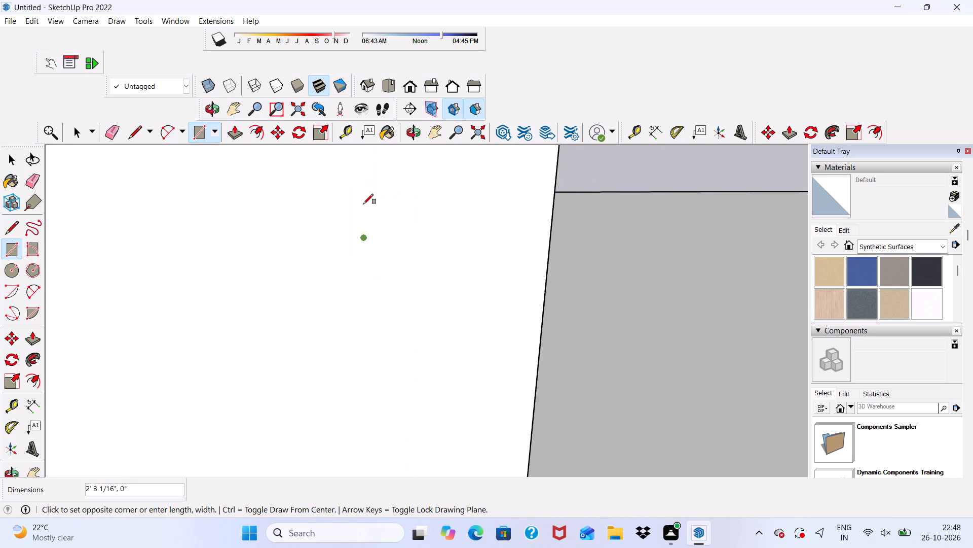
scroll(363, 204, down, 14)
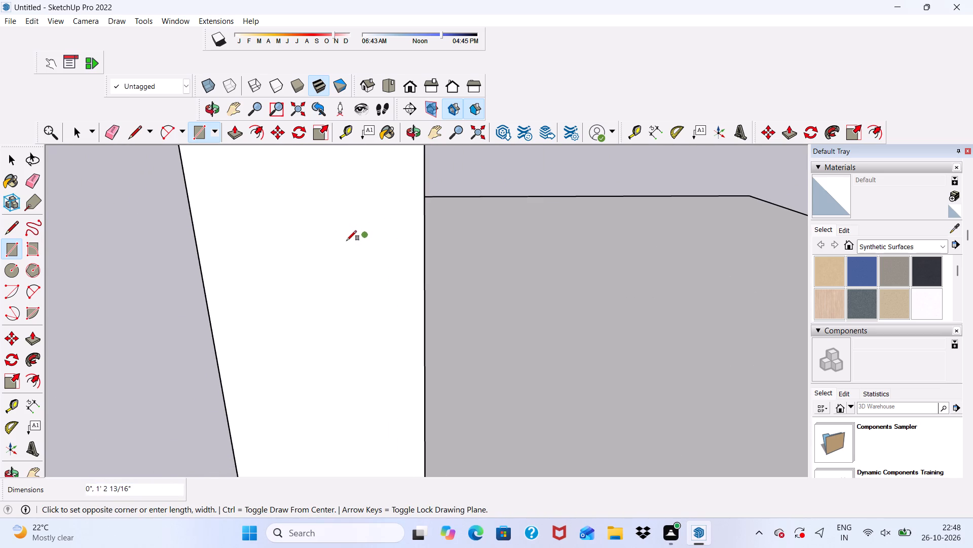
middle_drag(347, 241, 473, 223)
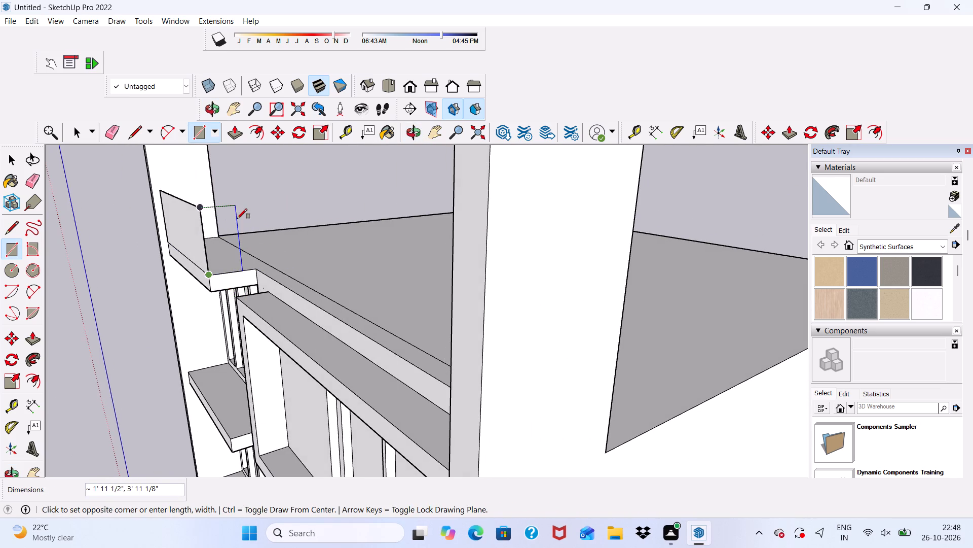
scroll(237, 219, up, 4)
scroll(223, 215, down, 1)
middle_drag(223, 214, 147, 198)
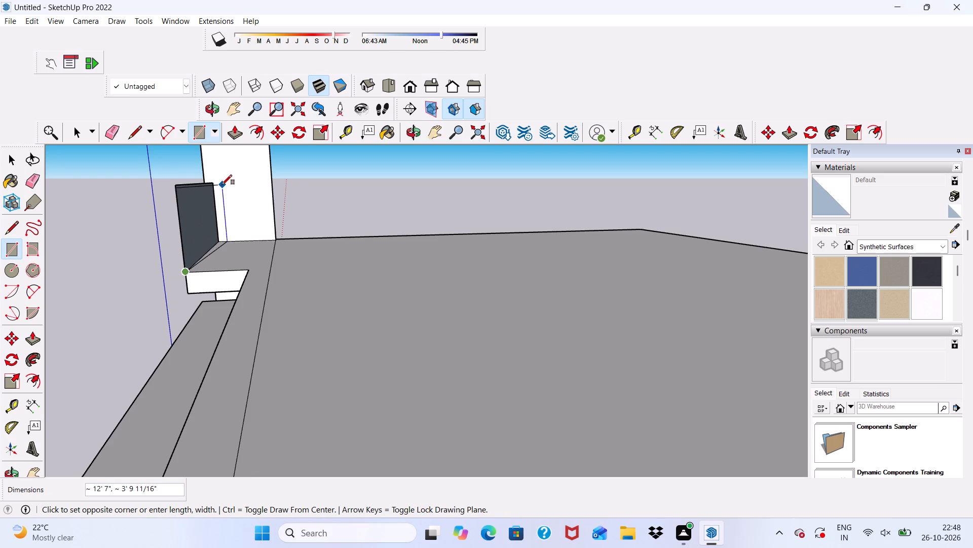
middle_drag(240, 253, 223, 246)
scroll(237, 174, down, 2)
middle_drag(245, 224, 258, 250)
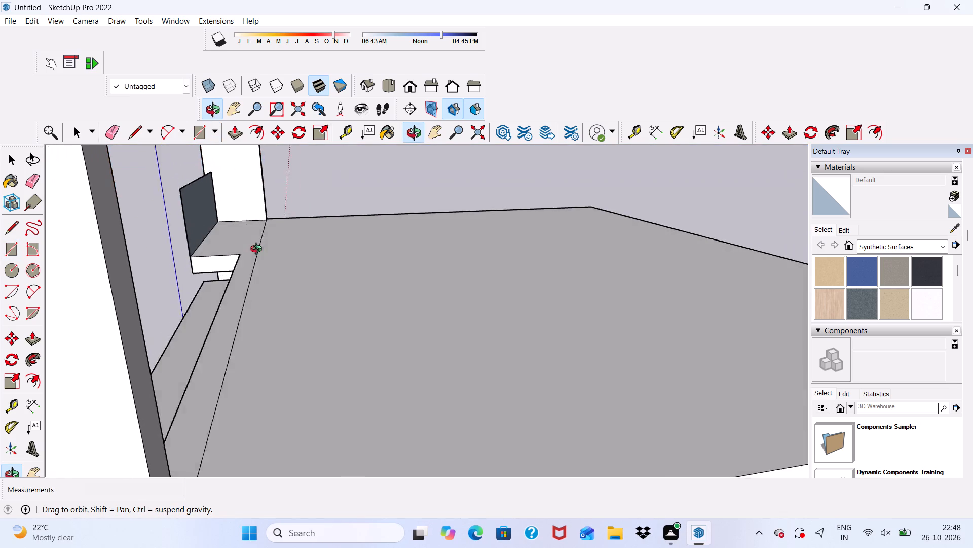
middle_drag(258, 250, 317, 237)
scroll(317, 237, down, 1)
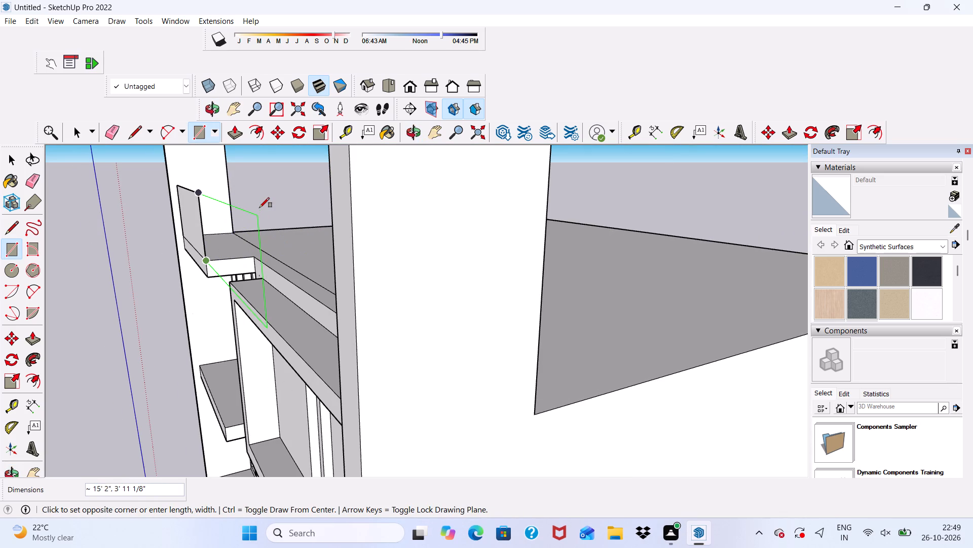
middle_drag(259, 205, 285, 203)
scroll(286, 204, up, 4)
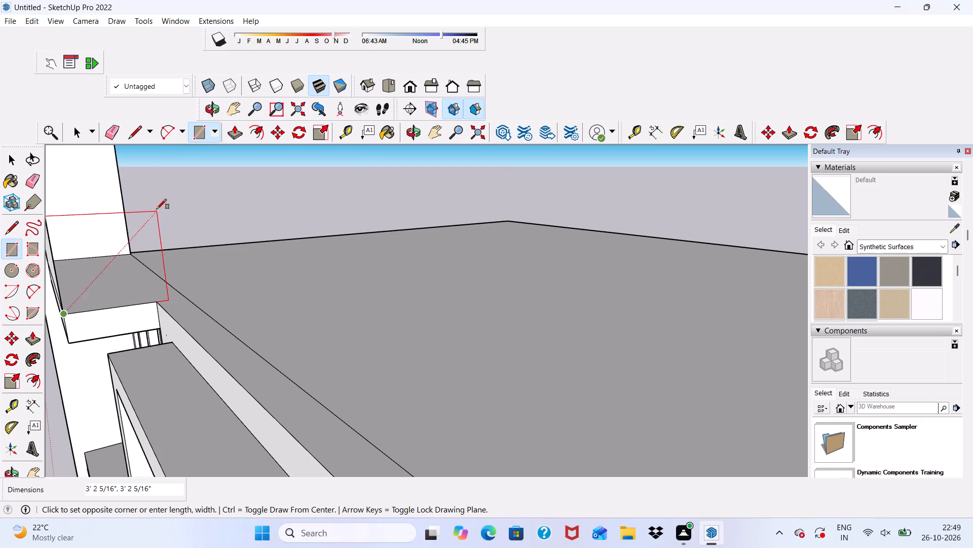
scroll(145, 210, down, 3)
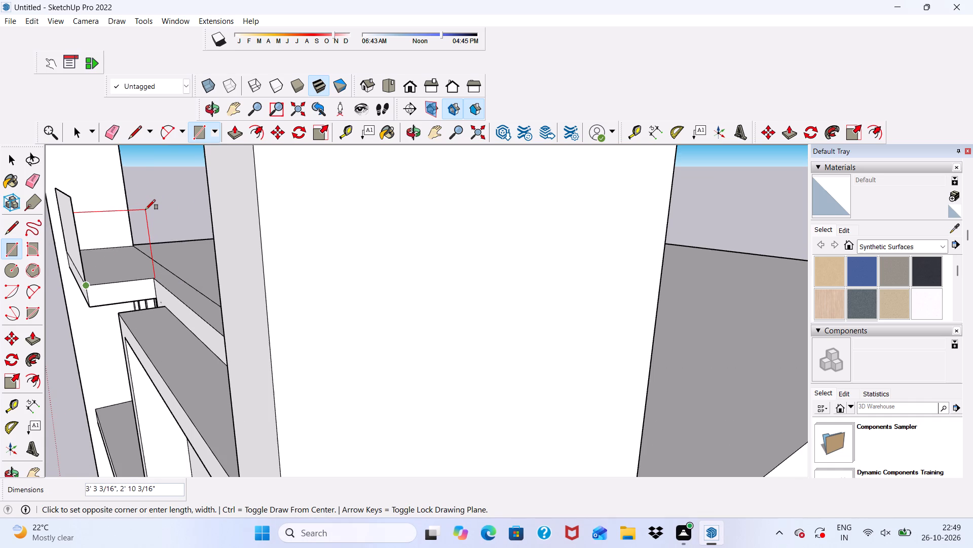
click(145, 208)
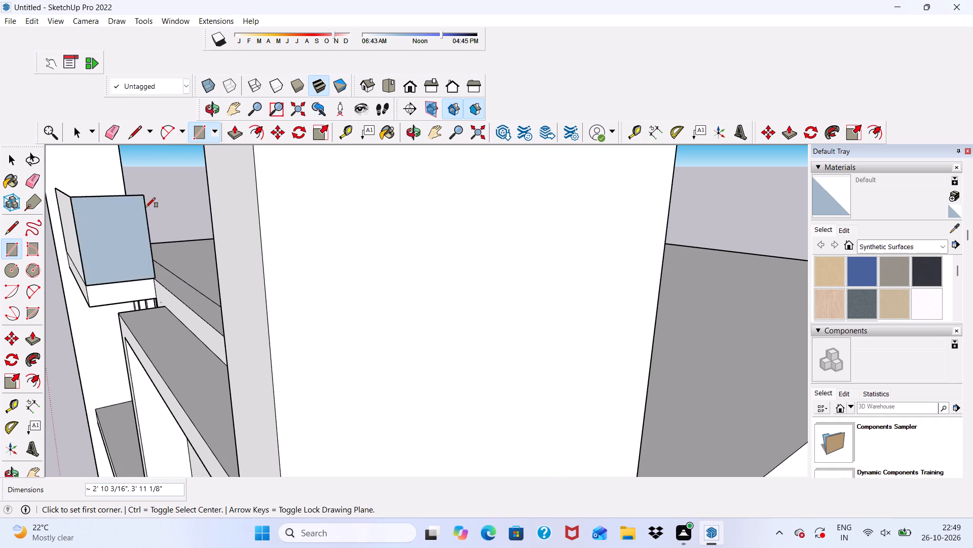
scroll(145, 208, down, 3)
middle_drag(148, 236, 252, 237)
key(space)
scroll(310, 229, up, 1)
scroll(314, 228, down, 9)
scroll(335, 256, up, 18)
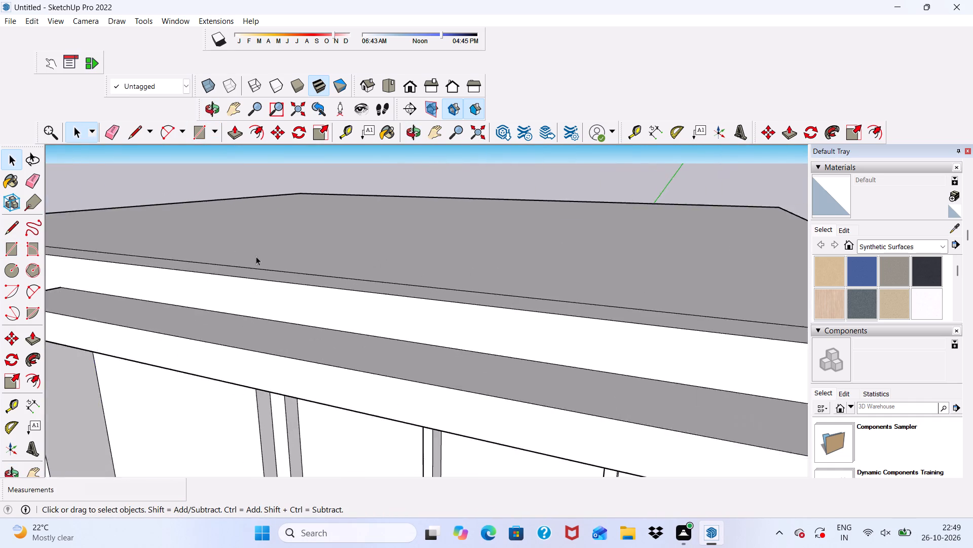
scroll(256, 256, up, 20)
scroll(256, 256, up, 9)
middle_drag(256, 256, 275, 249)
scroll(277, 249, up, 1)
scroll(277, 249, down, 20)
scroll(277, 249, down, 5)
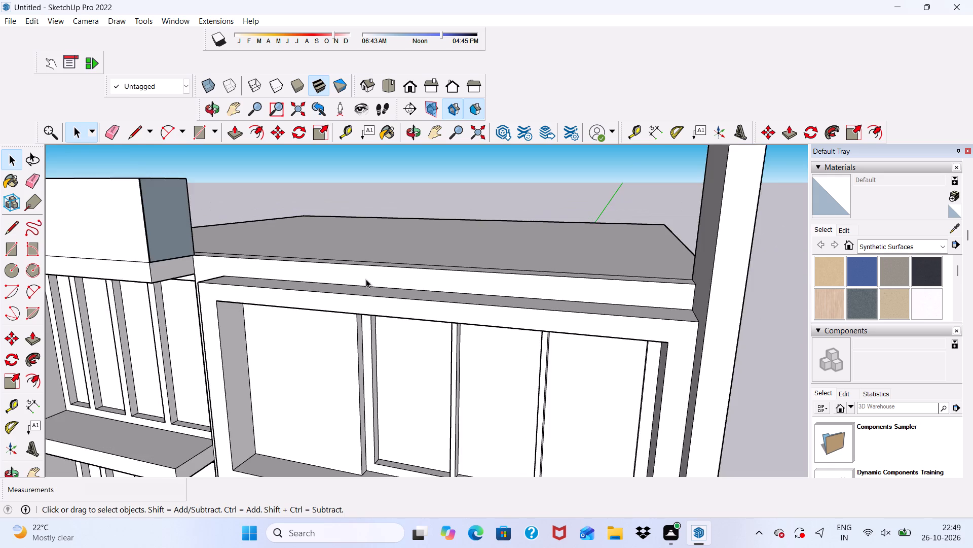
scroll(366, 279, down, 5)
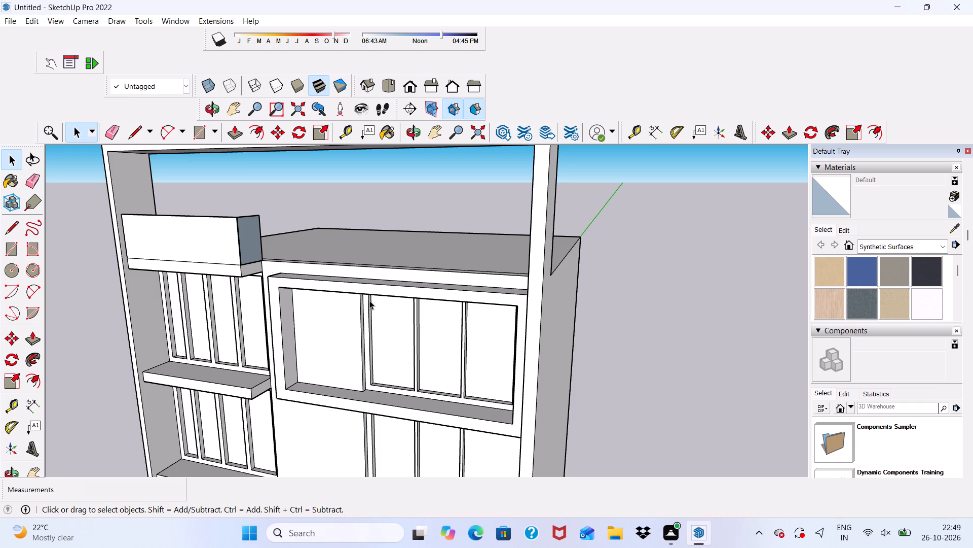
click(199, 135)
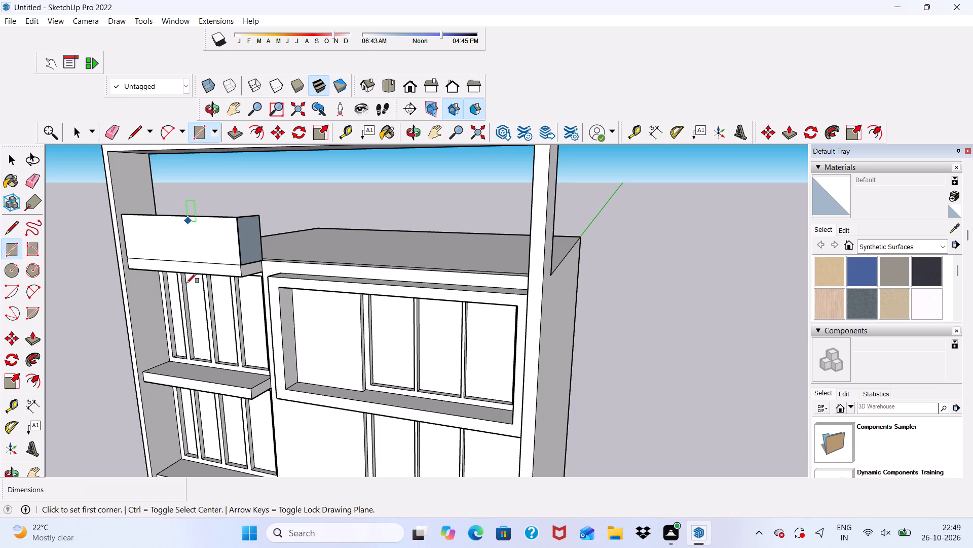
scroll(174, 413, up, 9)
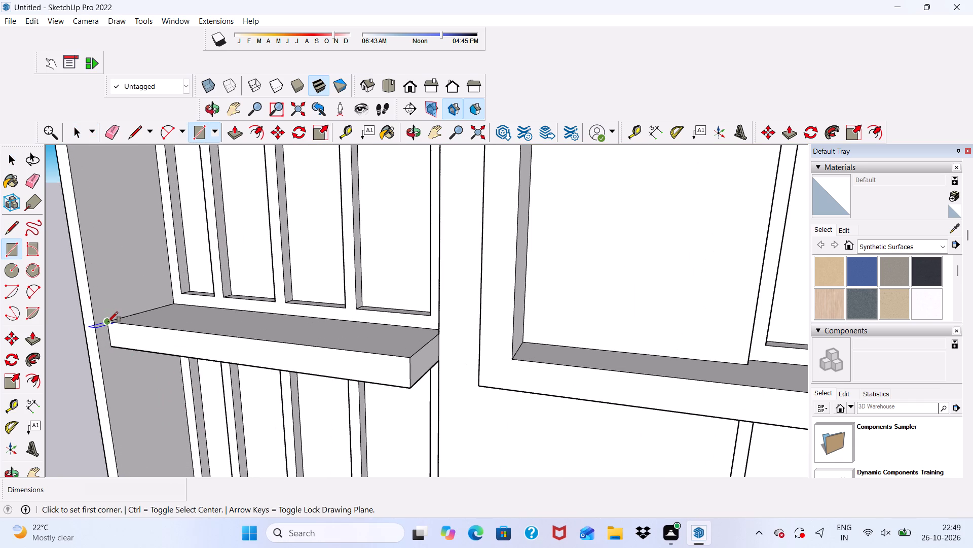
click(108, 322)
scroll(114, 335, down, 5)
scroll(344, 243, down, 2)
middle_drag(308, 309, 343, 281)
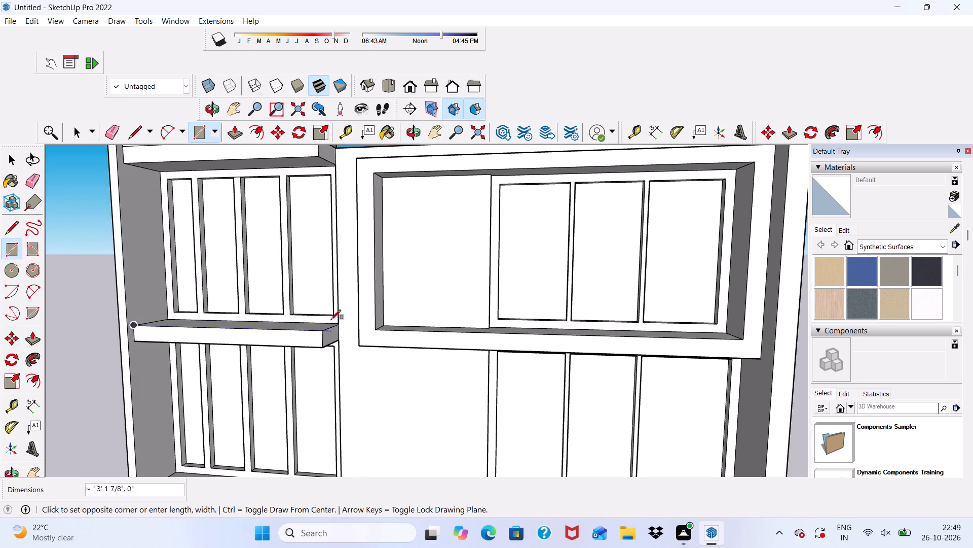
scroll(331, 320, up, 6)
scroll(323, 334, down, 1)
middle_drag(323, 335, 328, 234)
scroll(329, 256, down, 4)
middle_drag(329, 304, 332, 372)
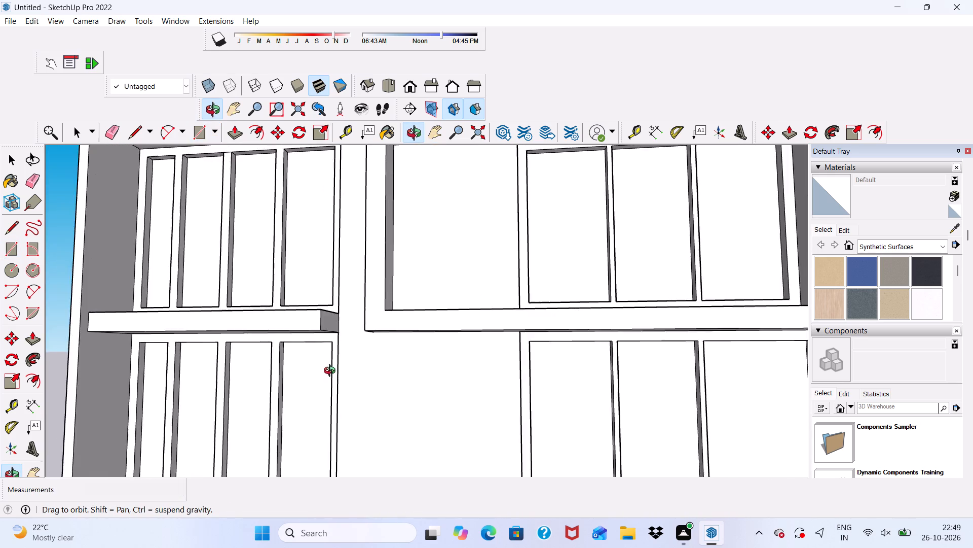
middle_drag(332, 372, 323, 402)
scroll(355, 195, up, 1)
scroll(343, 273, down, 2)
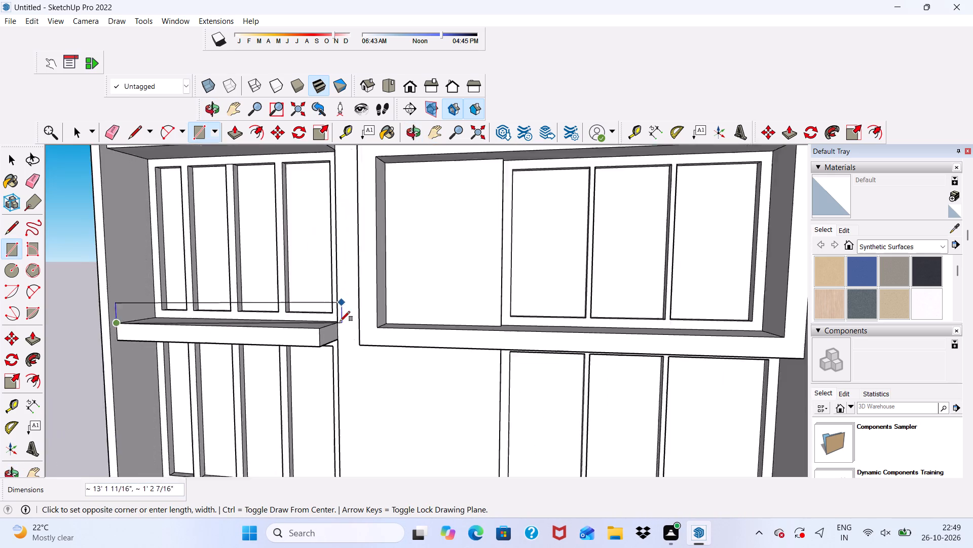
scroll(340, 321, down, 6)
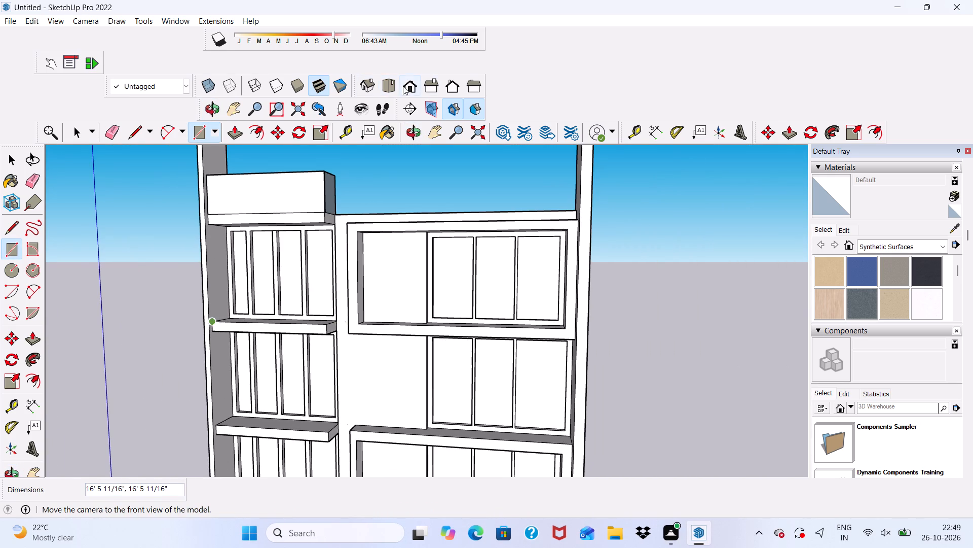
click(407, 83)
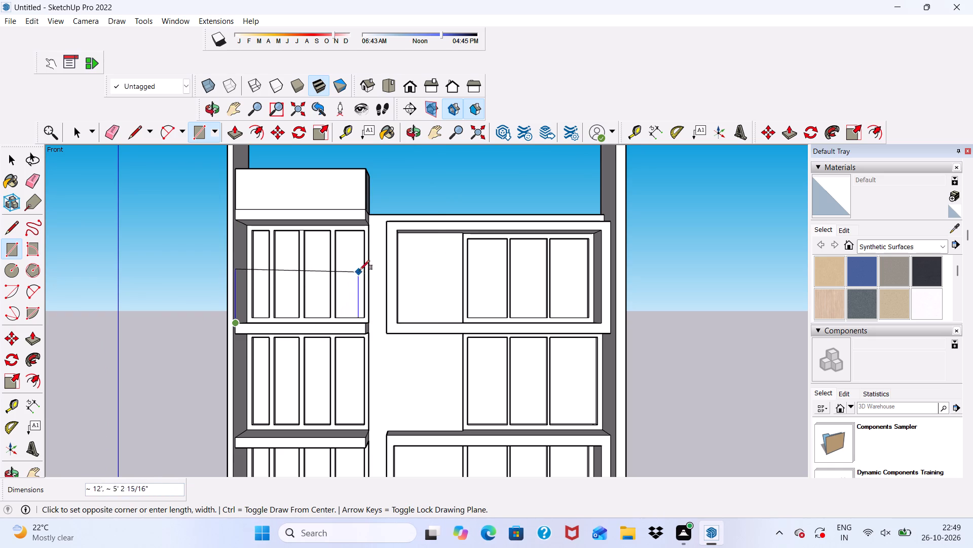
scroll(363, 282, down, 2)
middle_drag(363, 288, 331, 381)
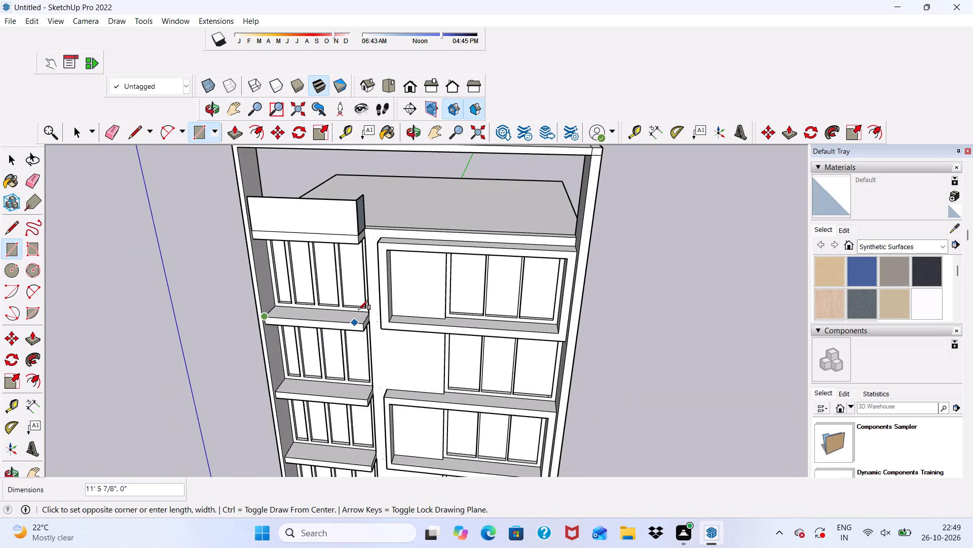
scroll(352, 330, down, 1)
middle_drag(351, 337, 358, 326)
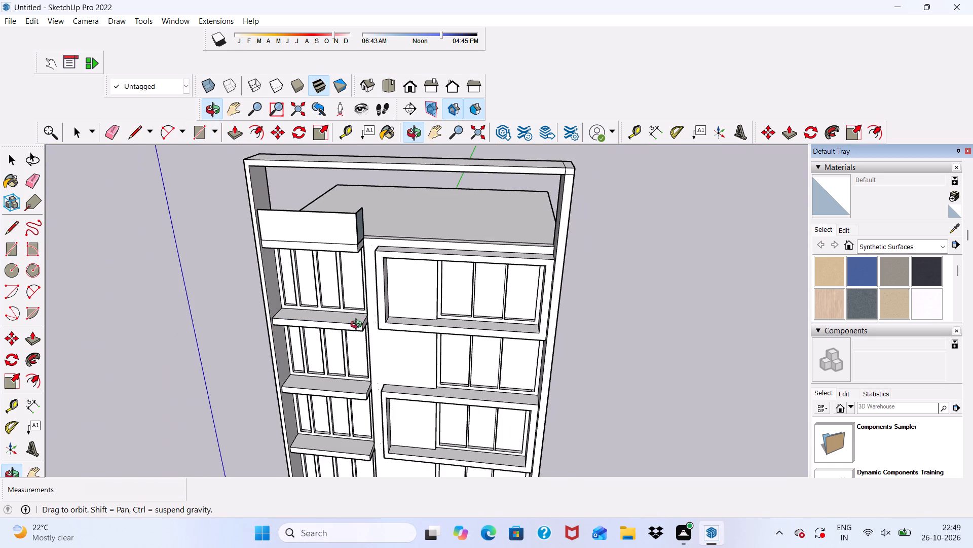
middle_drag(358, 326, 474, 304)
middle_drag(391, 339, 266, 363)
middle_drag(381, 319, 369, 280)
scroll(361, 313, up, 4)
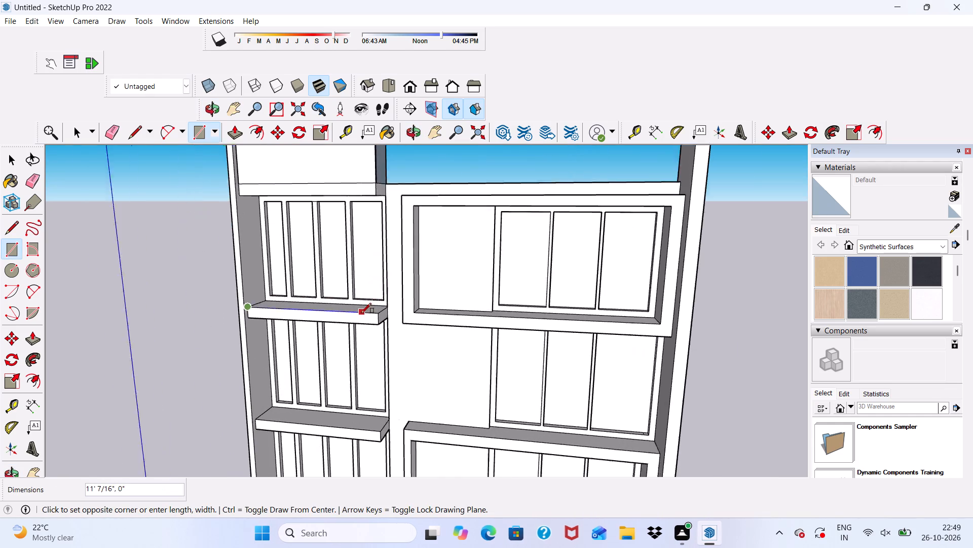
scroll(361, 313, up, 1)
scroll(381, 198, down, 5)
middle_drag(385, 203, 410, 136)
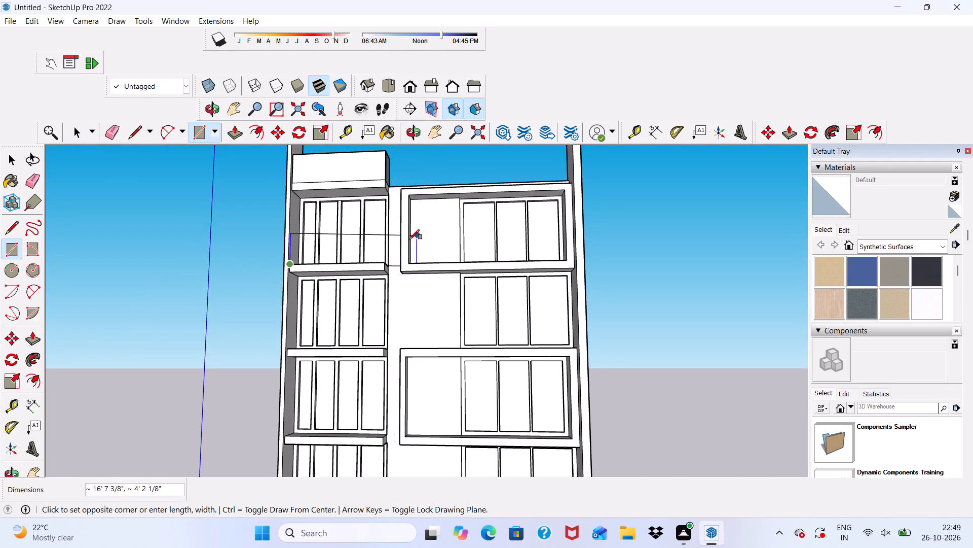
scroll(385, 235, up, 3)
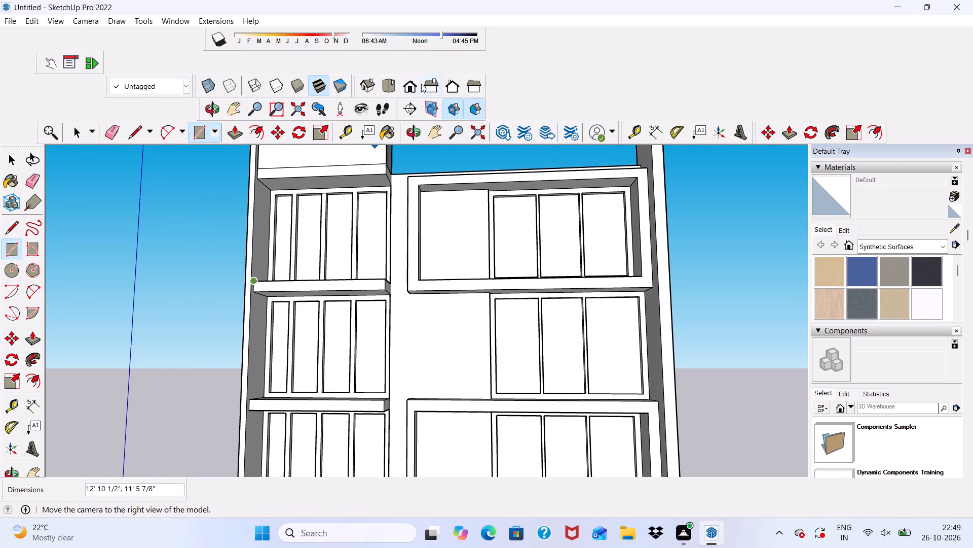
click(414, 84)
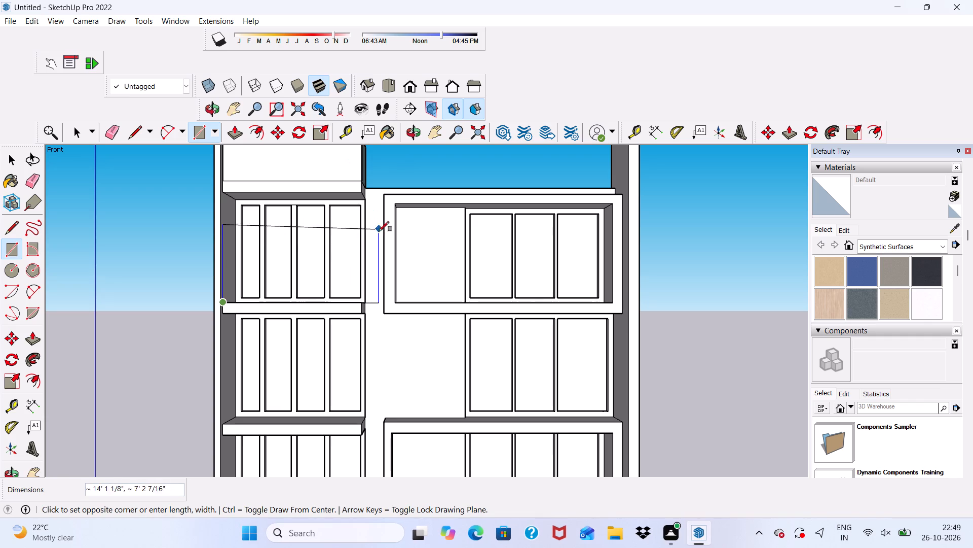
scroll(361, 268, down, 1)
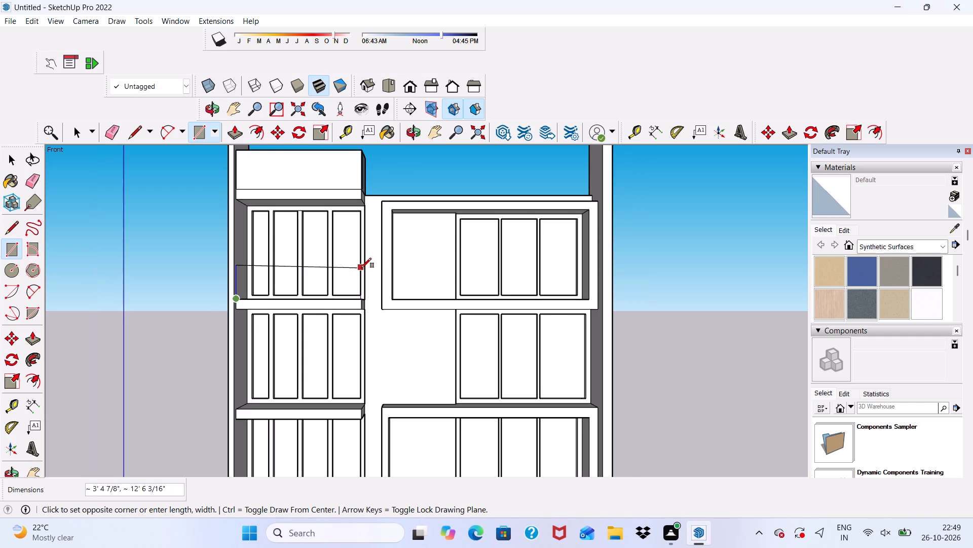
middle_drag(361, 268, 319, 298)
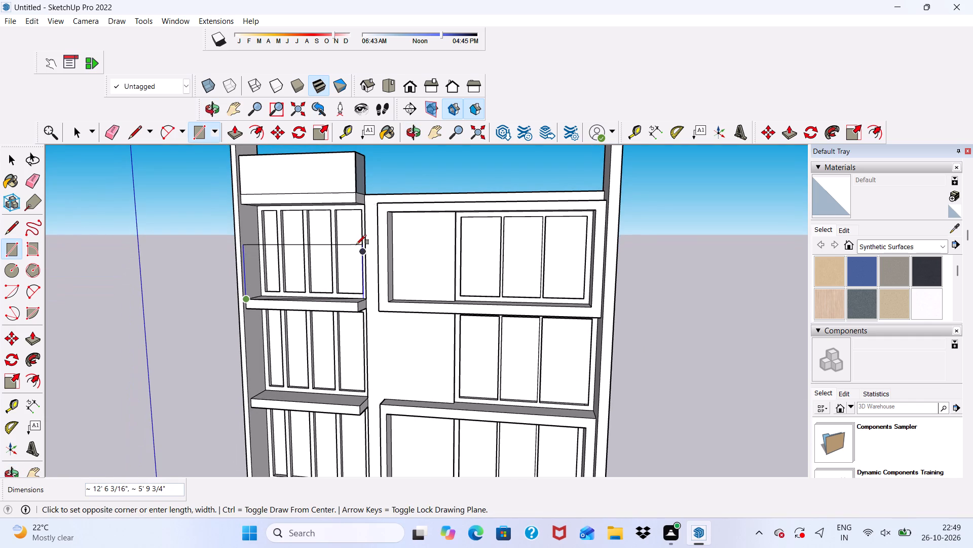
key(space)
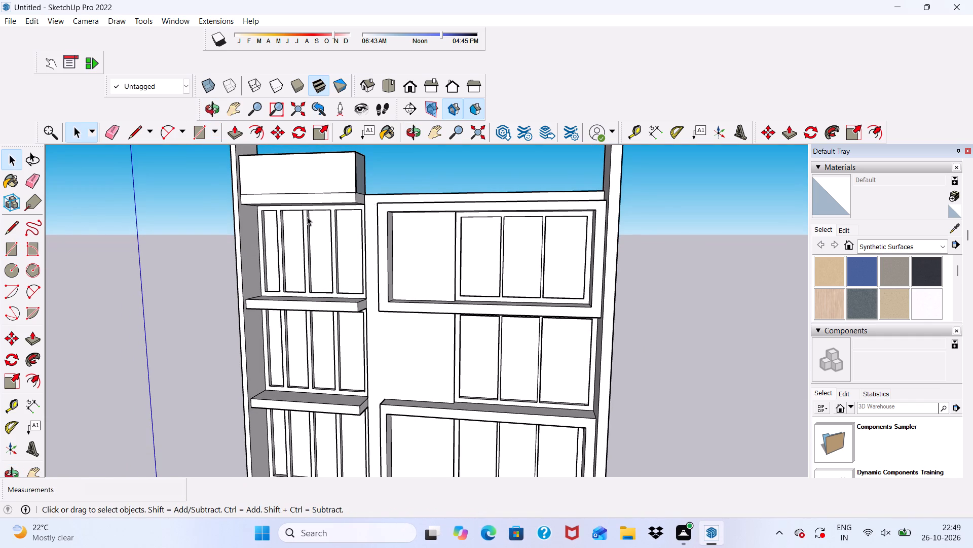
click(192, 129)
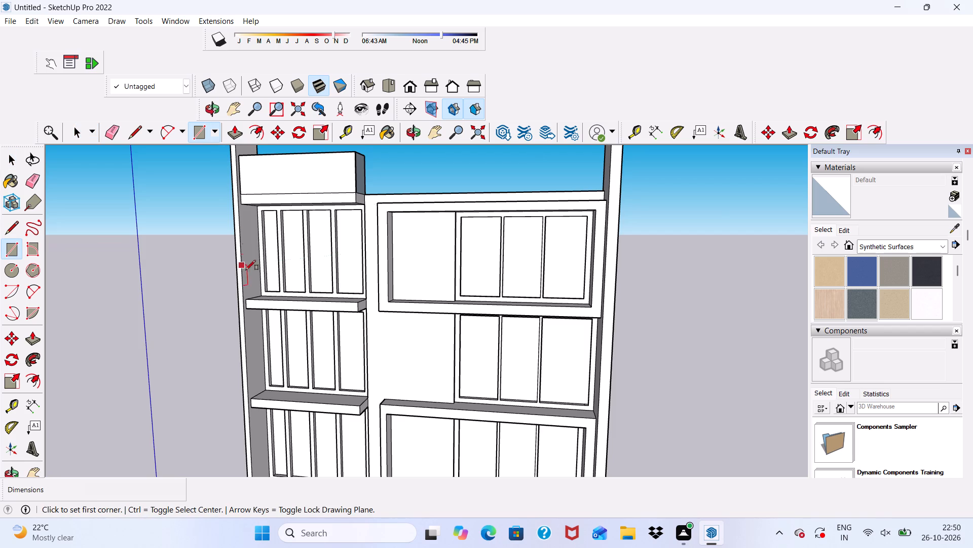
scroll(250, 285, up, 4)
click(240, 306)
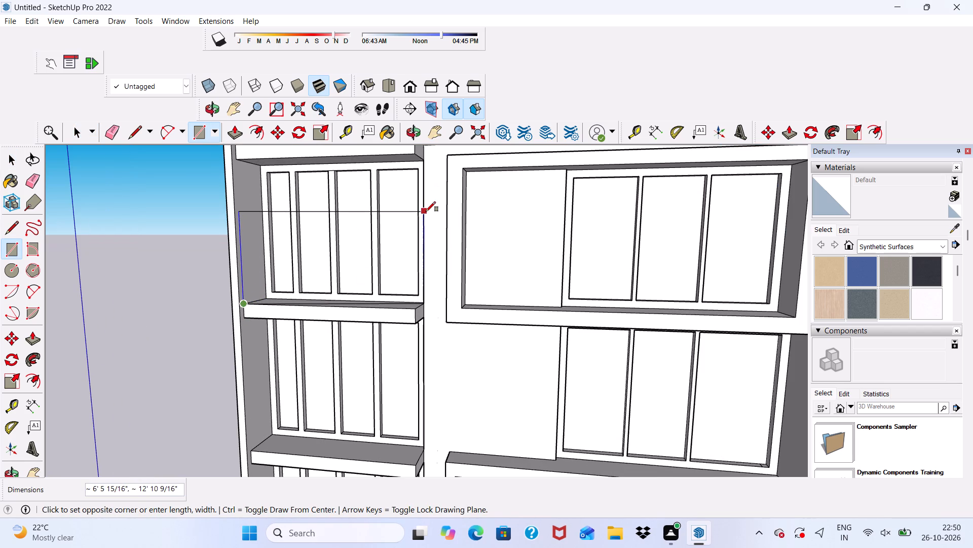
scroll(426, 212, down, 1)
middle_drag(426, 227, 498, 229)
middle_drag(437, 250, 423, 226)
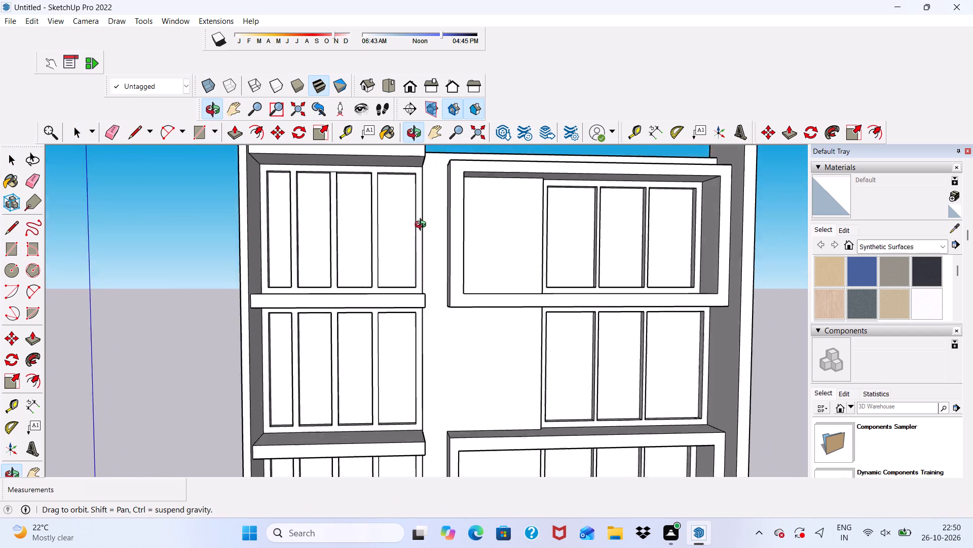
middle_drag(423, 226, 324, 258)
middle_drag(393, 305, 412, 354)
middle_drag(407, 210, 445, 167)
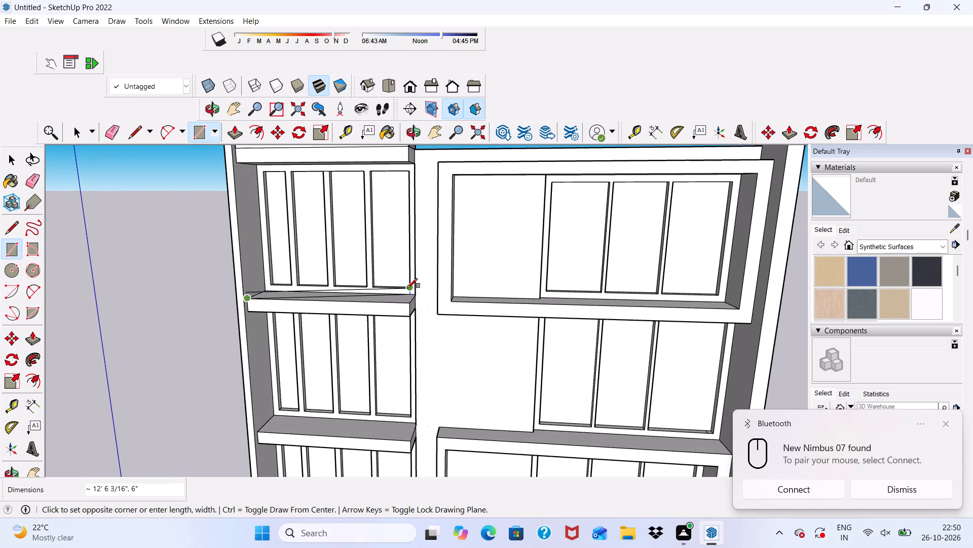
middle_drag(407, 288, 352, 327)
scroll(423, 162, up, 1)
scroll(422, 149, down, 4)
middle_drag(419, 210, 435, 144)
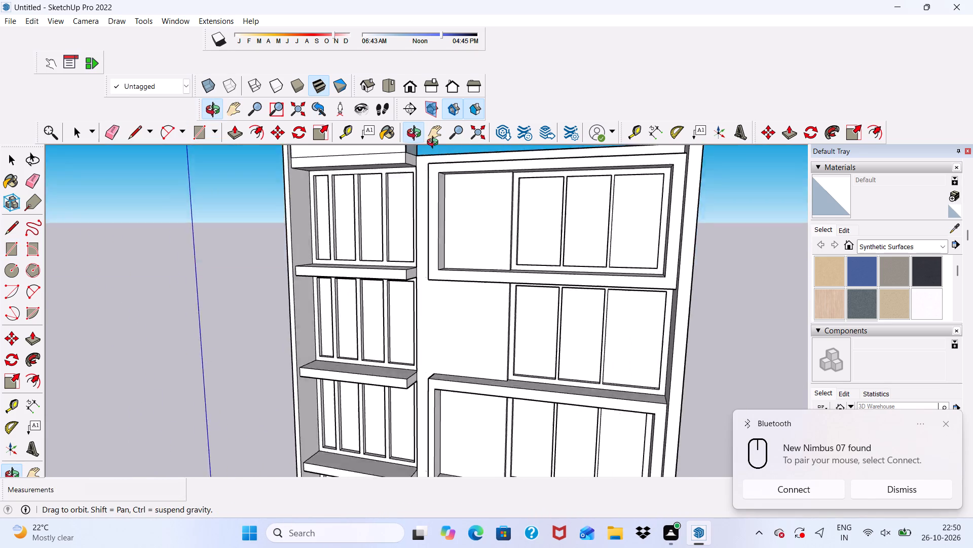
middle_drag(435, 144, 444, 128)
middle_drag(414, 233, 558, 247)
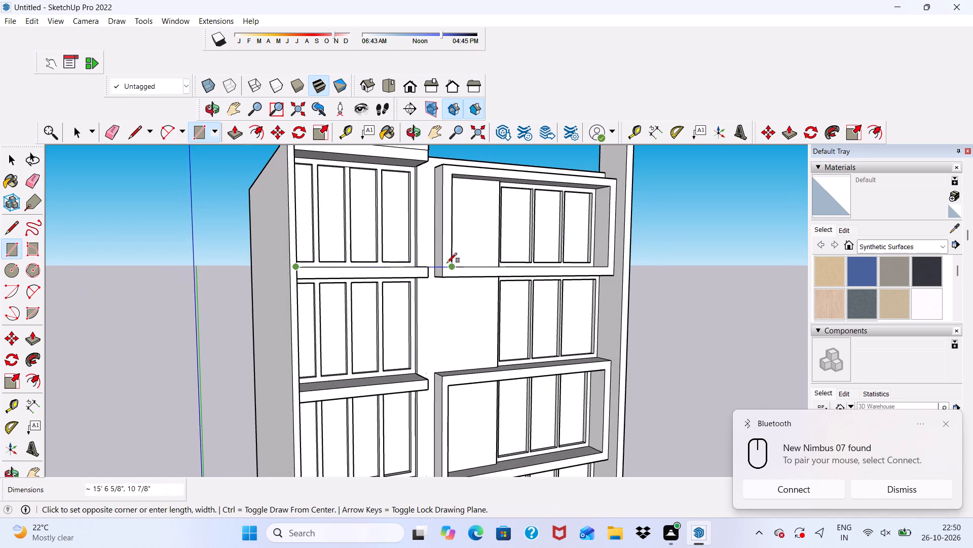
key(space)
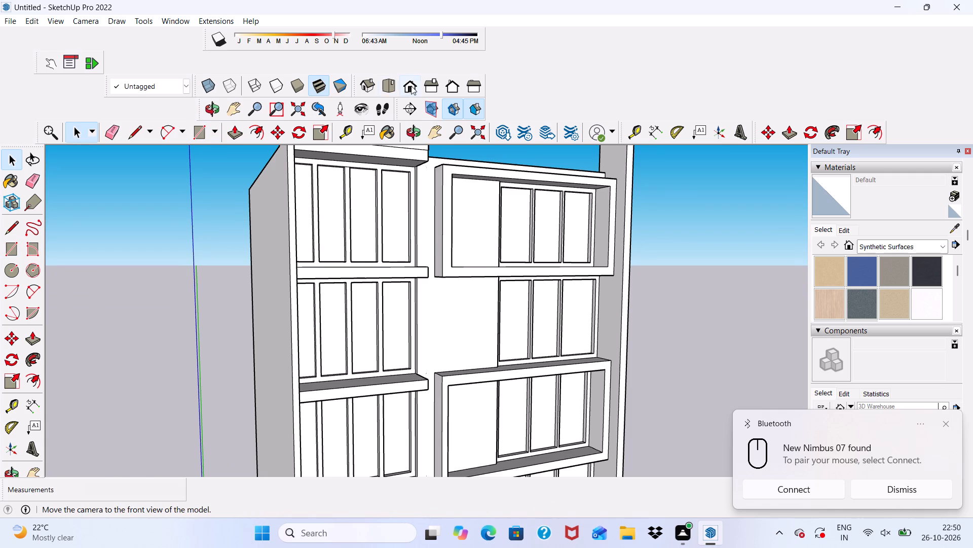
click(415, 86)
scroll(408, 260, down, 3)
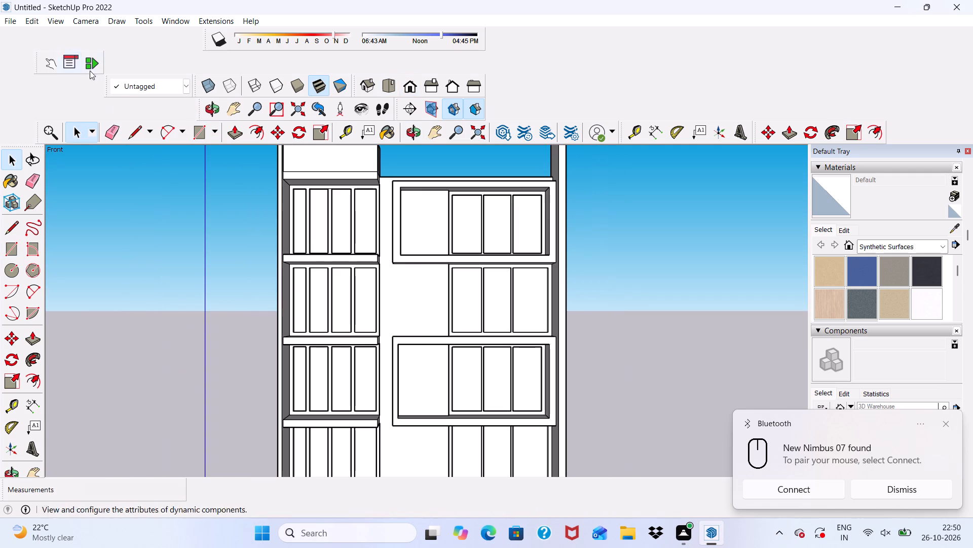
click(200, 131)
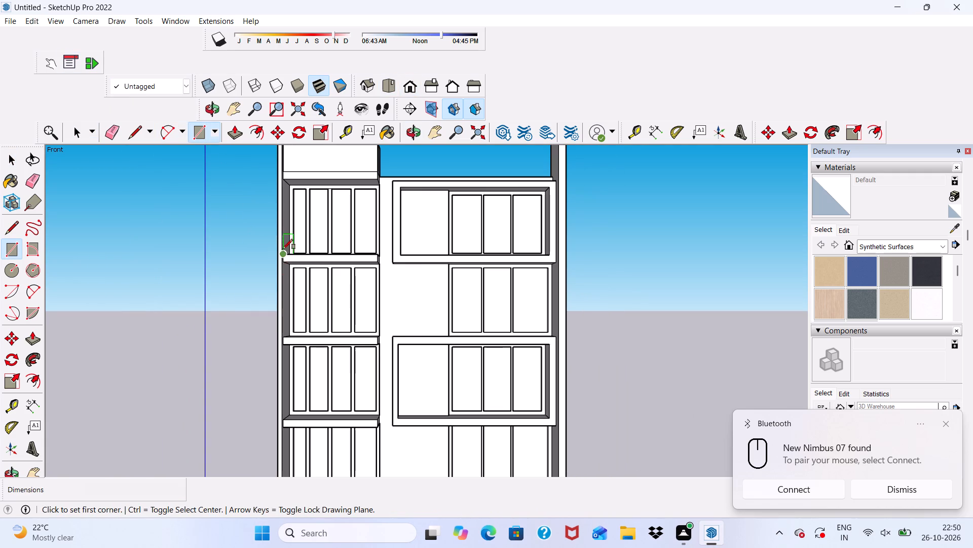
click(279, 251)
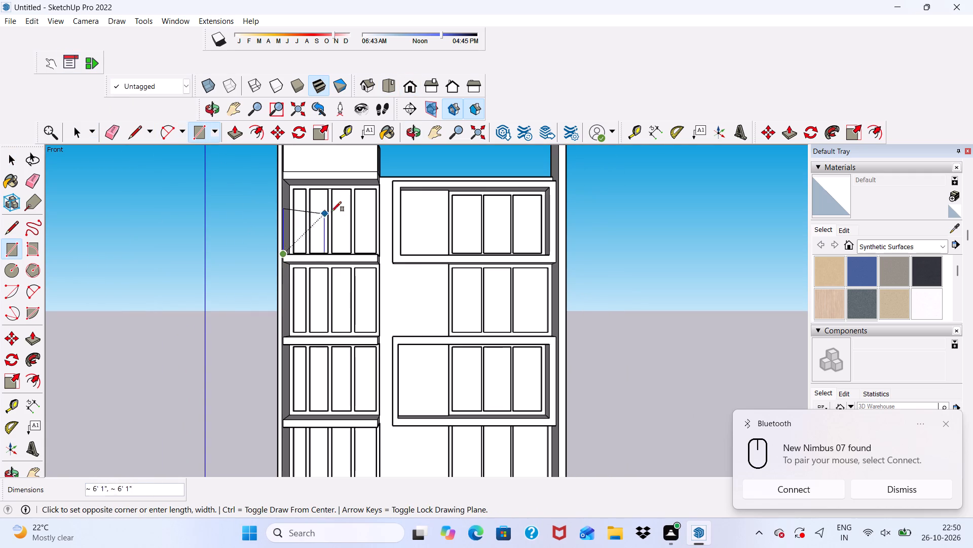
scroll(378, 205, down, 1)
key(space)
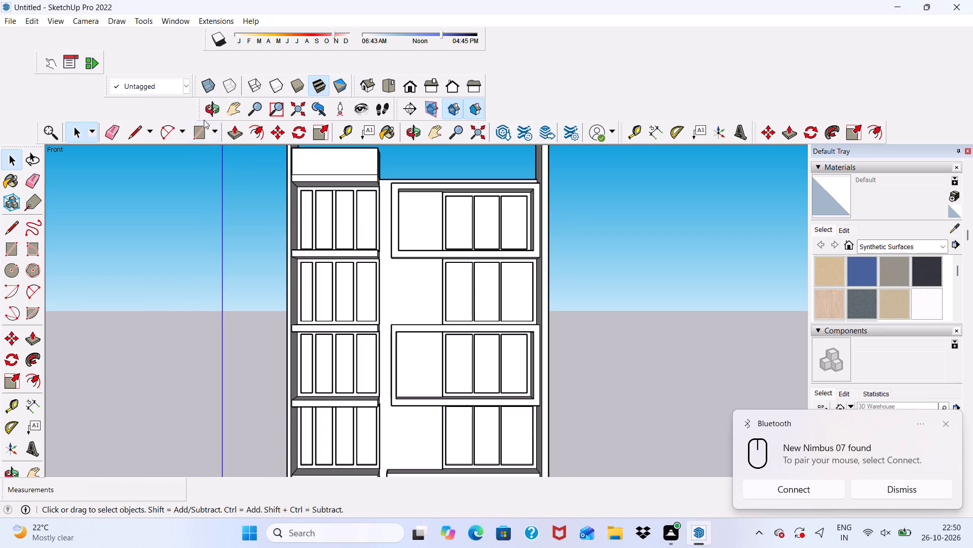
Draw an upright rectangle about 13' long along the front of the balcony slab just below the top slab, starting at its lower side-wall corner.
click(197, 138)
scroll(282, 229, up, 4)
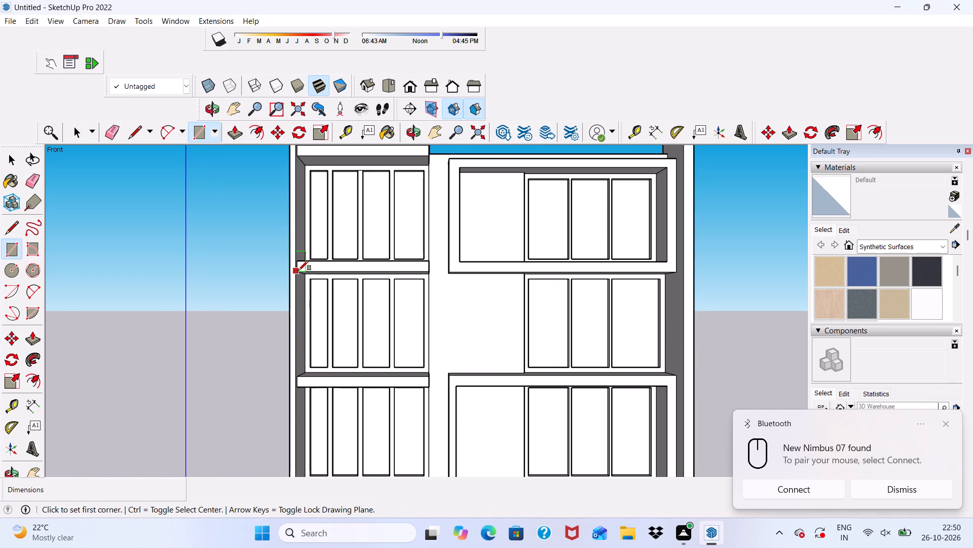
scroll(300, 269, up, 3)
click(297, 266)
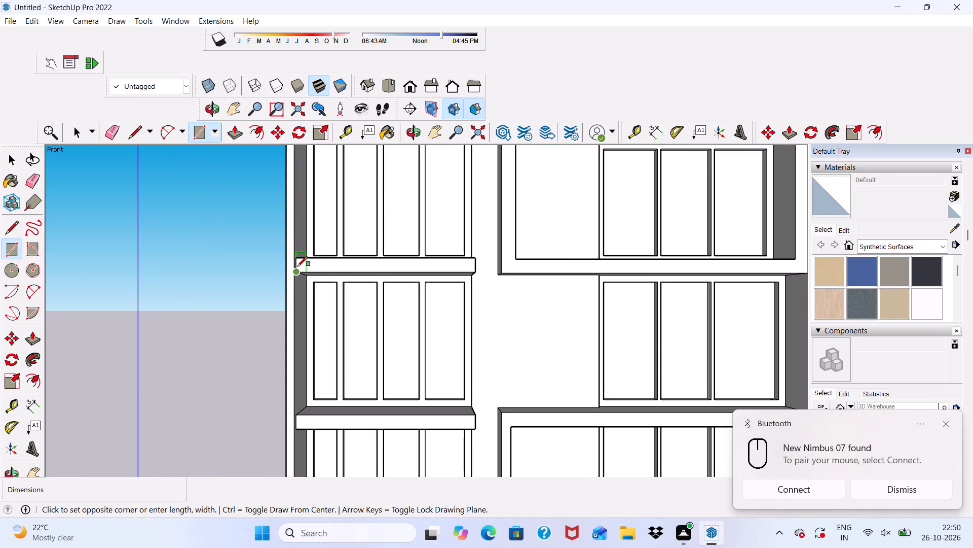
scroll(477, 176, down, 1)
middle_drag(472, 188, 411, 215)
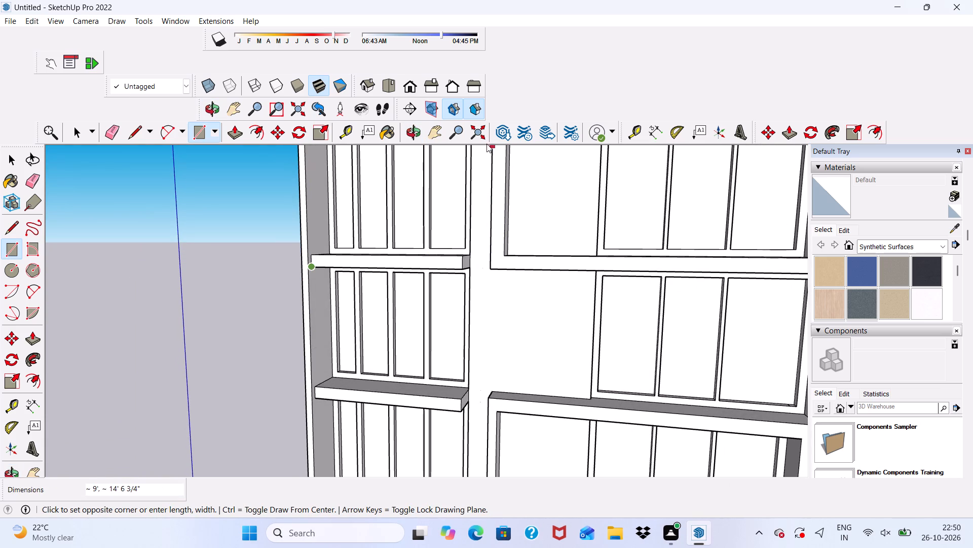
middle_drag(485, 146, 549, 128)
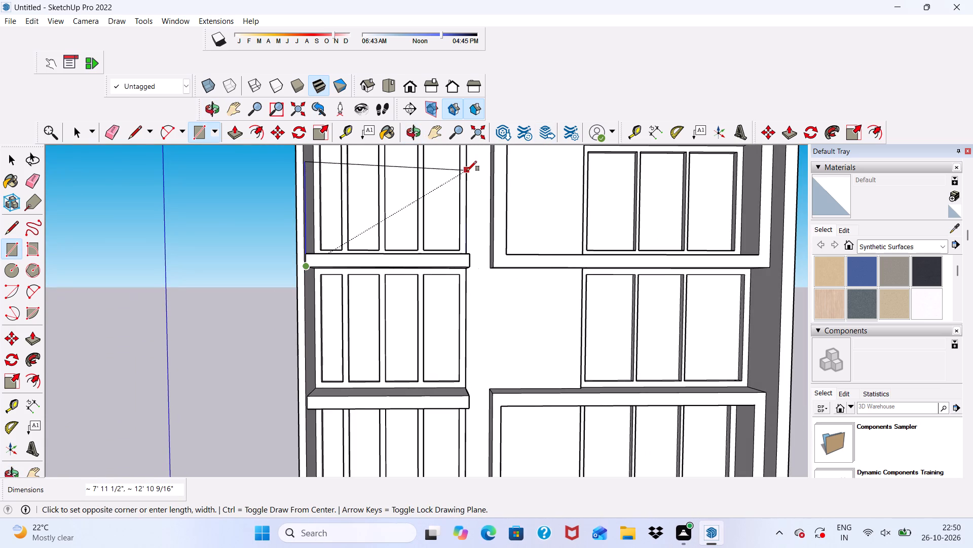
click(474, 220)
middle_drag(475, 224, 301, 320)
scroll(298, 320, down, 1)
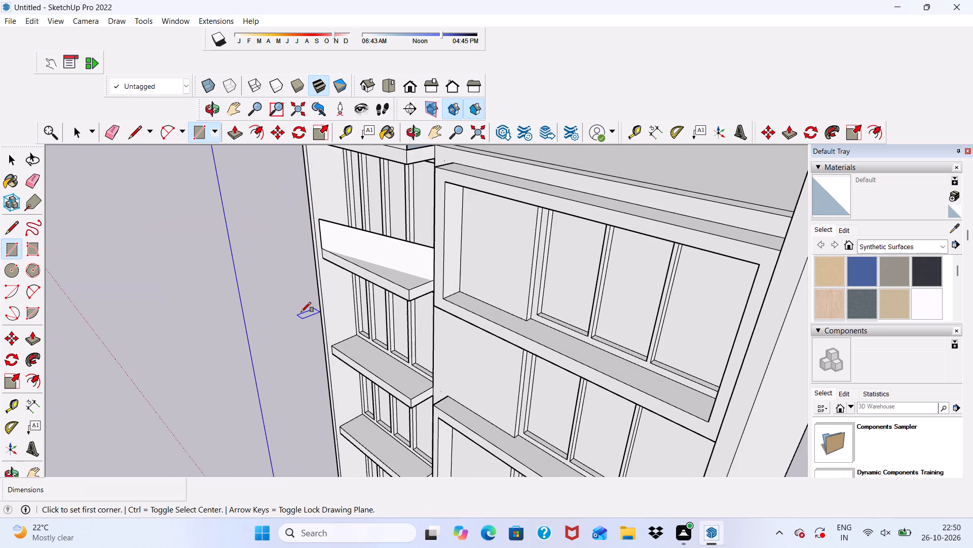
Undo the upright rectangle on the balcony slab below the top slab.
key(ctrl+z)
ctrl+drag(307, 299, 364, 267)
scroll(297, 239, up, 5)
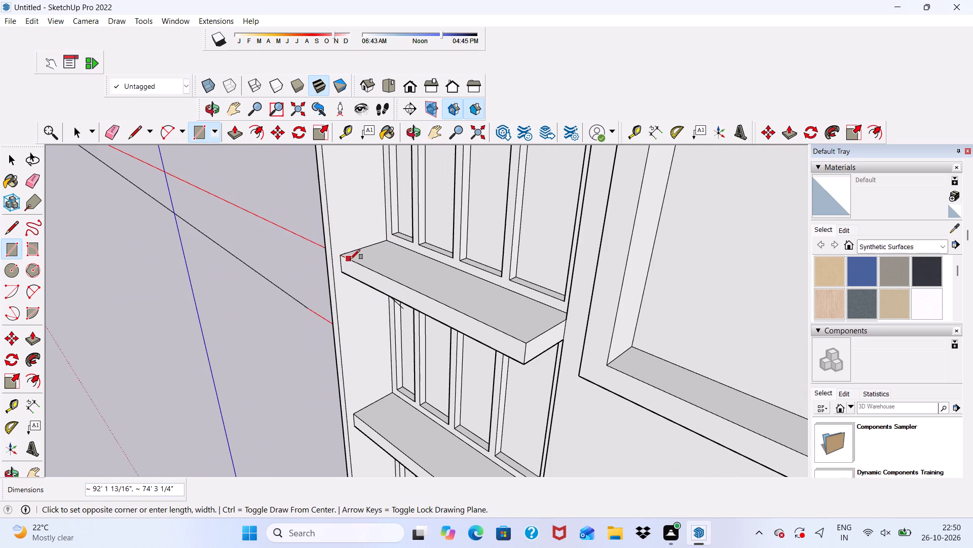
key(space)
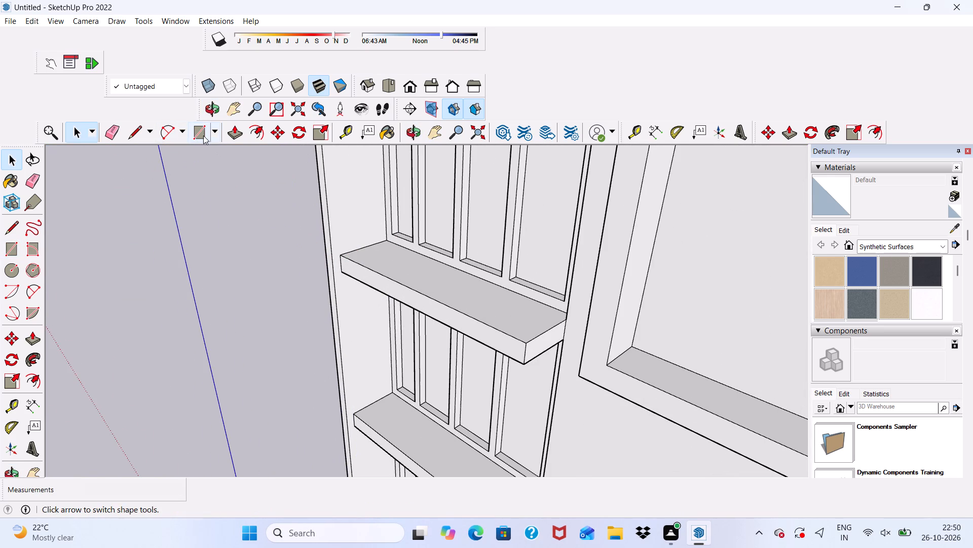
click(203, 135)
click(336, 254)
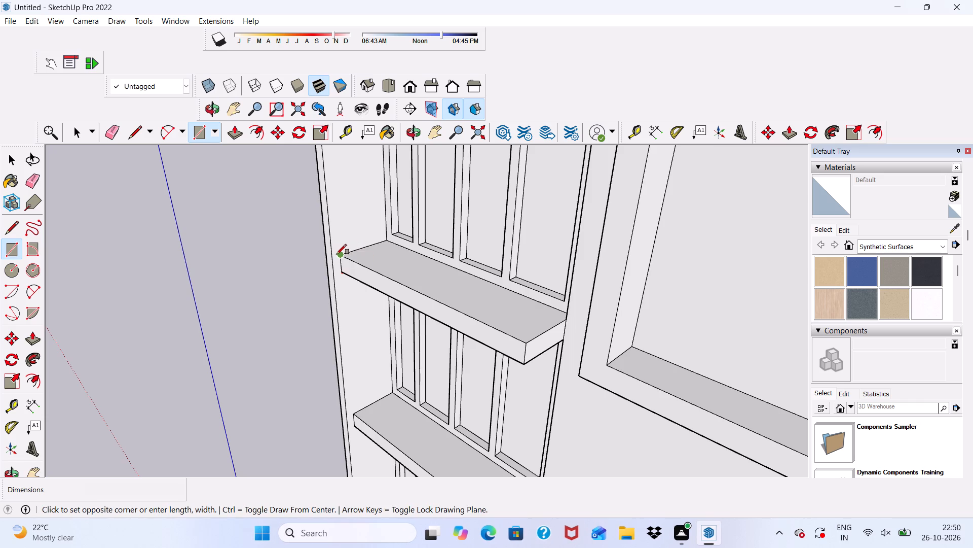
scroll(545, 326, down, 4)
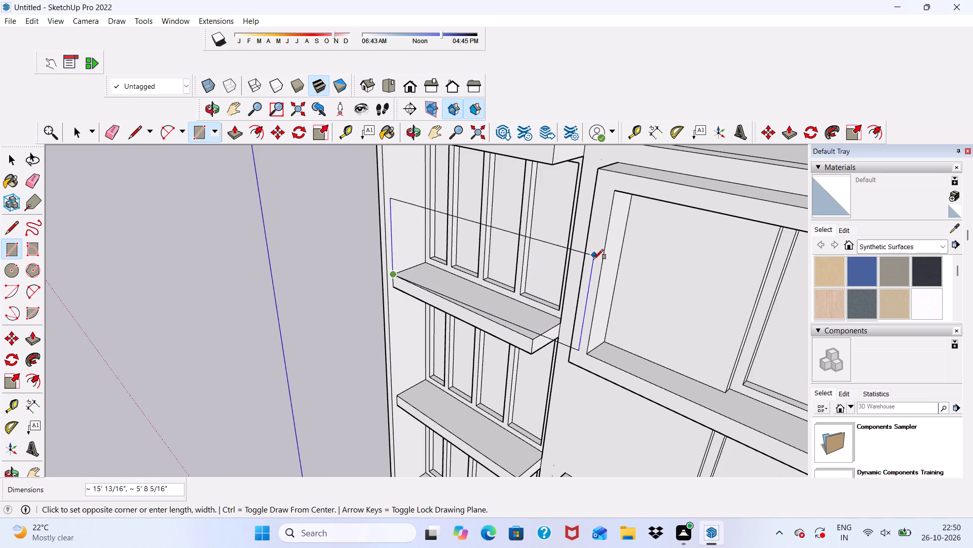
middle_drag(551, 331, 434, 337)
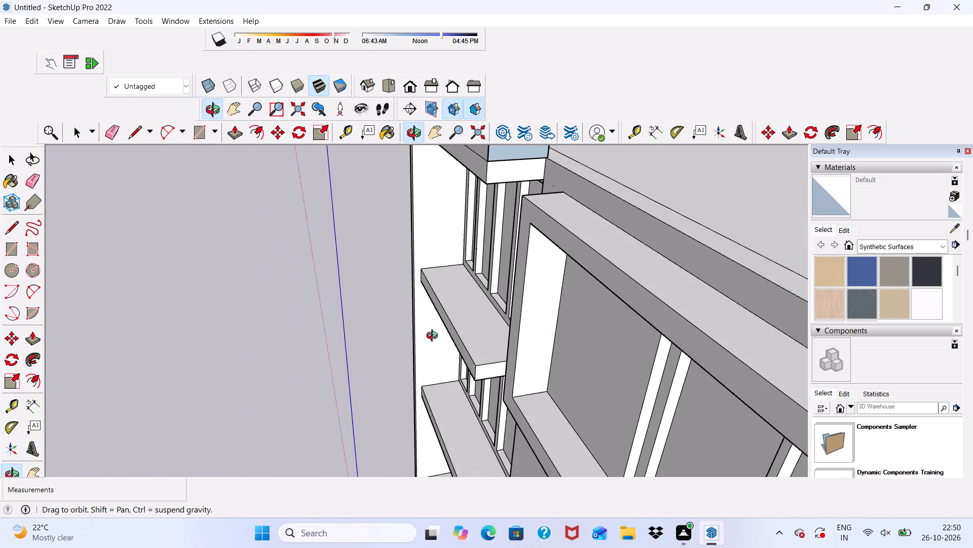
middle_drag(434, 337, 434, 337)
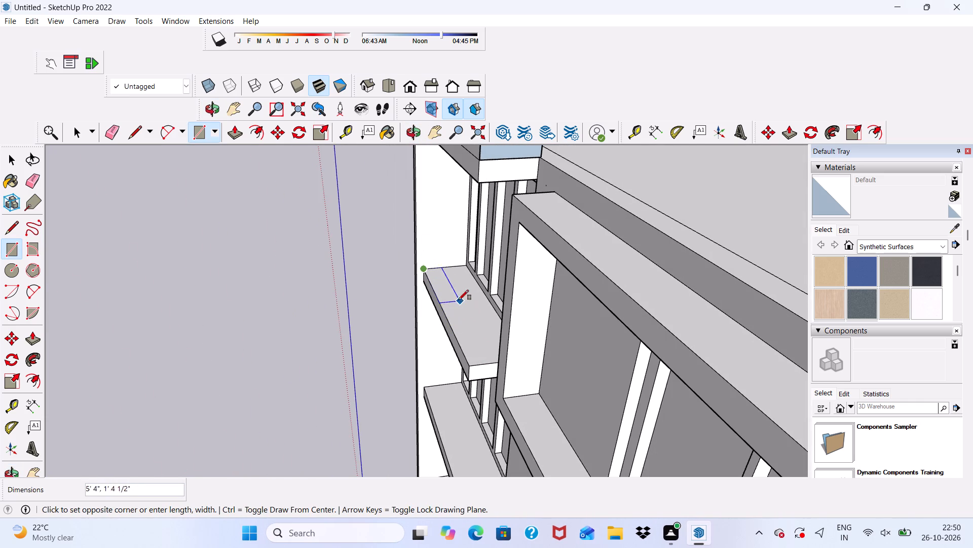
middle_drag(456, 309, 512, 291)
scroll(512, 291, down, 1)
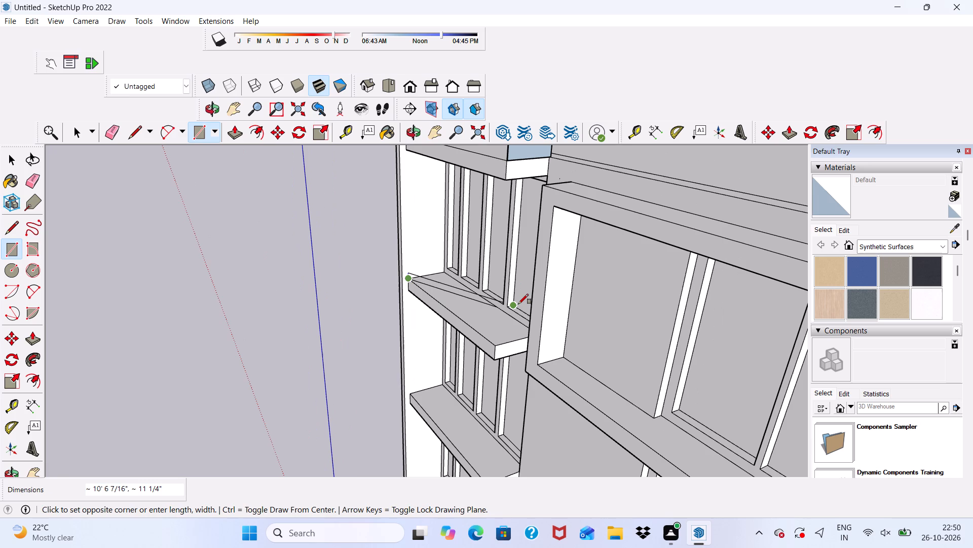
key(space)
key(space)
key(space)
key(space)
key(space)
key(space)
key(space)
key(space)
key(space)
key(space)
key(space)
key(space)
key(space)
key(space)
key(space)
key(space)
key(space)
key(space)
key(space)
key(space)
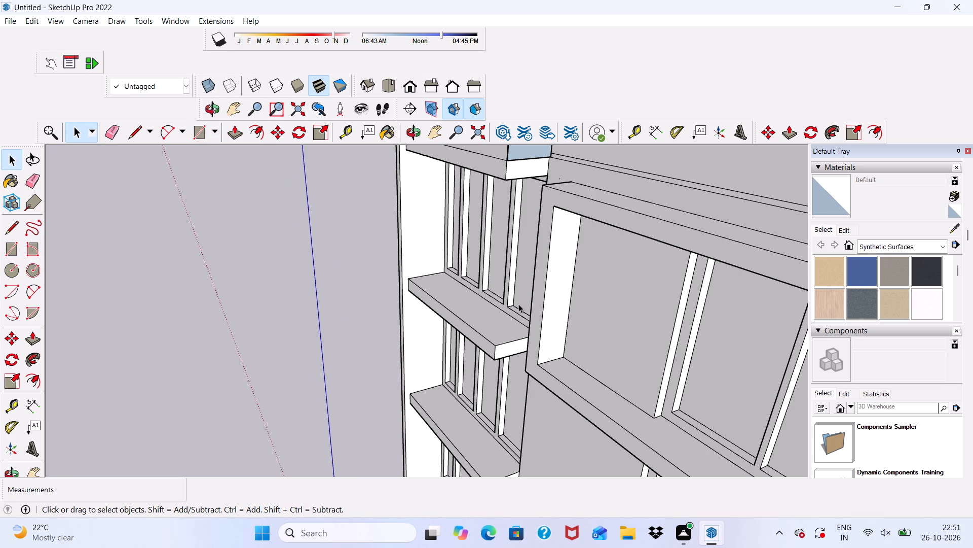
Draw an upright rectangle about 3' 3" by 4' 6" along the short free side edge of the balcony slab below the top slab, from its front corner.
scroll(440, 306, down, 4)
middle_drag(447, 333, 560, 279)
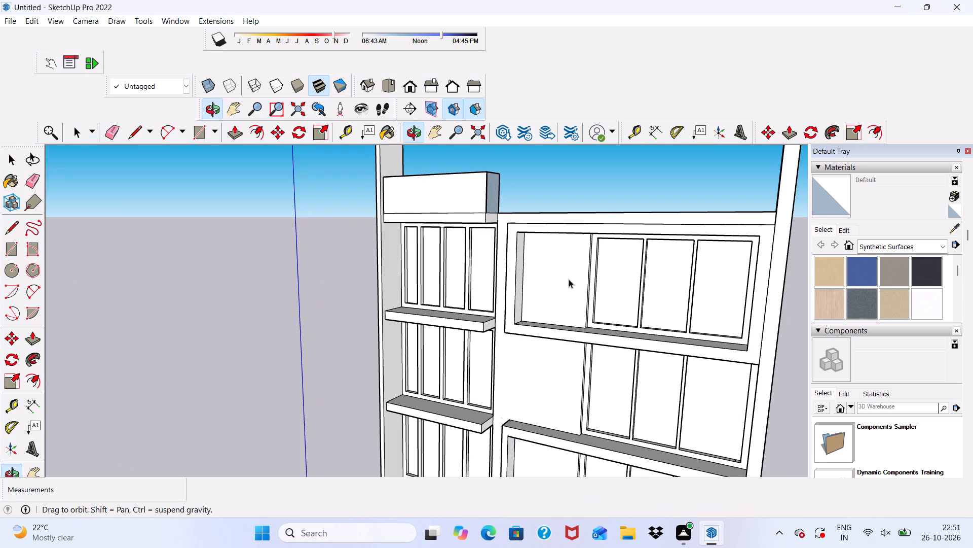
click(205, 132)
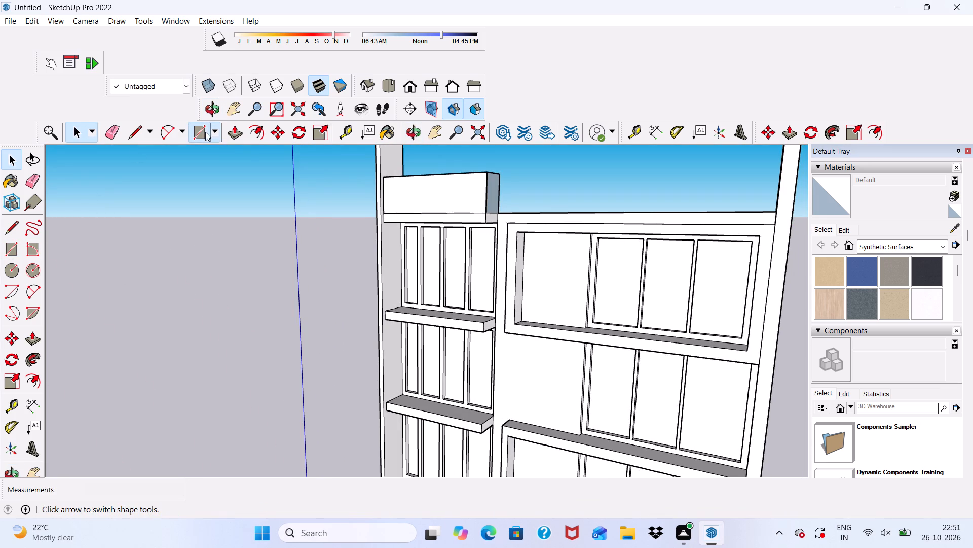
scroll(493, 318, up, 10)
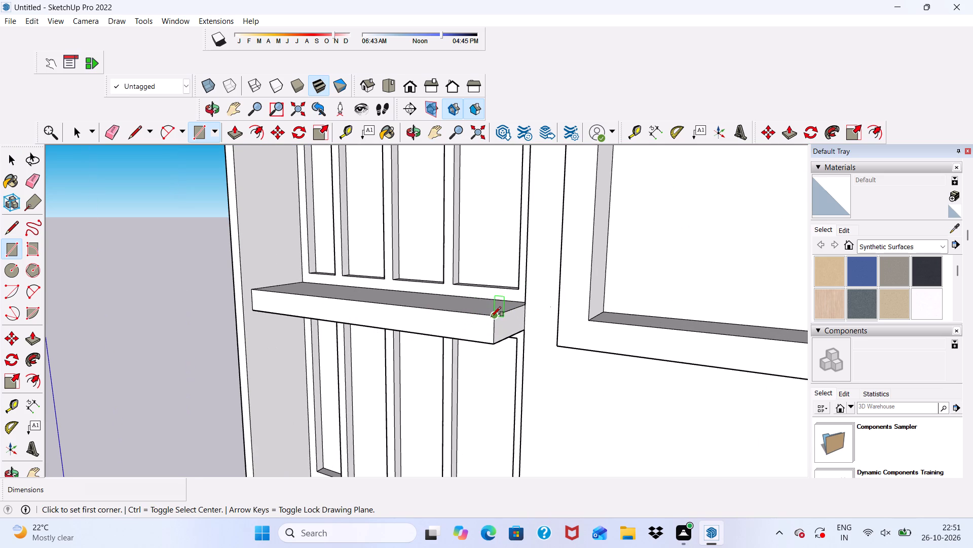
click(491, 317)
scroll(399, 256, down, 3)
middle_drag(474, 204, 484, 212)
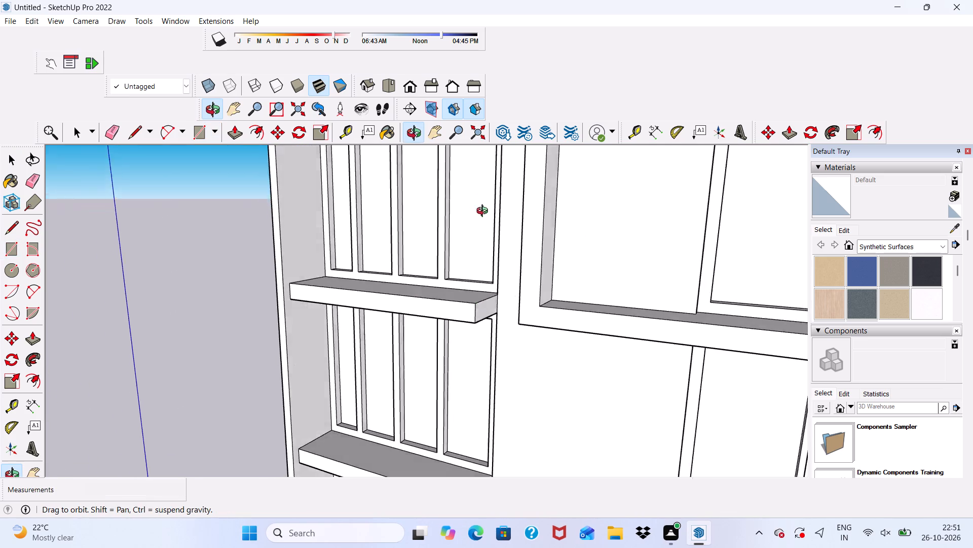
middle_drag(484, 212, 614, 225)
scroll(553, 218, up, 5)
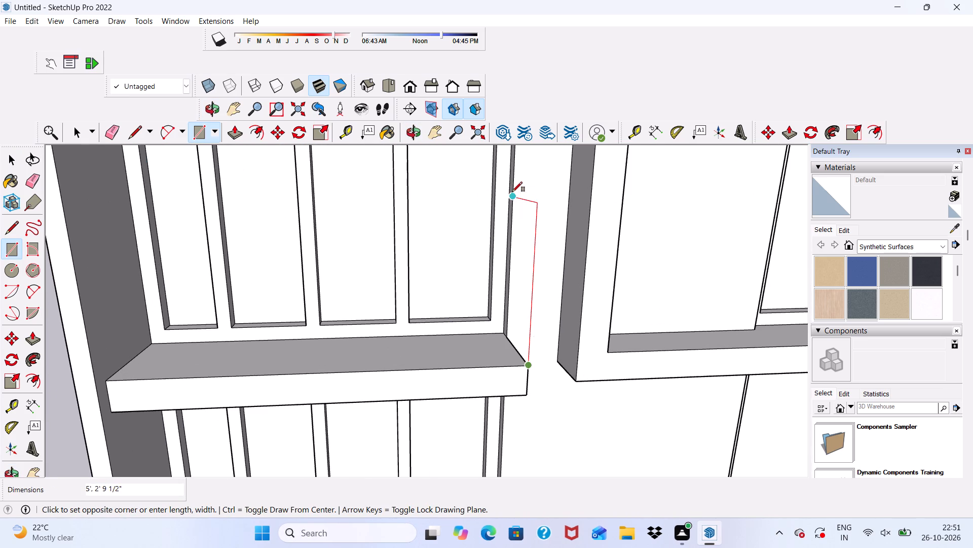
middle_drag(512, 192, 494, 238)
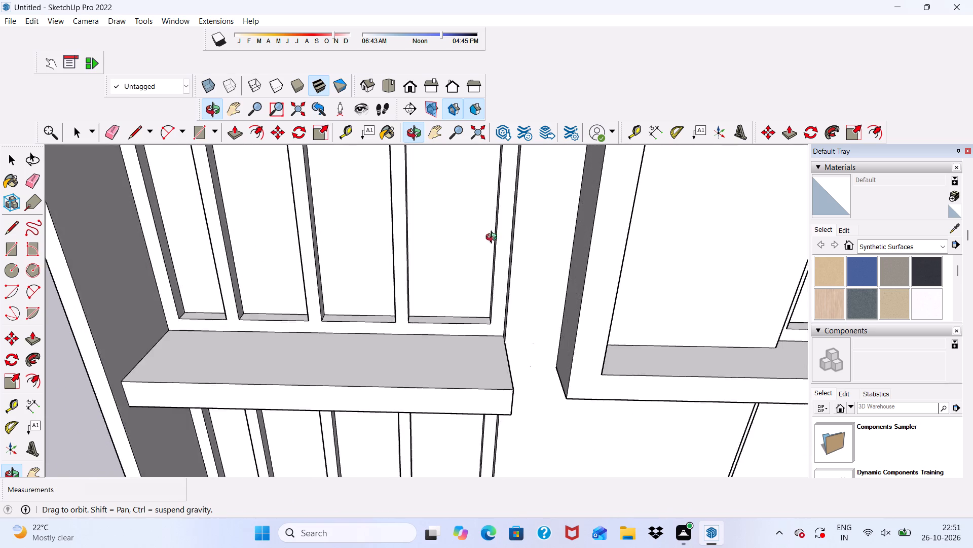
middle_drag(494, 238, 574, 245)
scroll(514, 258, up, 5)
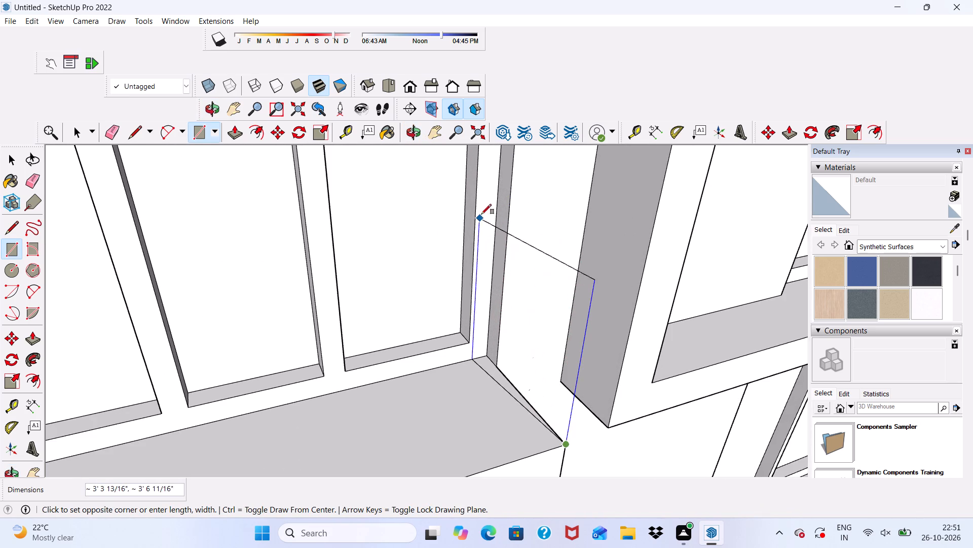
click(496, 172)
Draw an upright rectangle about 12' 7" long along the front of the balcony slab below the top slab, reaching its side panel's top front corner.
scroll(481, 177, down, 5)
middle_drag(500, 273, 352, 248)
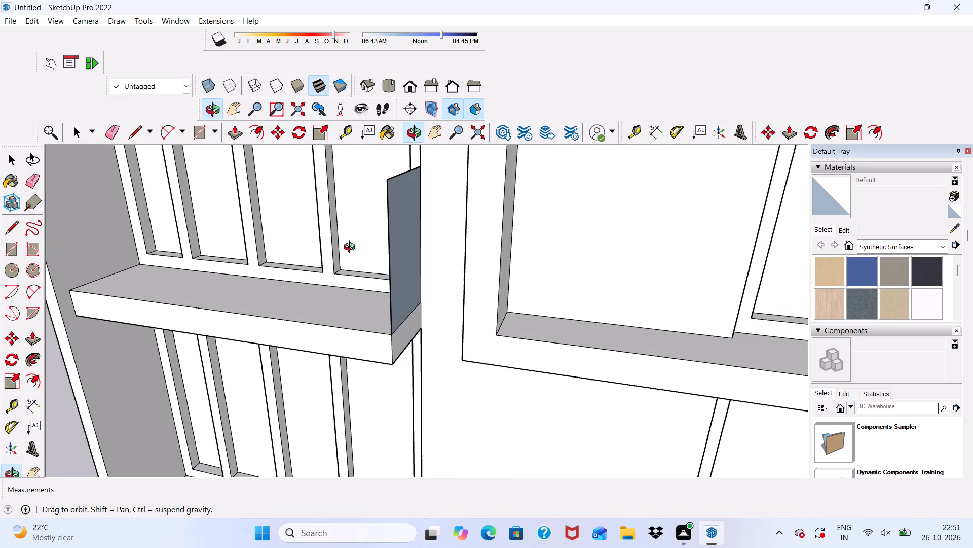
middle_drag(352, 248, 414, 219)
scroll(414, 219, up, 1)
scroll(415, 219, down, 5)
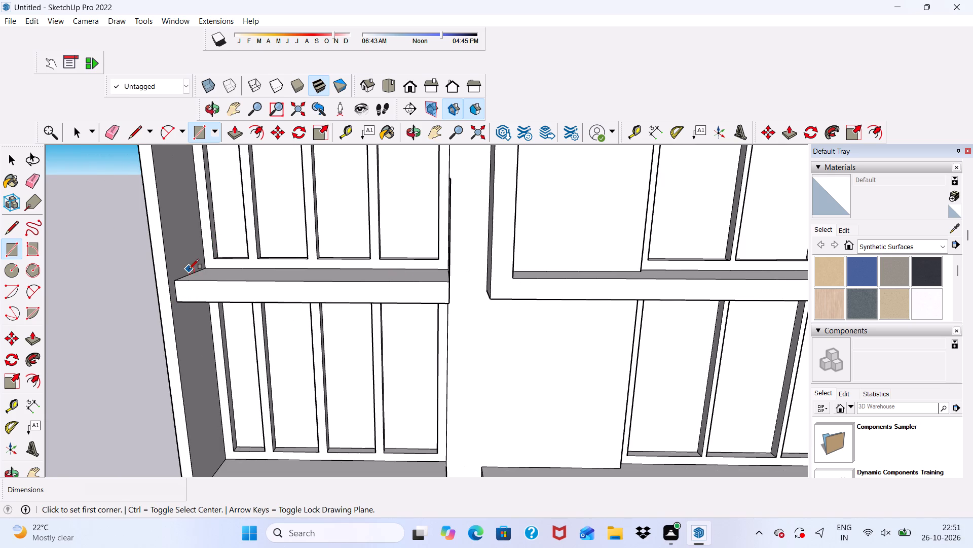
click(180, 281)
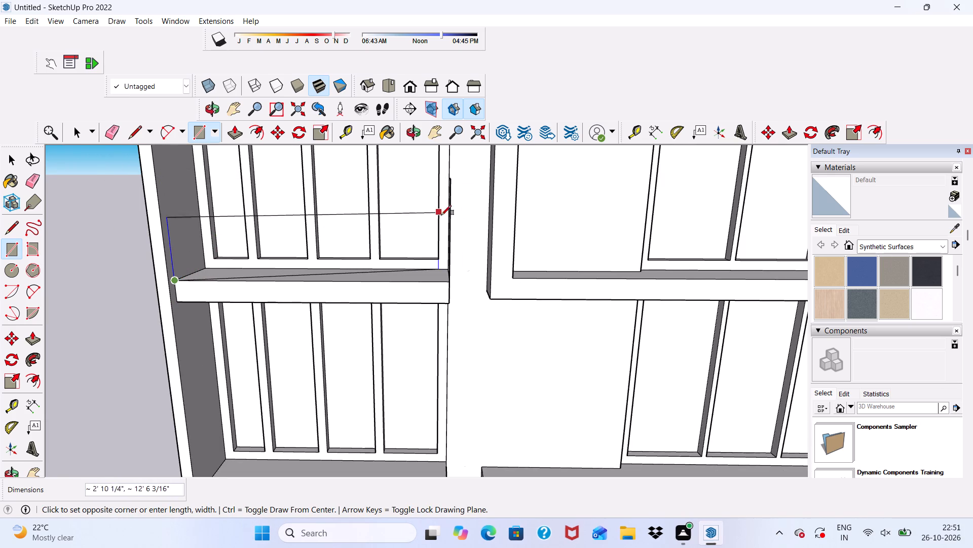
middle_drag(446, 286, 376, 291)
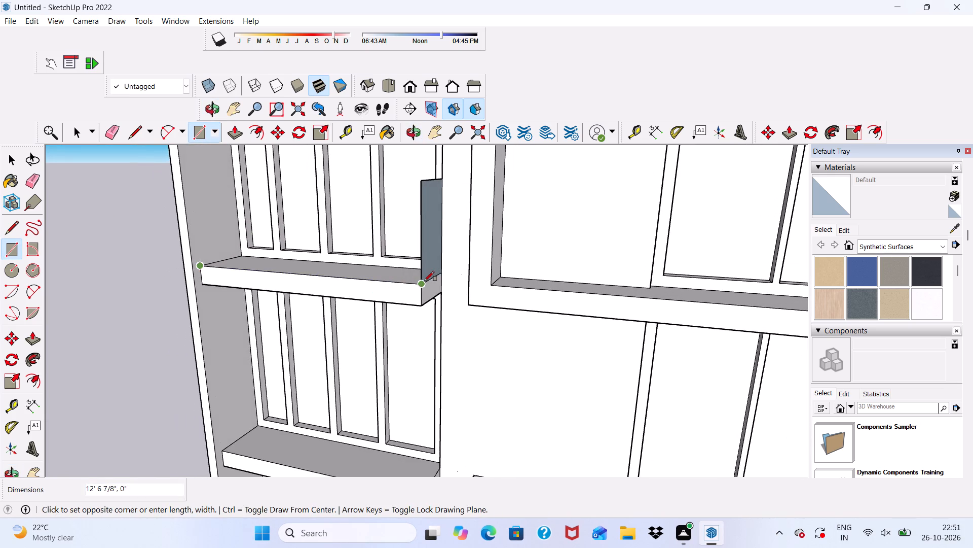
scroll(412, 297, up, 4)
scroll(394, 277, down, 5)
middle_click(404, 293)
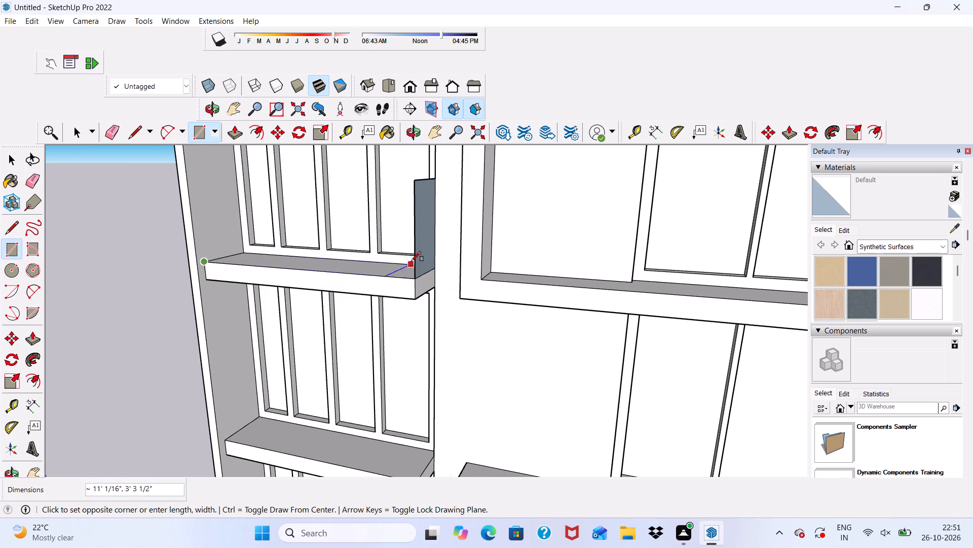
click(420, 181)
scroll(392, 210, down, 3)
middle_drag(392, 230, 405, 205)
key(space)
scroll(405, 207, down, 4)
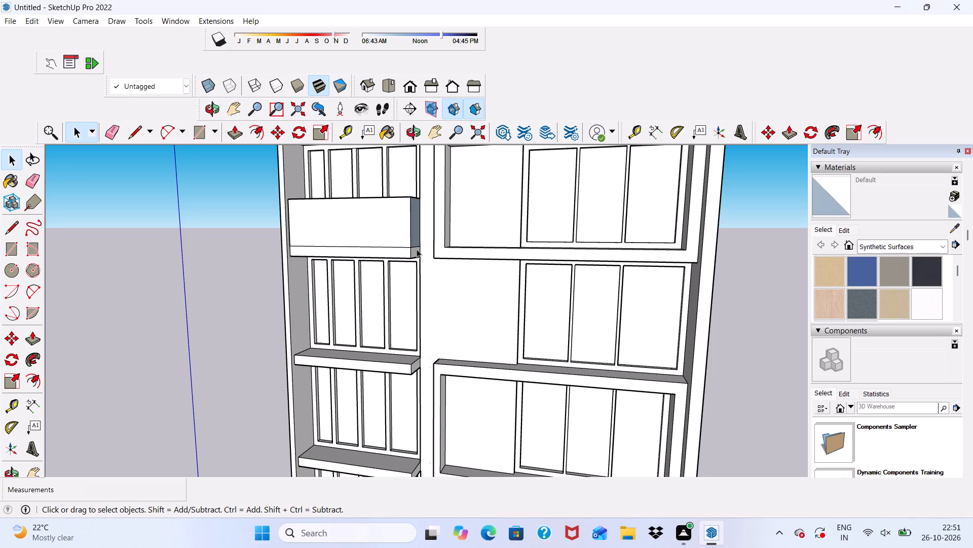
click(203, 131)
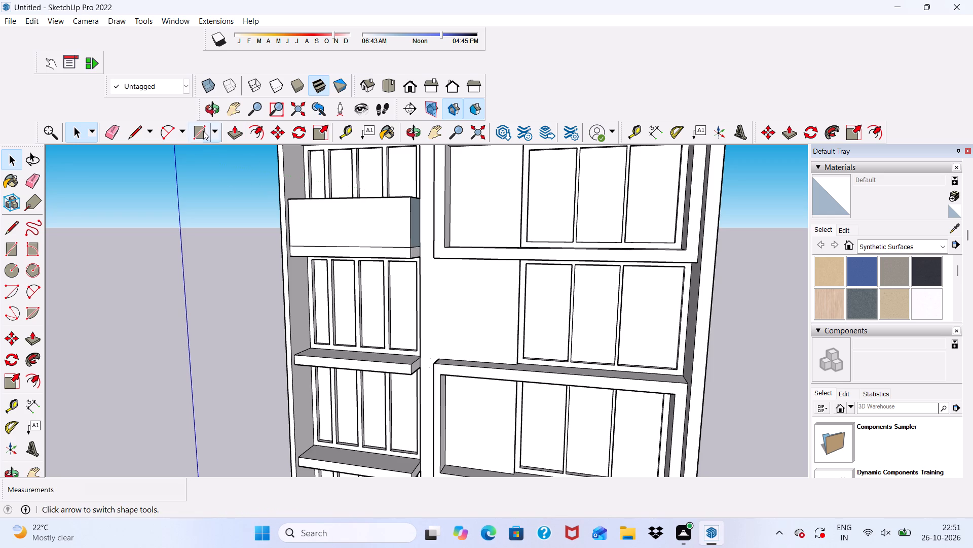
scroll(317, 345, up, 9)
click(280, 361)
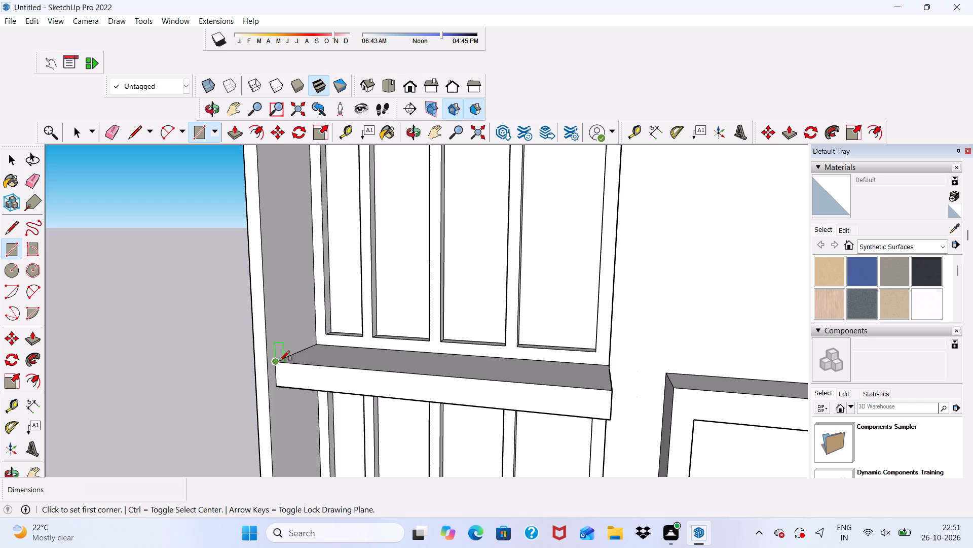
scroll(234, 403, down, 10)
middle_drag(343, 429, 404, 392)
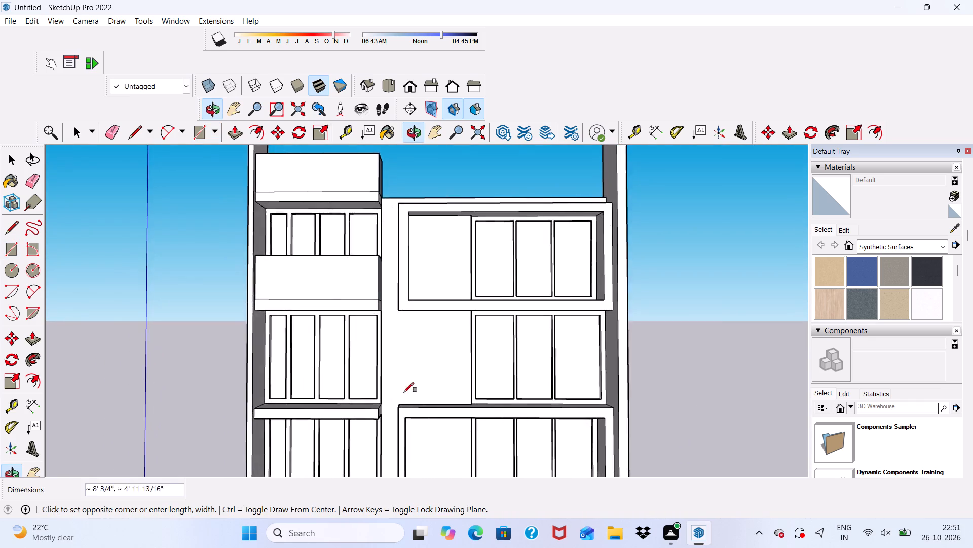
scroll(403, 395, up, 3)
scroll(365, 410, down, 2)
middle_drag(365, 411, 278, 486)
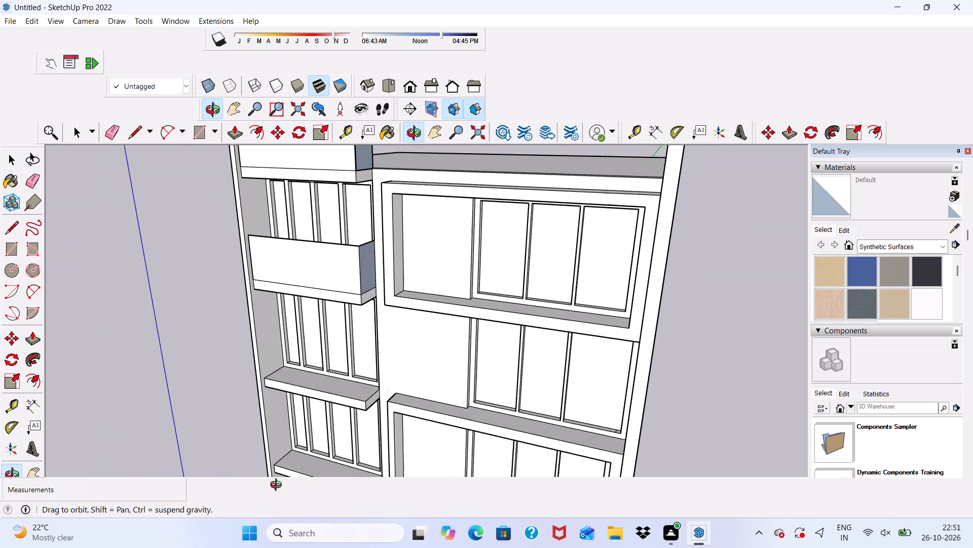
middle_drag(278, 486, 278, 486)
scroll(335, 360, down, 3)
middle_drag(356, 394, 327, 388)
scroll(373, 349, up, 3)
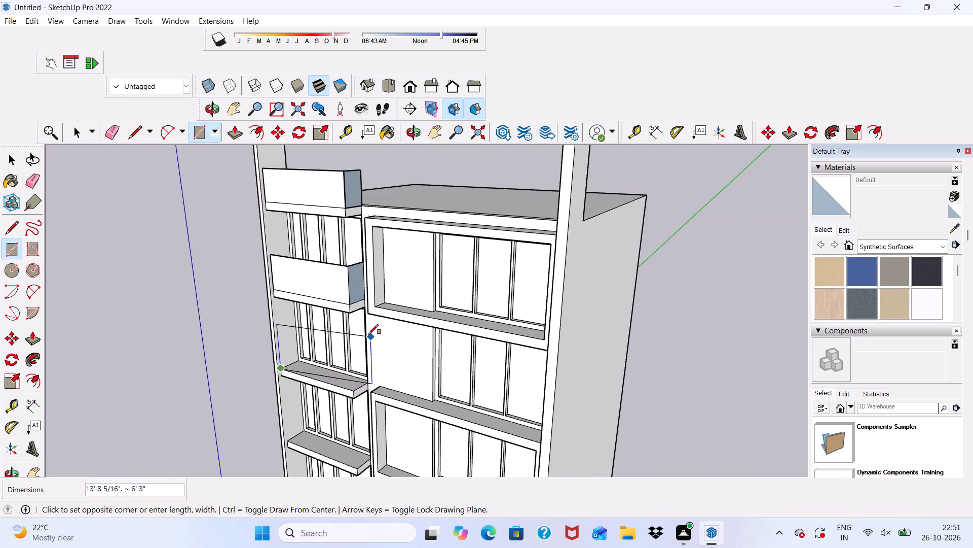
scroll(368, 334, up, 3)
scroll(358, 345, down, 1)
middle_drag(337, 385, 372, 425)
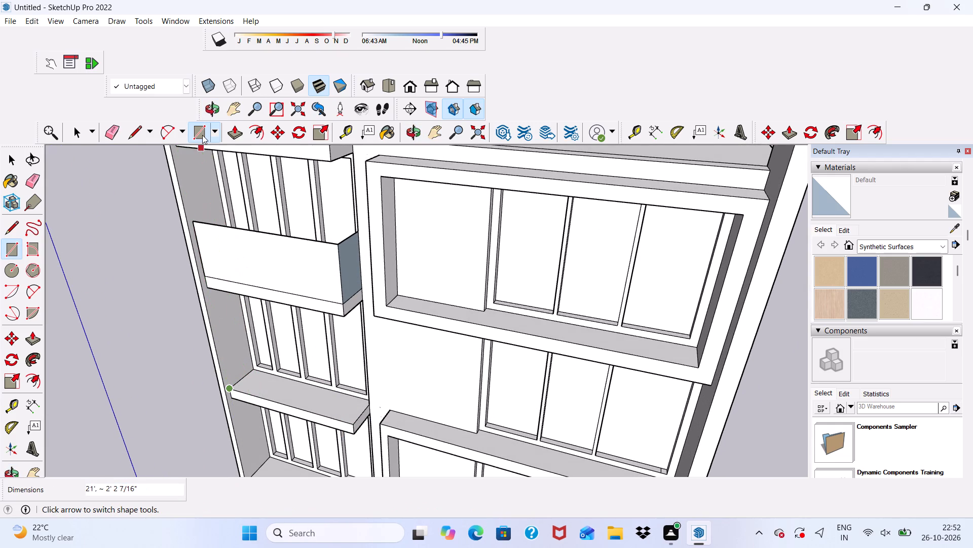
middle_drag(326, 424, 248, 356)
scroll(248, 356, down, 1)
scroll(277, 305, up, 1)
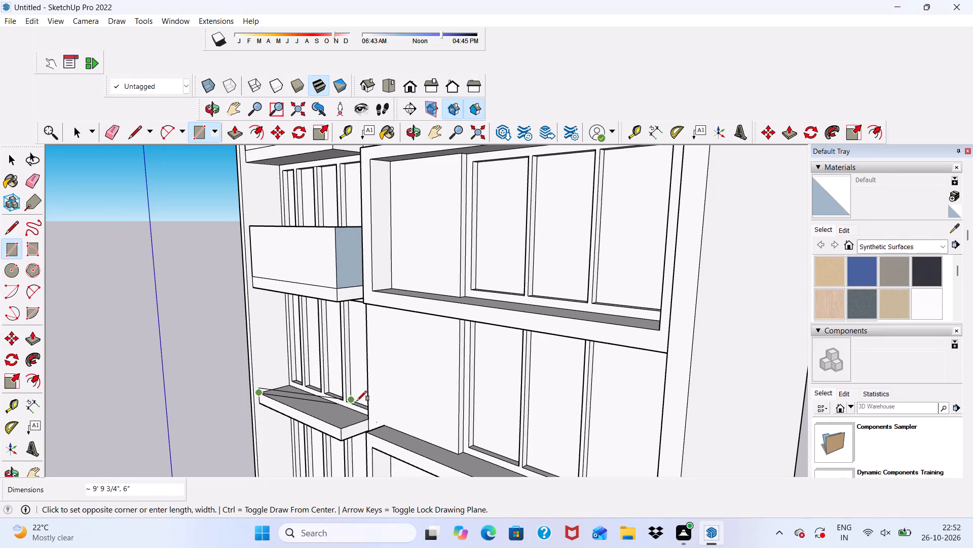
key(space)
Draw an upright rectangle about 3' 3" by 5' 4" along the short free side edge of the third slab from the top, from its front corner.
scroll(353, 435, down, 1)
middle_drag(353, 435, 402, 445)
scroll(402, 447, up, 7)
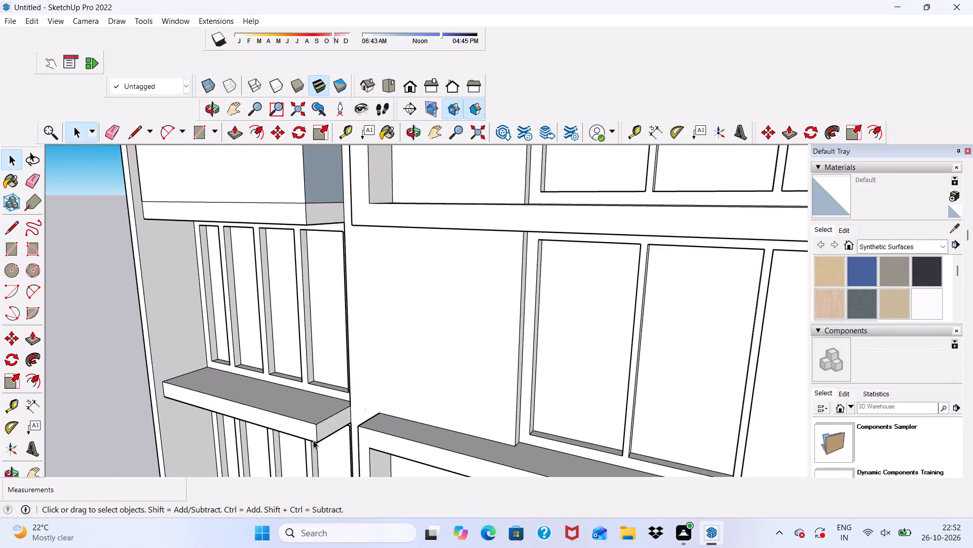
scroll(313, 440, up, 3)
middle_drag(326, 416, 397, 434)
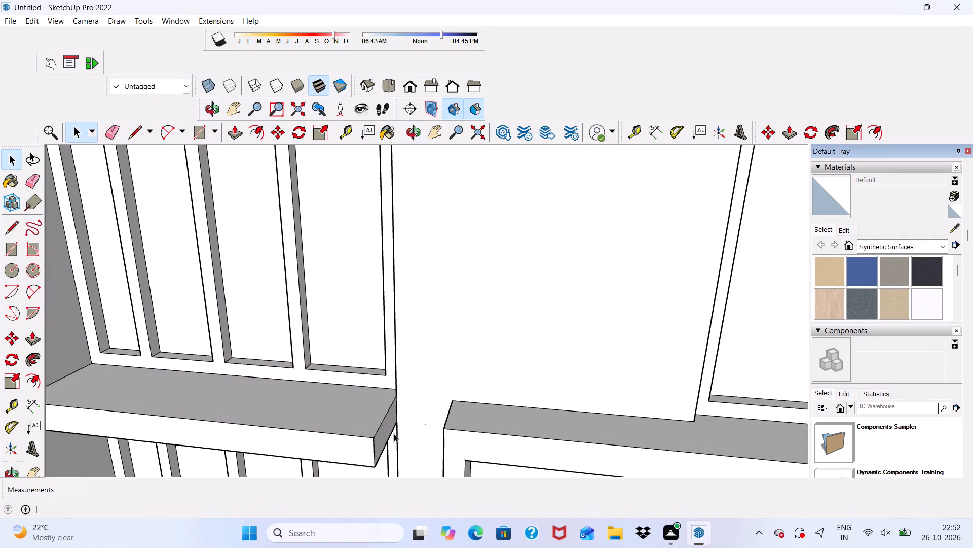
click(198, 130)
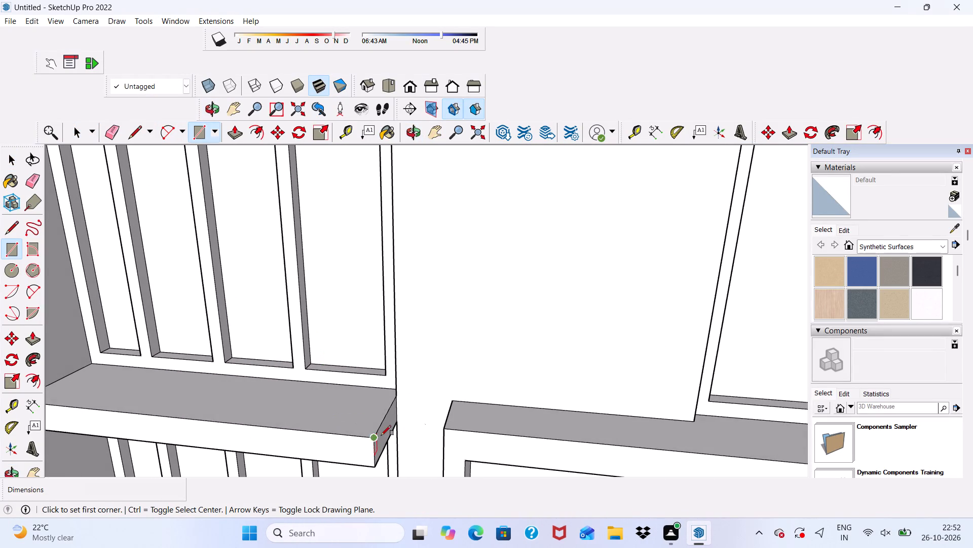
click(370, 436)
scroll(369, 217, up, 4)
scroll(369, 214, down, 2)
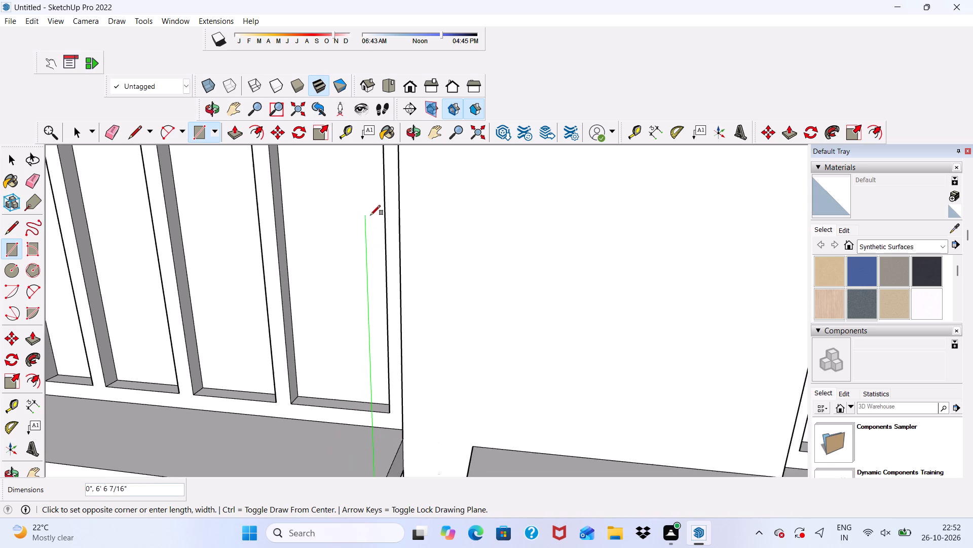
middle_drag(371, 216, 515, 225)
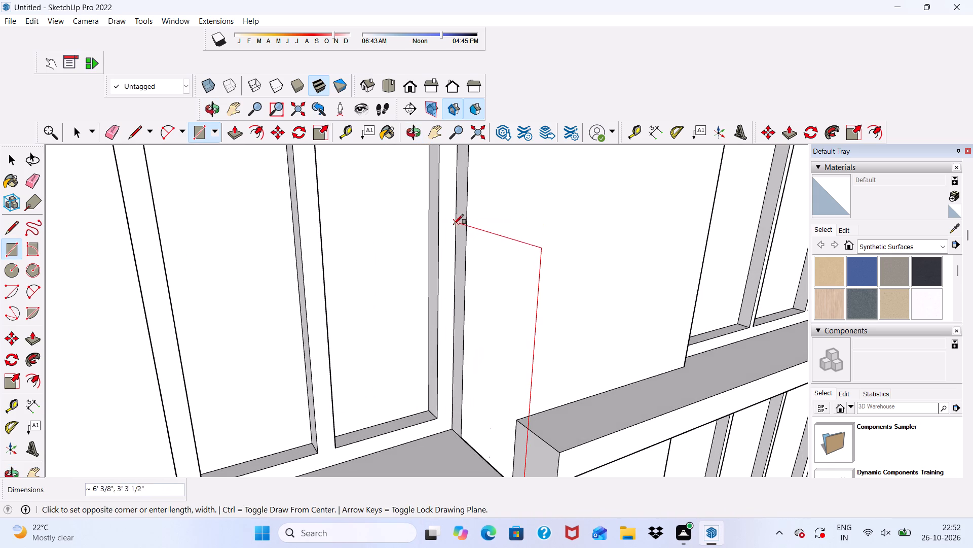
click(458, 251)
Draw an upright rectangle about 12' 7" by 5' 4" along the third slab's front edge, from the side-wall corner to the side panel's top corner.
scroll(420, 199, down, 5)
middle_drag(439, 296, 302, 281)
scroll(300, 281, up, 1)
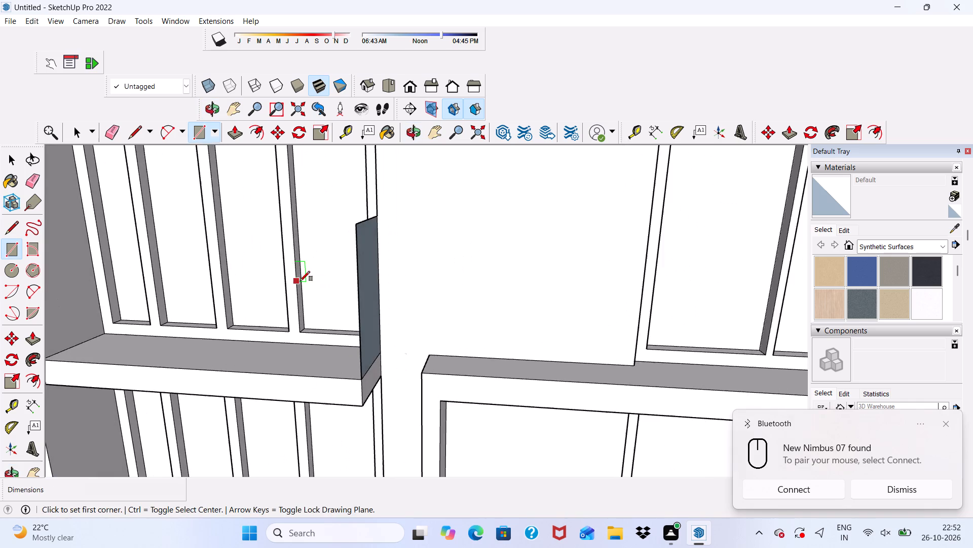
scroll(300, 281, down, 4)
middle_drag(303, 326, 290, 276)
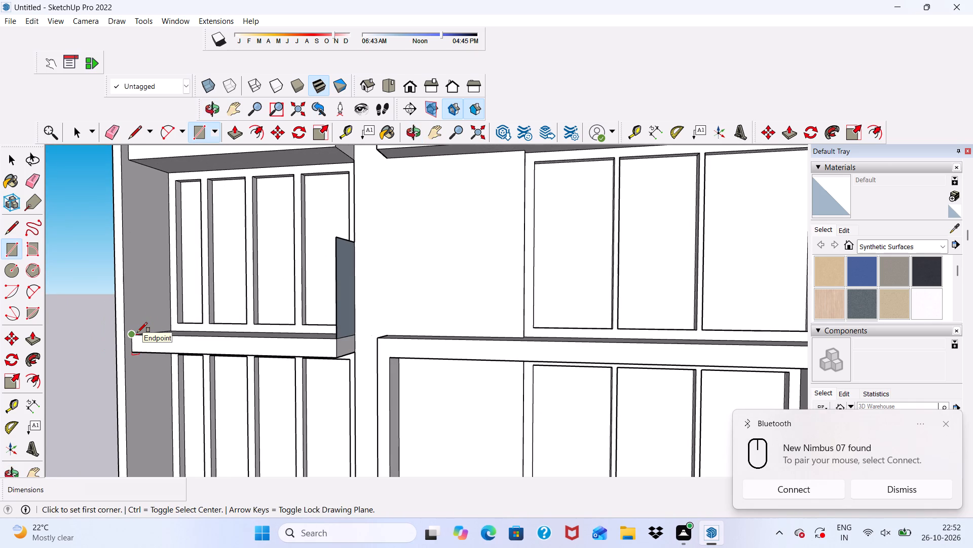
scroll(137, 332, up, 4)
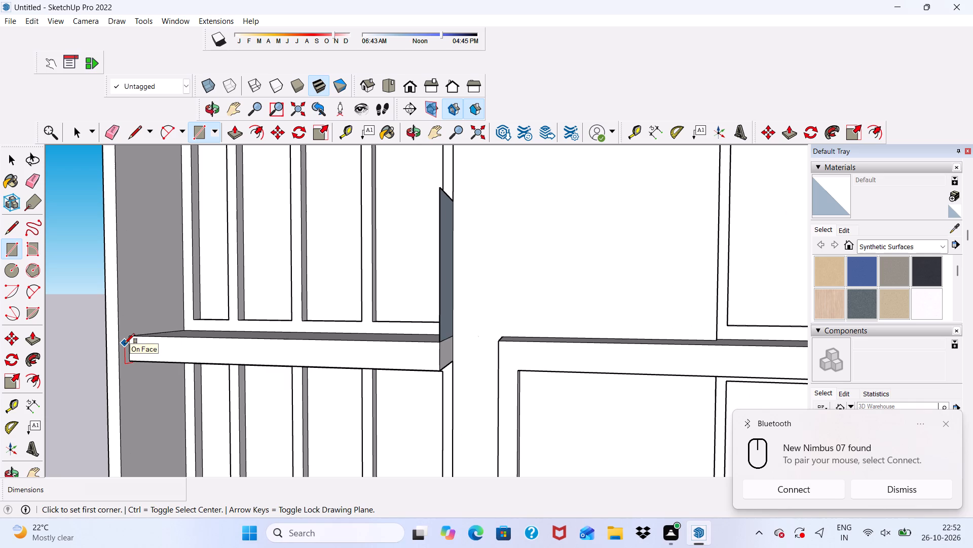
scroll(136, 315, up, 5)
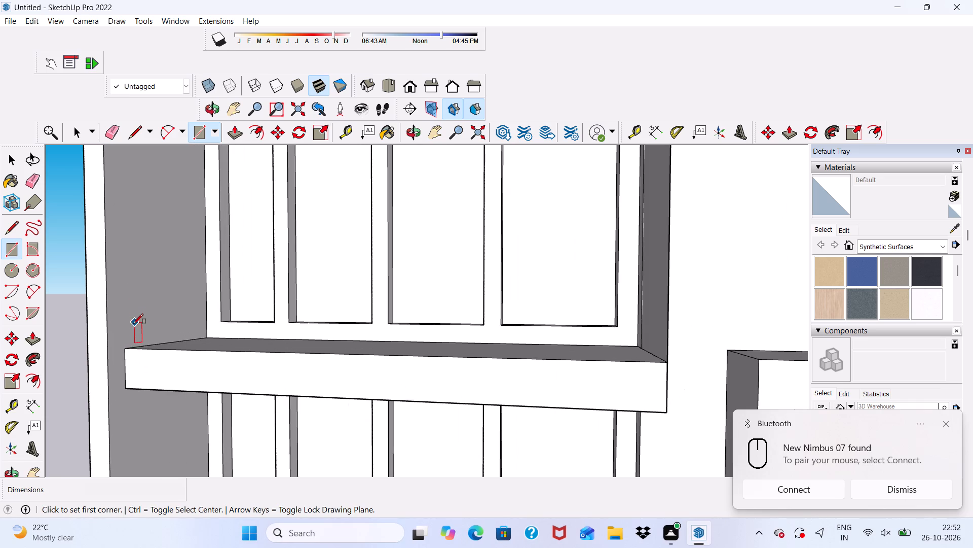
click(122, 351)
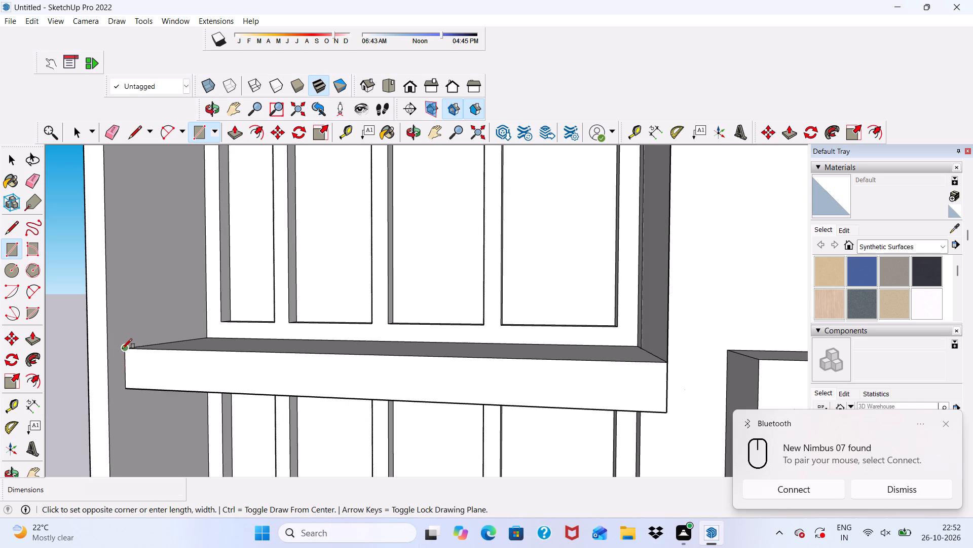
scroll(122, 348, down, 11)
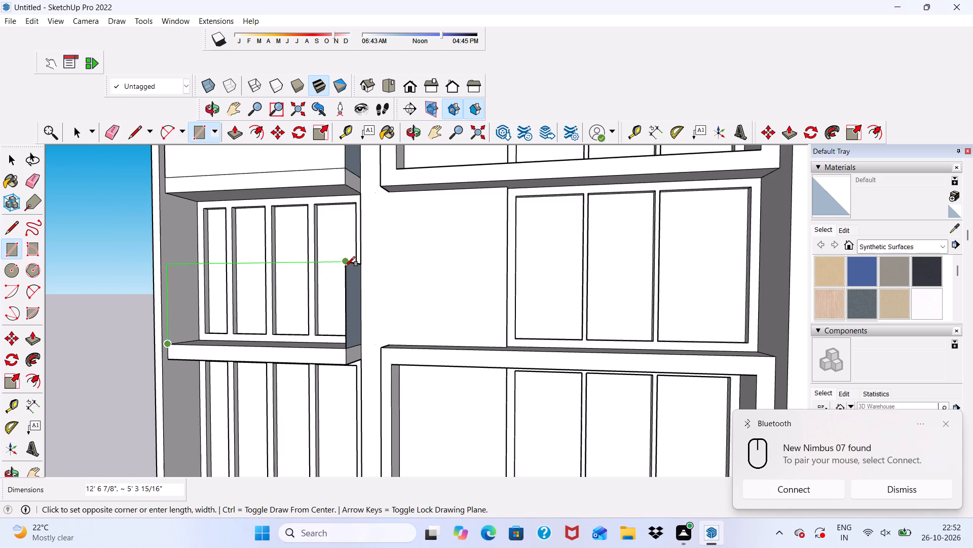
click(345, 266)
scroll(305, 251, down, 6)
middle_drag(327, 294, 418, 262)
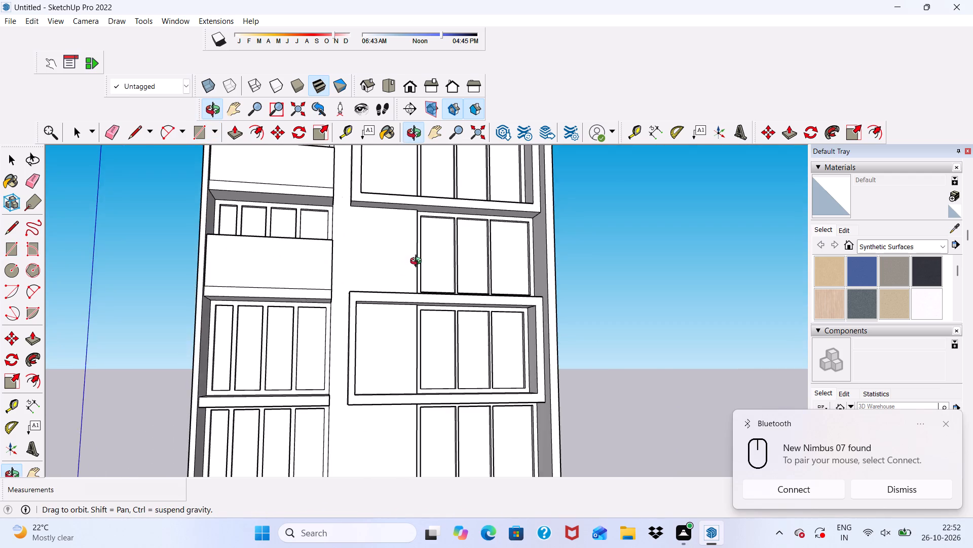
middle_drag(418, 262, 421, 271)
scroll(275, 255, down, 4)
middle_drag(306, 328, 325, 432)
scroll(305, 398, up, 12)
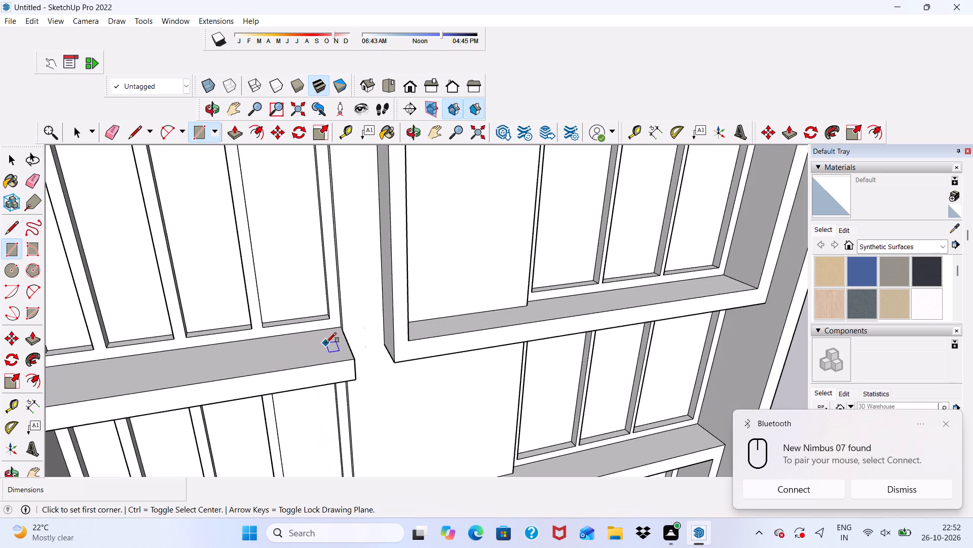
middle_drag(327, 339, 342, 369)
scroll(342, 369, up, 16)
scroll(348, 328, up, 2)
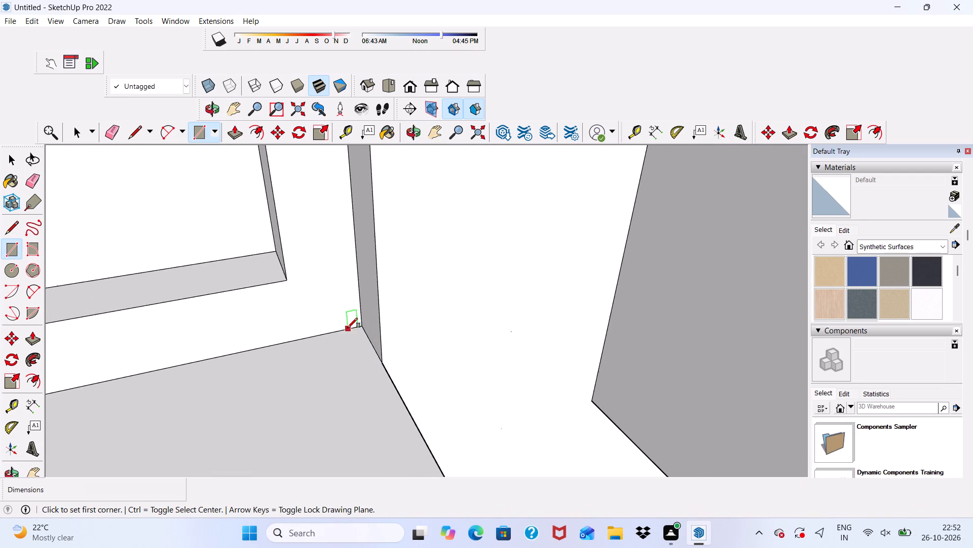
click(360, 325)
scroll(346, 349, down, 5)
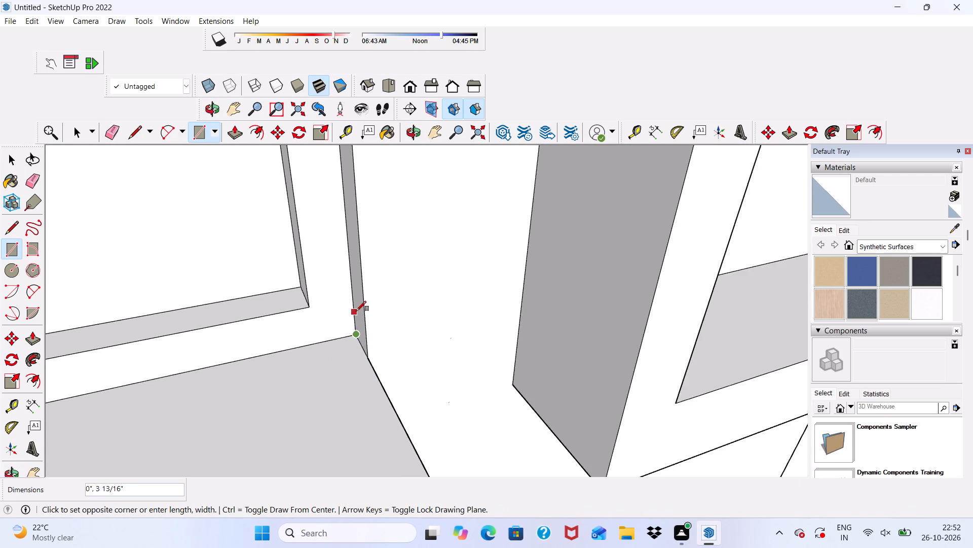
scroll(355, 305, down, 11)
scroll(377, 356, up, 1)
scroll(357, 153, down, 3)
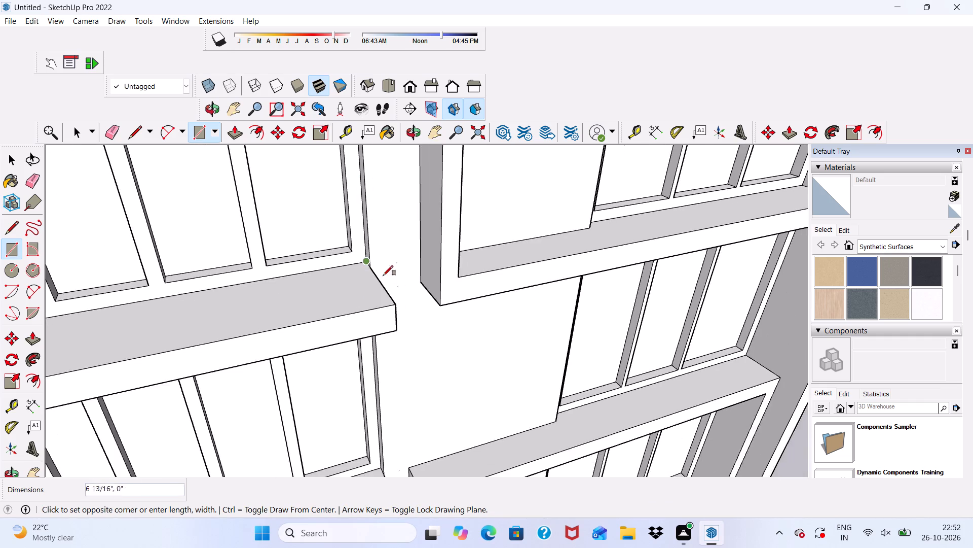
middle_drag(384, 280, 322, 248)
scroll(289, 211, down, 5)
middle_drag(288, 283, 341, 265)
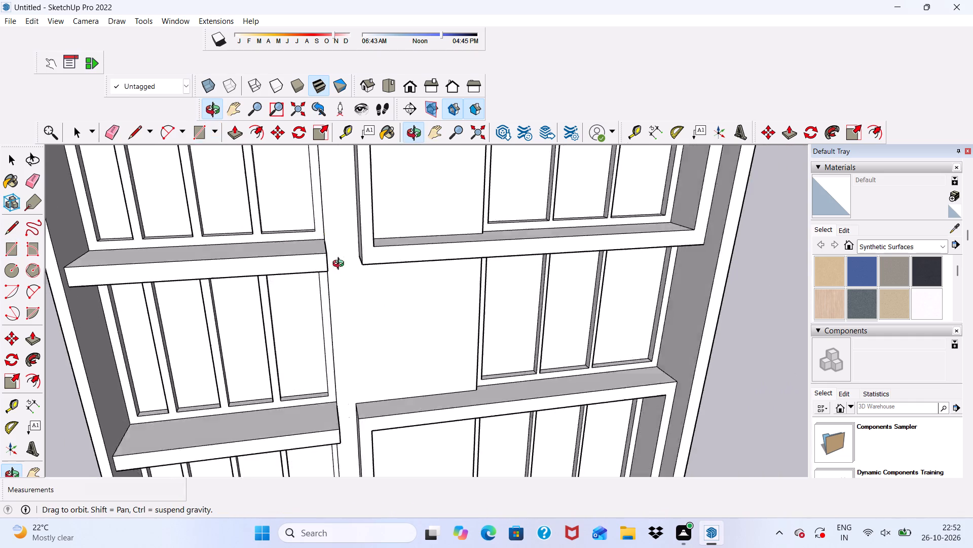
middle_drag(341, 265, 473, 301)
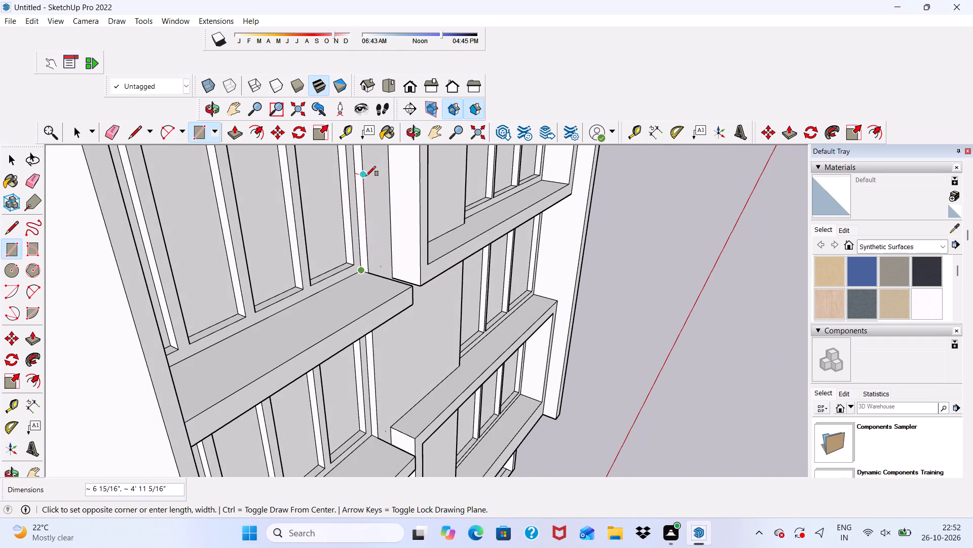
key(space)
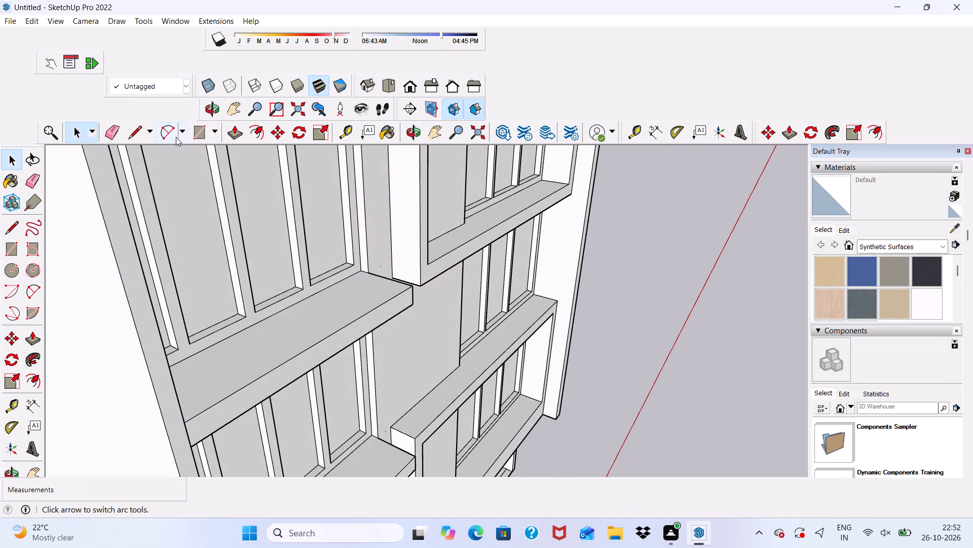
Draw an upright rectangle about 3' 3" by 5' along the short free side edge of the fourth slab from the top, from its front corner.
click(200, 133)
scroll(409, 288, up, 2)
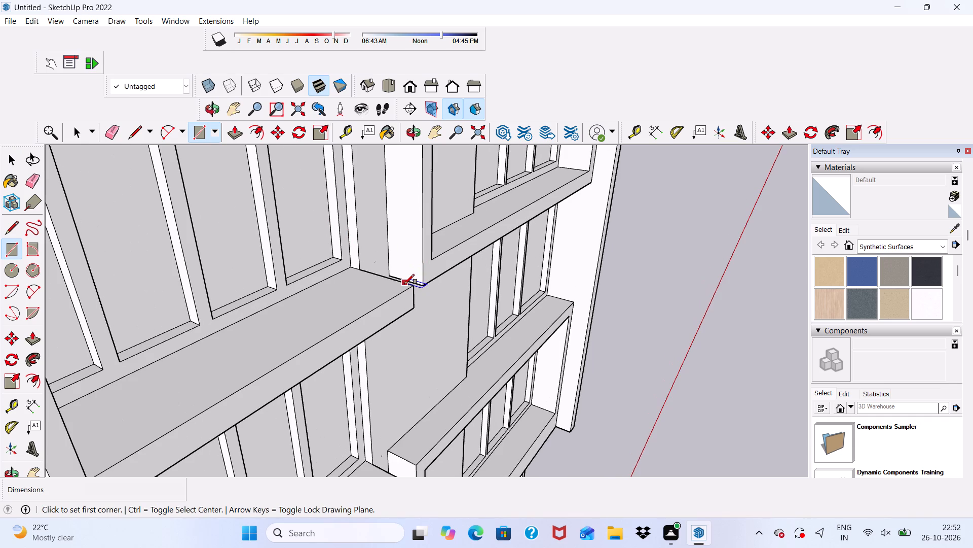
click(410, 288)
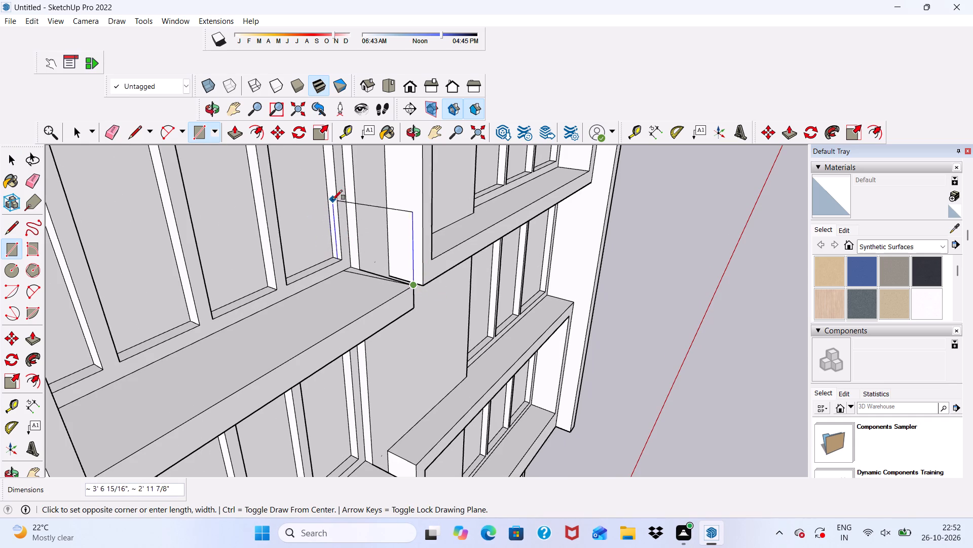
click(345, 151)
scroll(351, 209, down, 2)
middle_drag(363, 234, 240, 250)
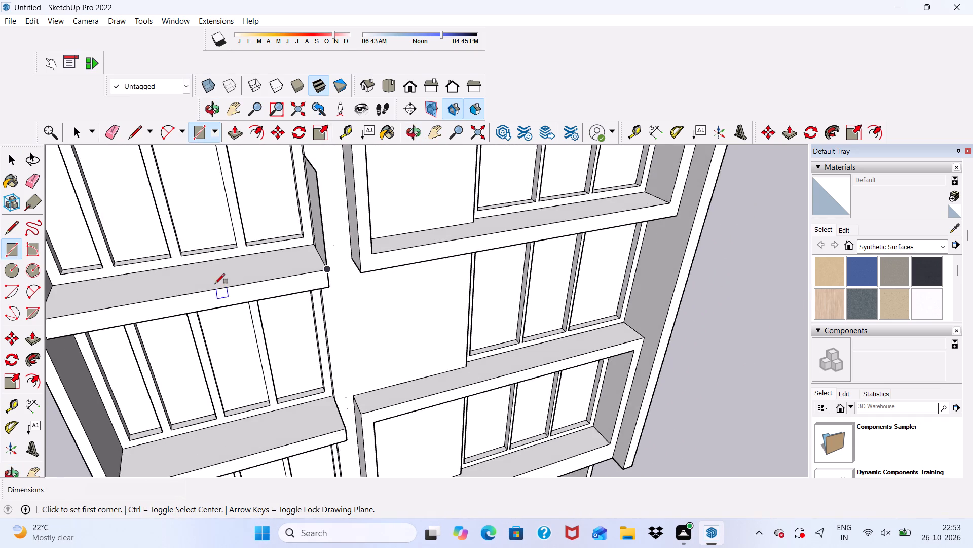
Draw an upright rectangle along the fourth slab's front edge, from the side-wall corner to the side panel's top front corner.
scroll(215, 284, down, 5)
scroll(118, 323, up, 4)
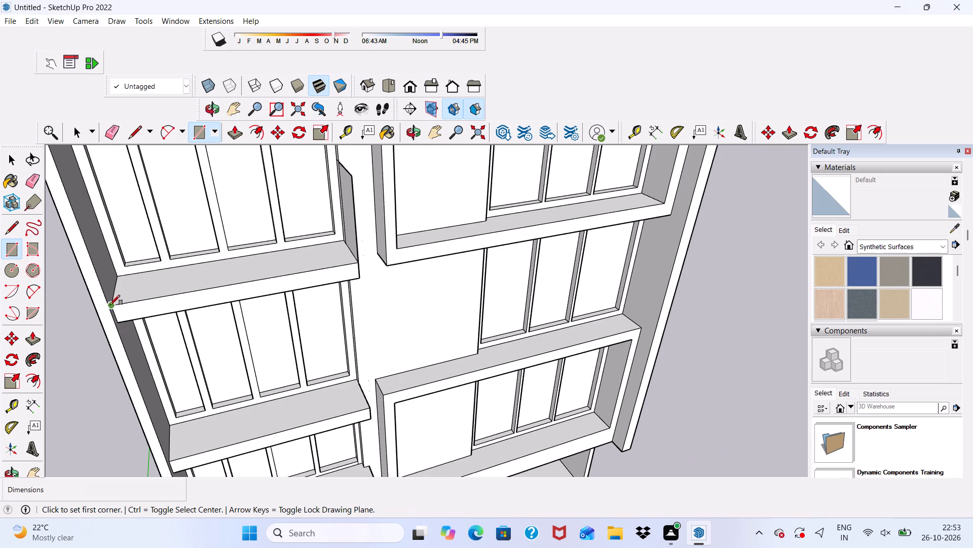
click(109, 310)
scroll(244, 262, down, 3)
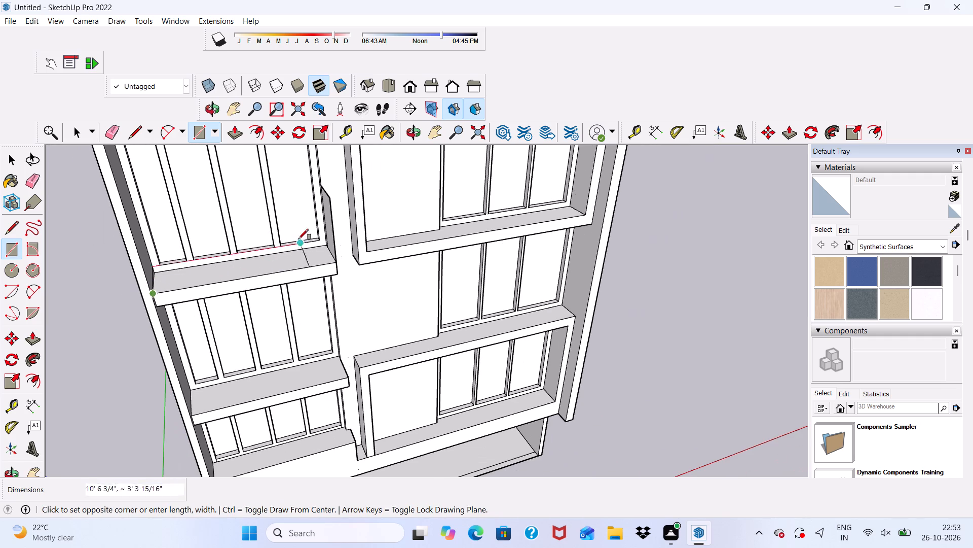
click(330, 202)
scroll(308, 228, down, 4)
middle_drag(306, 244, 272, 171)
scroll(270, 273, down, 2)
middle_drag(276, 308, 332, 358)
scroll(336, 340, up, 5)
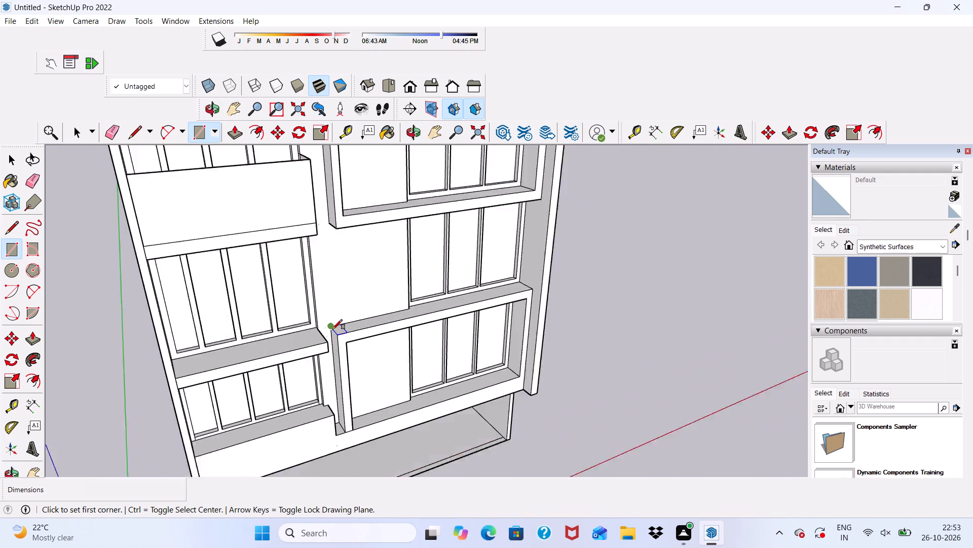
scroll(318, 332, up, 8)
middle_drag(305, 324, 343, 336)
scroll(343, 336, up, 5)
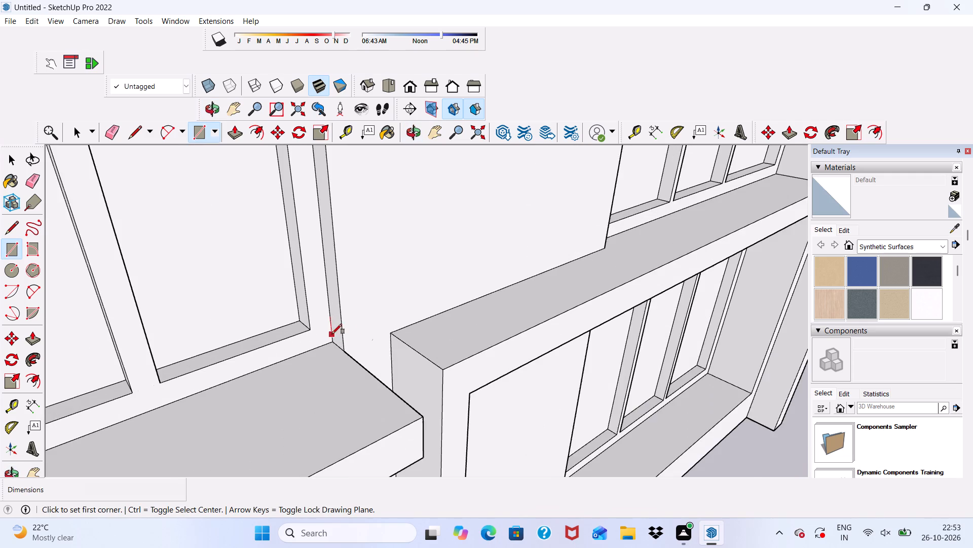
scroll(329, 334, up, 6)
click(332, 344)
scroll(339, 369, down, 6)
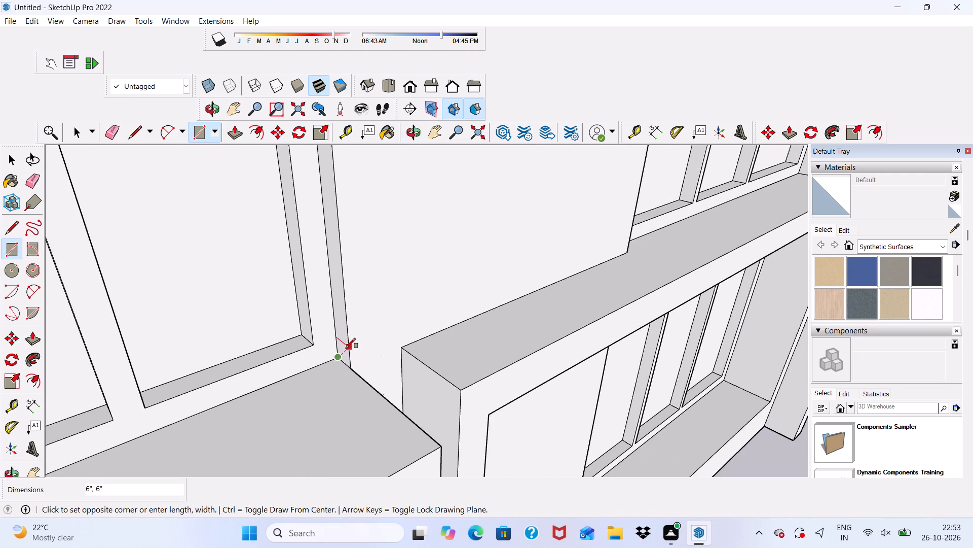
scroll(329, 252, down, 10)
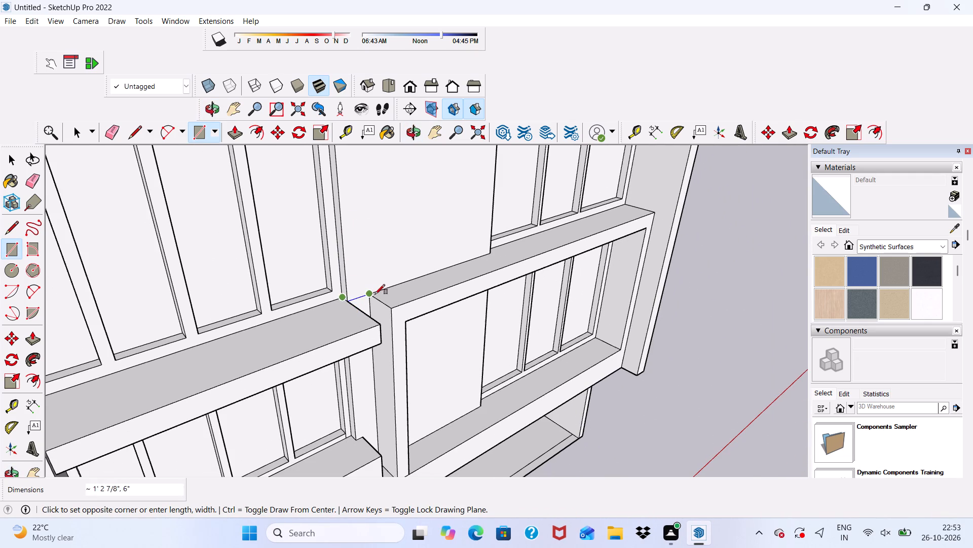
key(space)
Draw an upright rectangle about 3' 3" by 6' along the short free side edge of the fifth slab from the top, from its front corner.
click(199, 129)
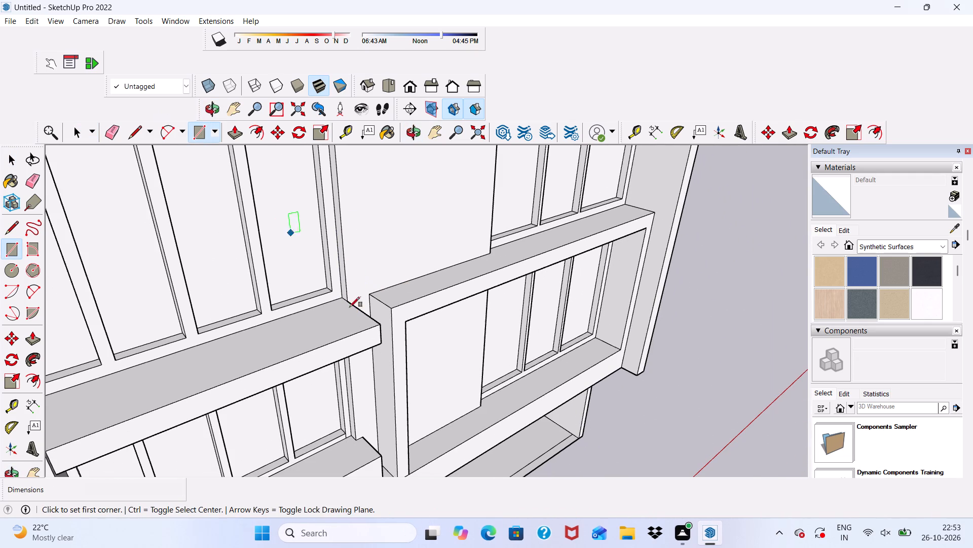
scroll(373, 323, up, 1)
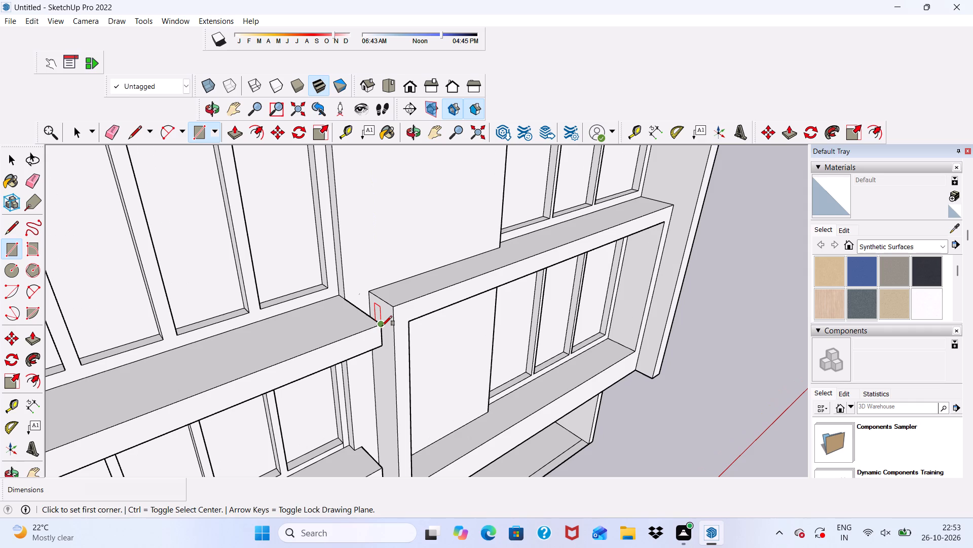
click(382, 326)
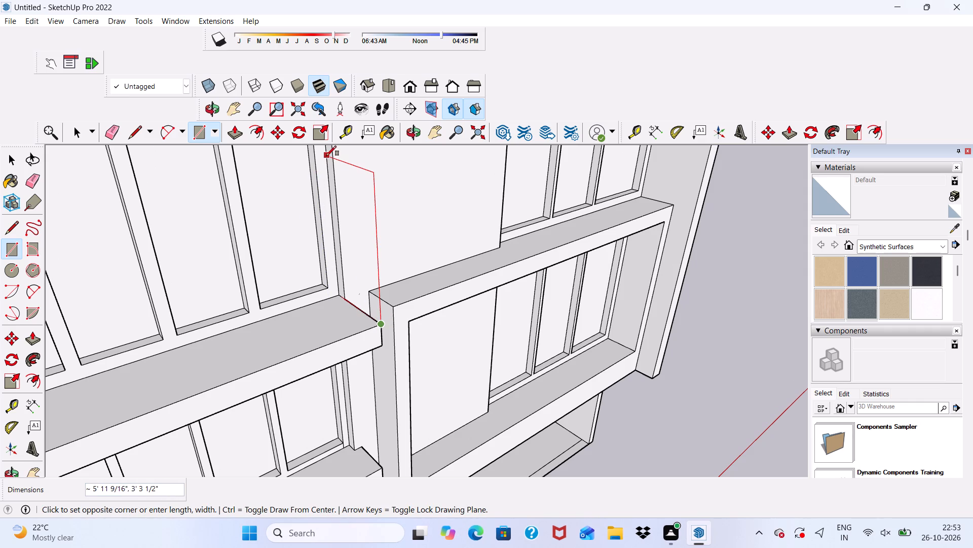
click(326, 156)
Draw an upright rectangle about 12' 7" by 6' along the fifth slab's front edge, from the side-wall corner to the side panel's top corner.
scroll(320, 177, down, 5)
scroll(336, 279, up, 1)
middle_drag(336, 279, 121, 288)
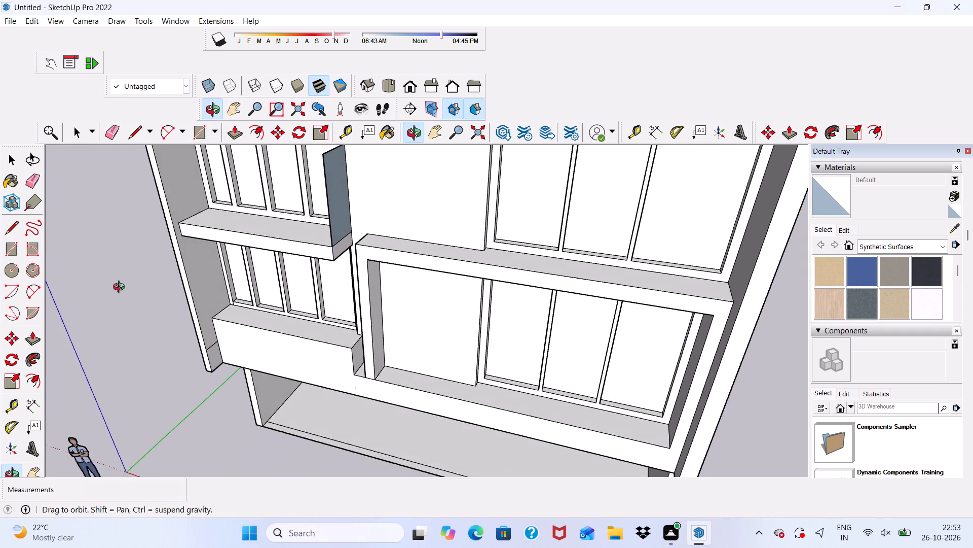
middle_drag(121, 288, 218, 289)
scroll(136, 271, up, 3)
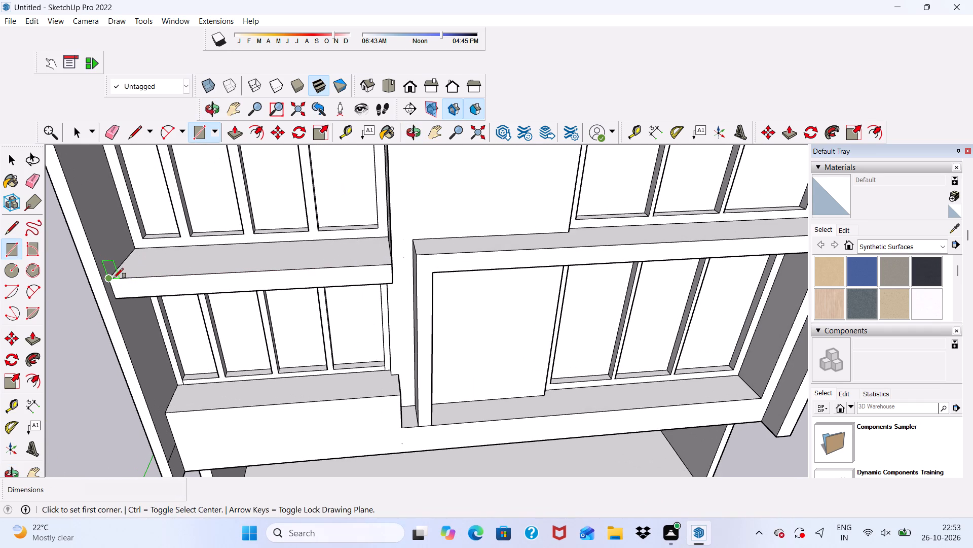
click(110, 280)
scroll(110, 280, down, 5)
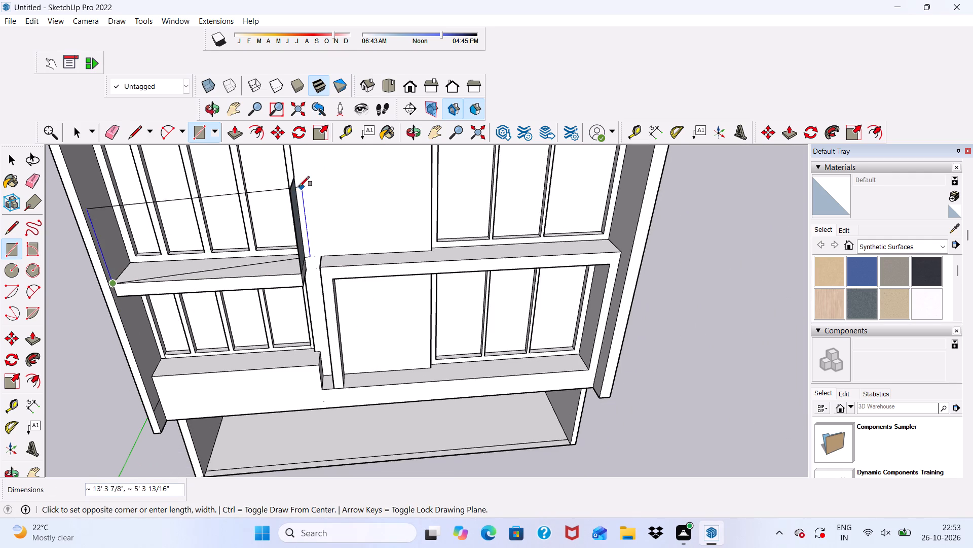
click(288, 192)
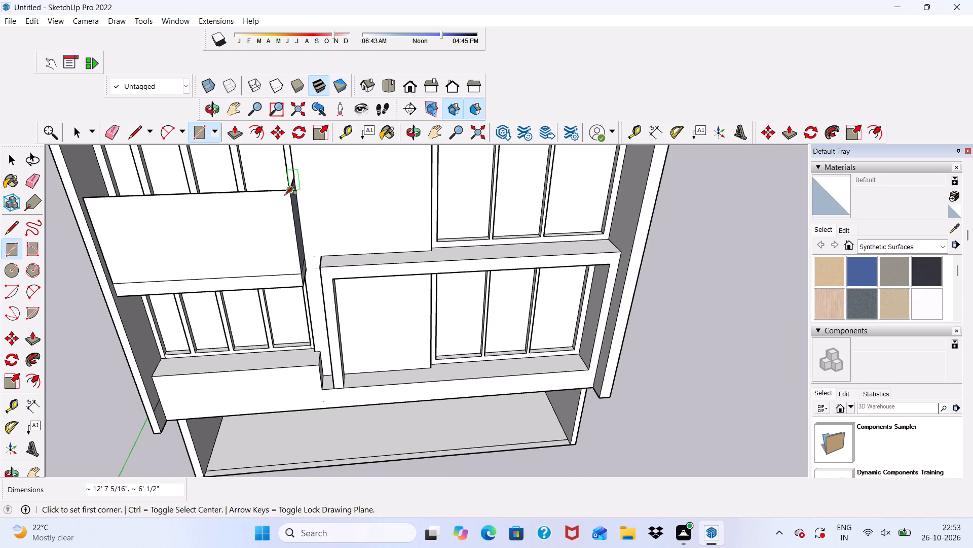
Draw an upright rectangle about 21' 2" by 4' 6" across the base of the lowest framed opening in the wider bay, flush with the frame.
scroll(220, 248, down, 5)
middle_drag(216, 328, 182, 242)
scroll(180, 247, down, 5)
scroll(234, 298, down, 3)
scroll(273, 270, up, 2)
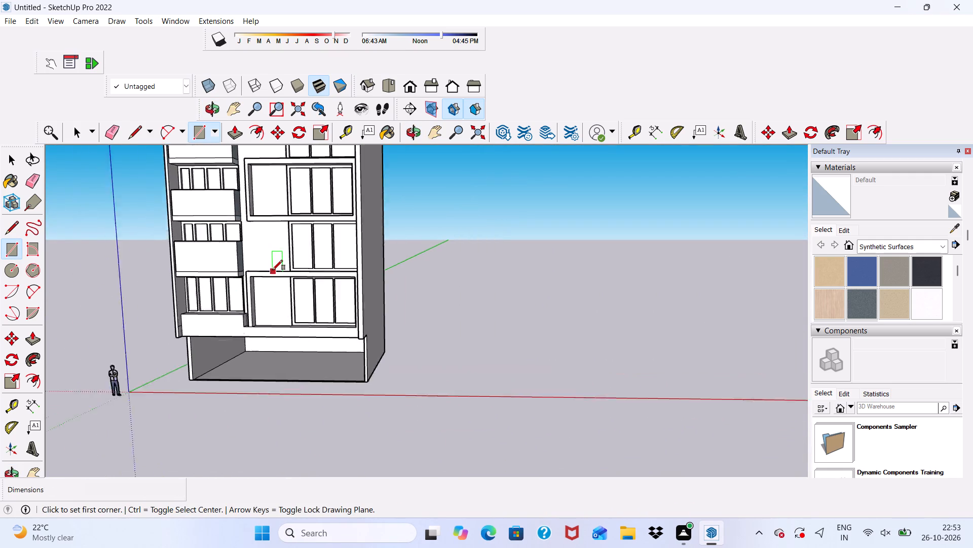
scroll(273, 270, up, 8)
scroll(241, 344, up, 12)
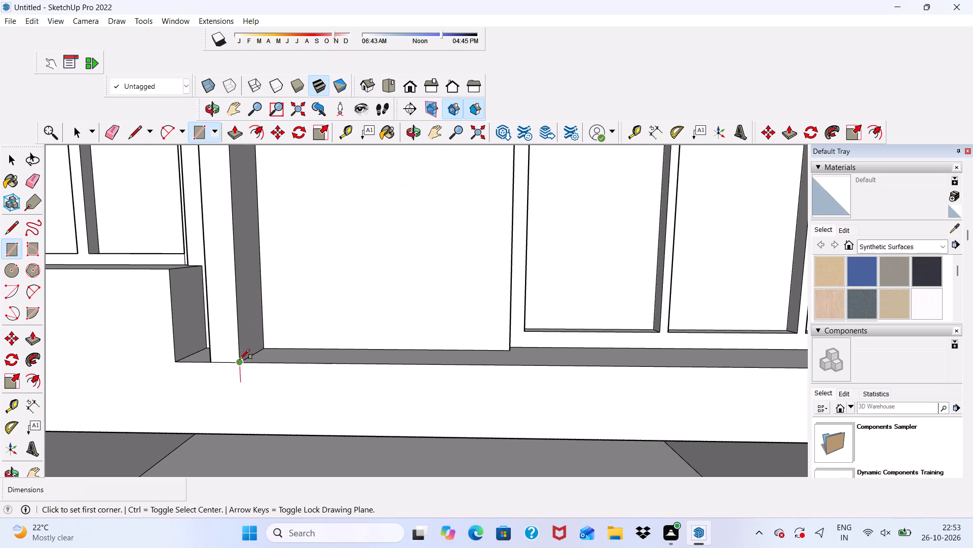
click(238, 363)
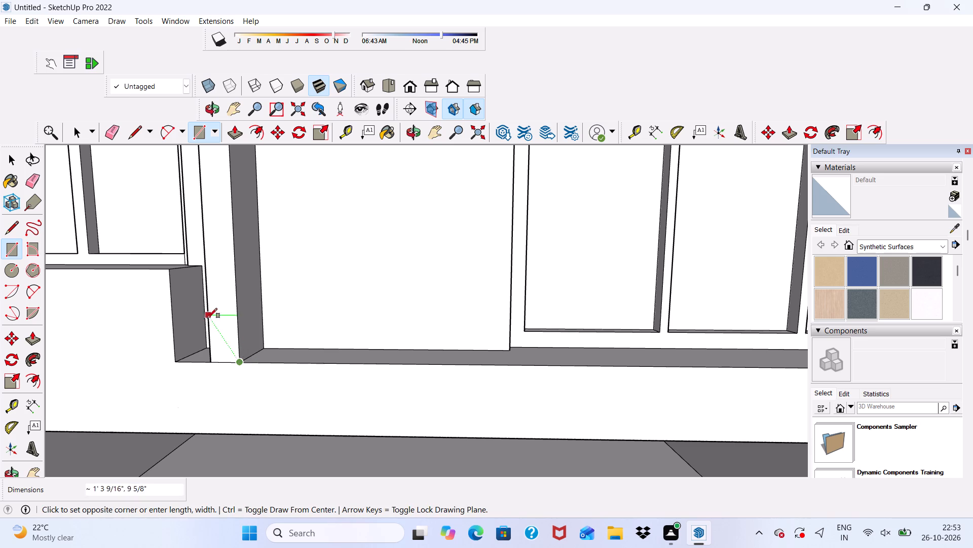
scroll(205, 318, down, 5)
scroll(290, 289, down, 5)
middle_drag(334, 269, 245, 283)
scroll(517, 266, up, 1)
scroll(516, 266, down, 1)
middle_drag(516, 266, 589, 255)
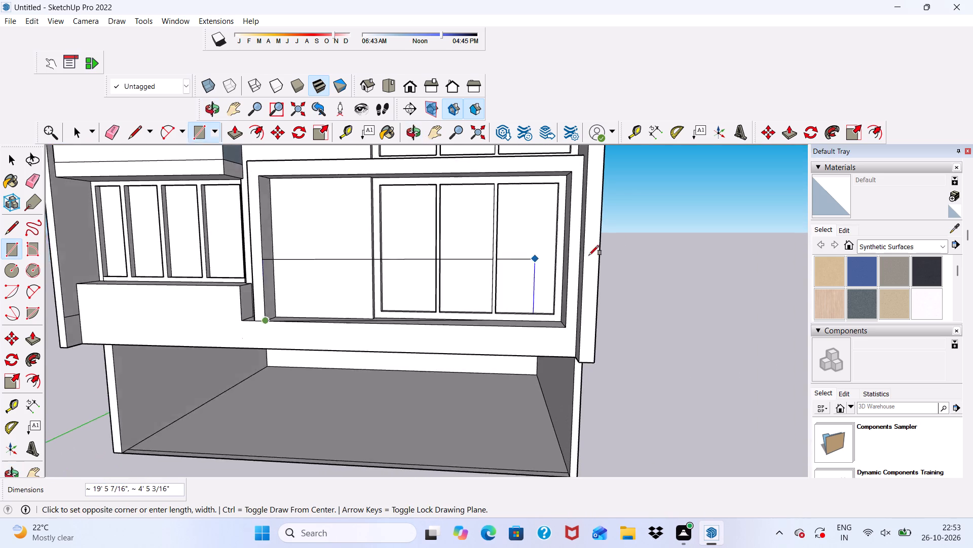
scroll(588, 255, up, 3)
click(559, 262)
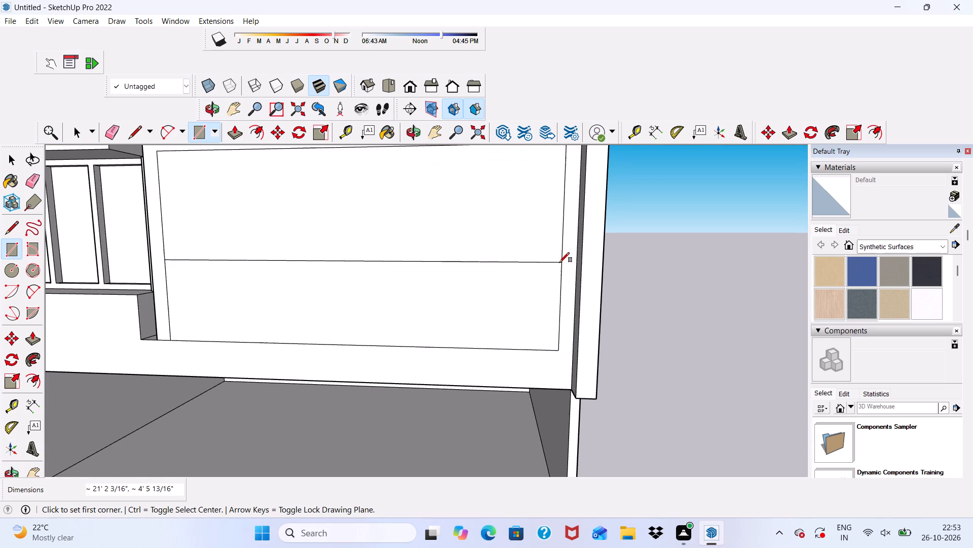
Delete the face covering the lowest framed opening above the new parapet panel.
scroll(544, 269, down, 5)
key(space)
key(space)
key(space)
key(space)
key(space)
key(space)
key(space)
key(space)
key(space)
key(space)
key(space)
key(space)
key(space)
key(space)
key(space)
key(space)
key(space)
key(space)
key(space)
key(space)
click(434, 245)
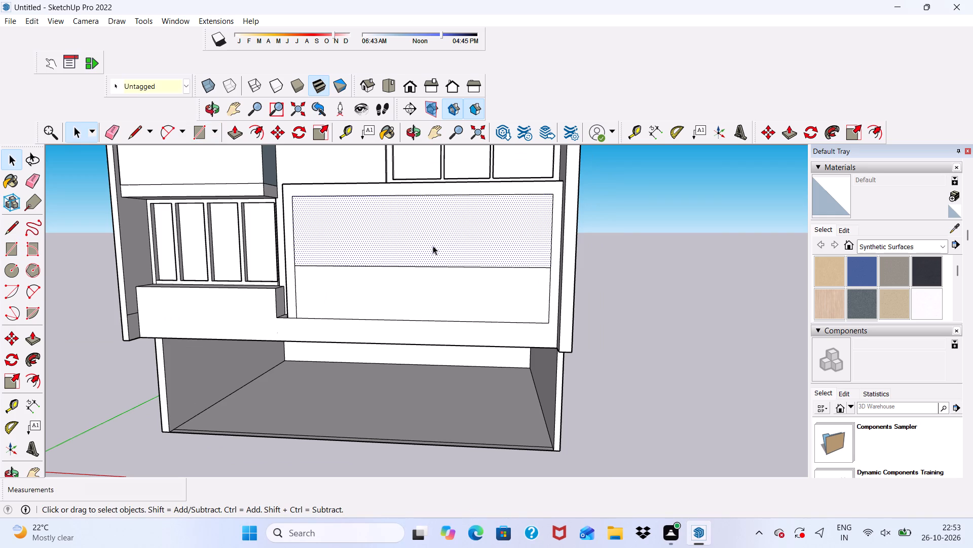
key(Delete)
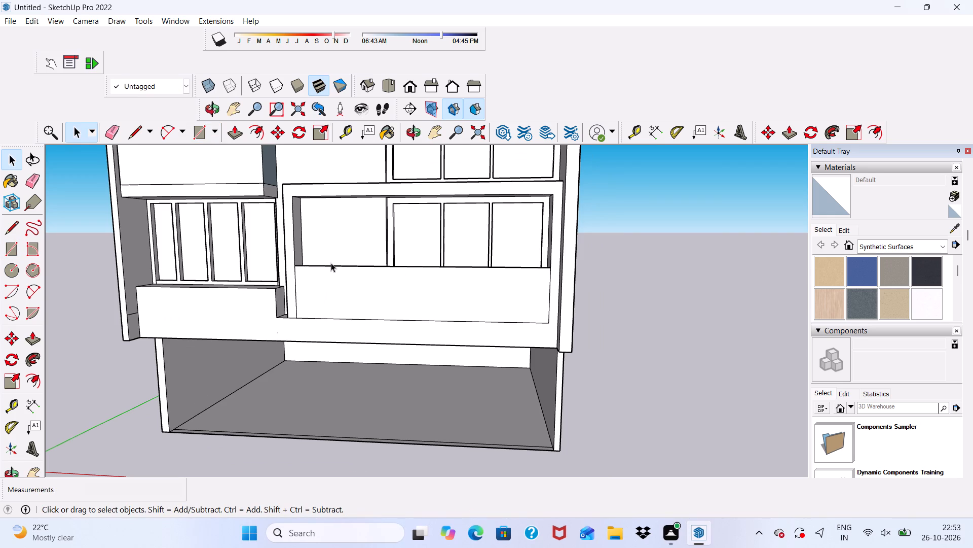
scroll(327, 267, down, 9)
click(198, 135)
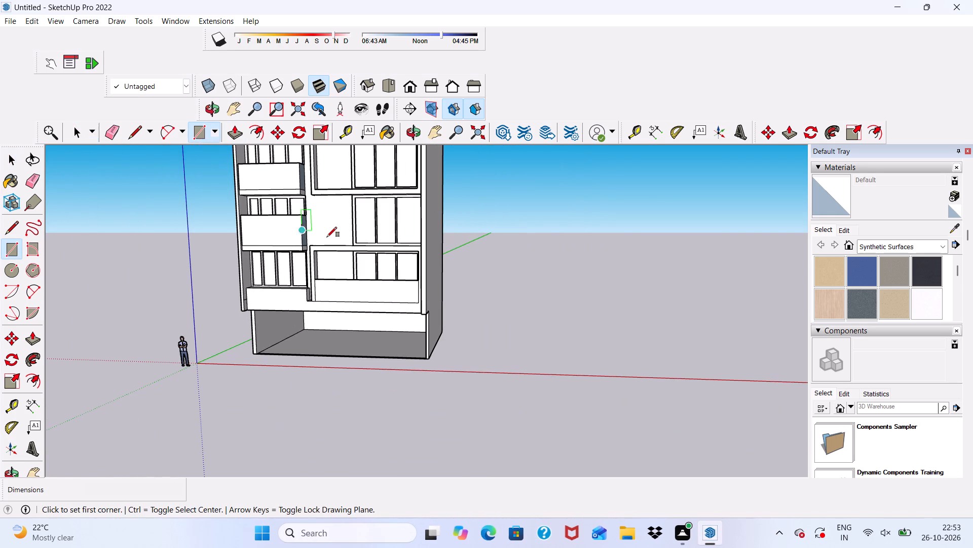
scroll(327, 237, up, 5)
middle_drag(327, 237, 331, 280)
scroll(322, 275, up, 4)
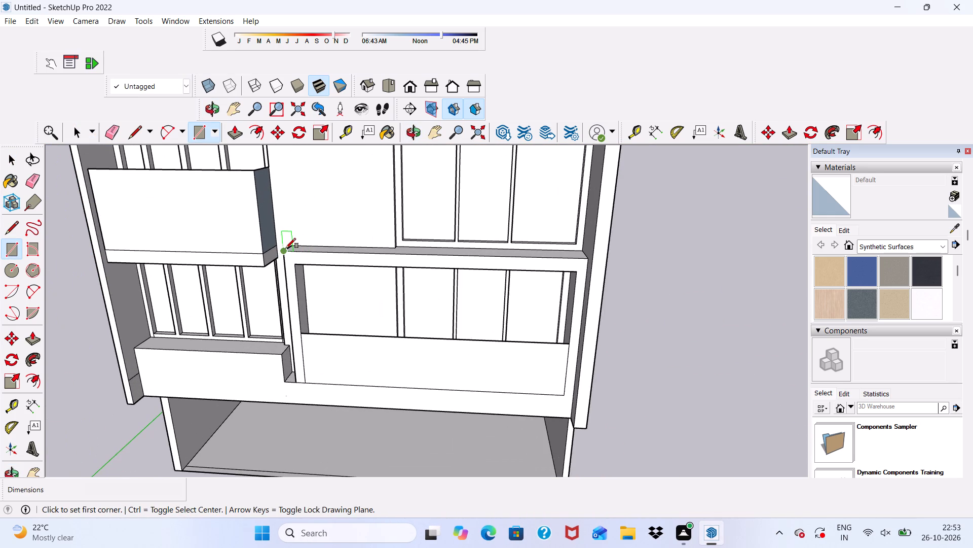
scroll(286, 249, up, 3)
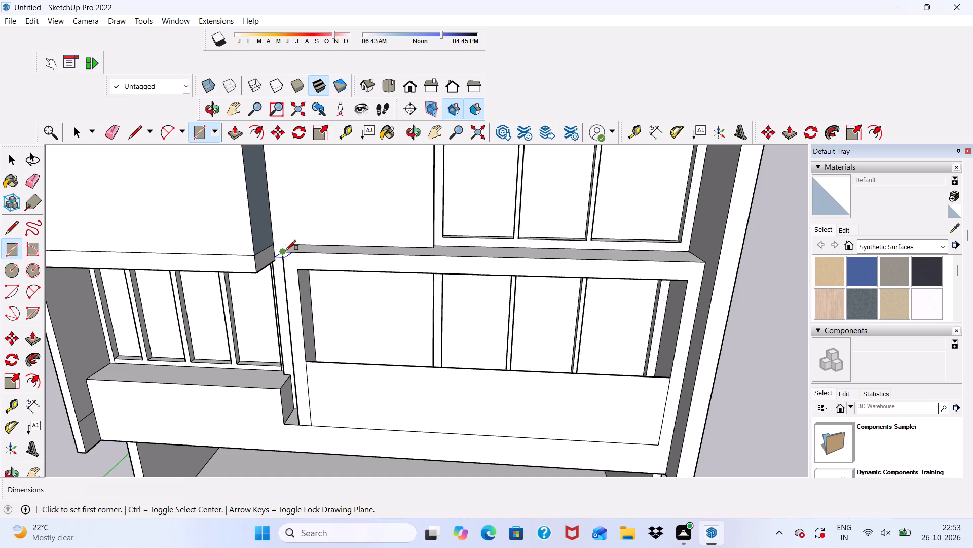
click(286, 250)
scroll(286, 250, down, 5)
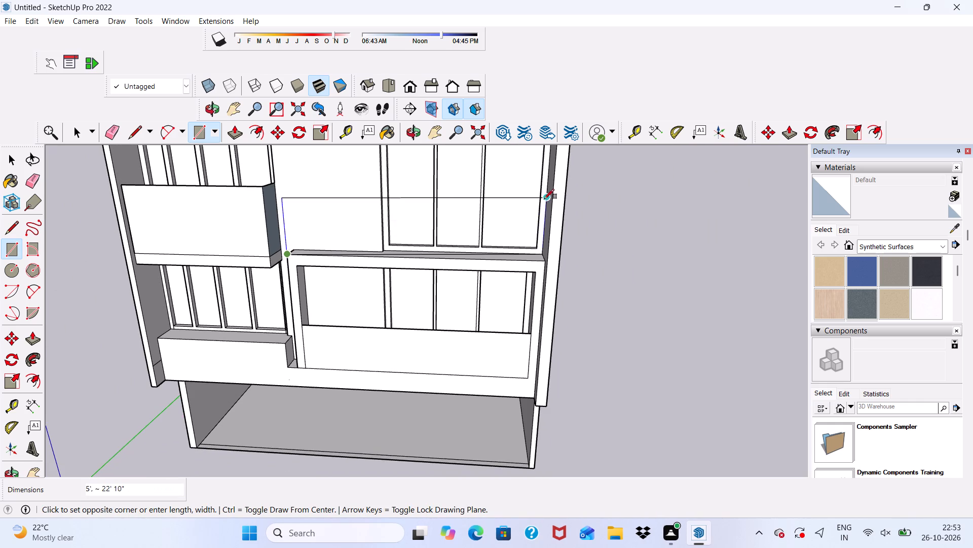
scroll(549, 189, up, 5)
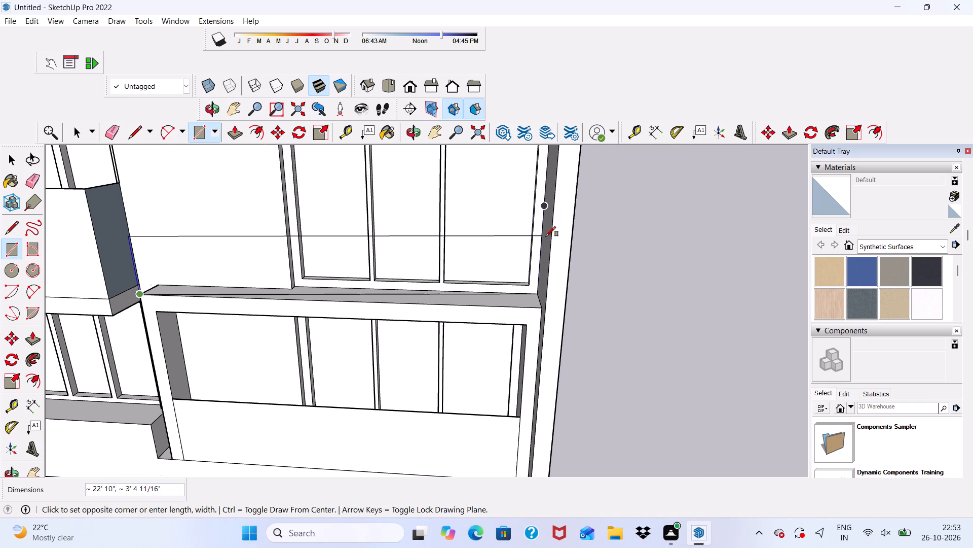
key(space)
Draw an upright rectangle about 22' 8" by 4' 10" along the front top edge of the lowest frame, from its free corner to the side wall.
click(201, 131)
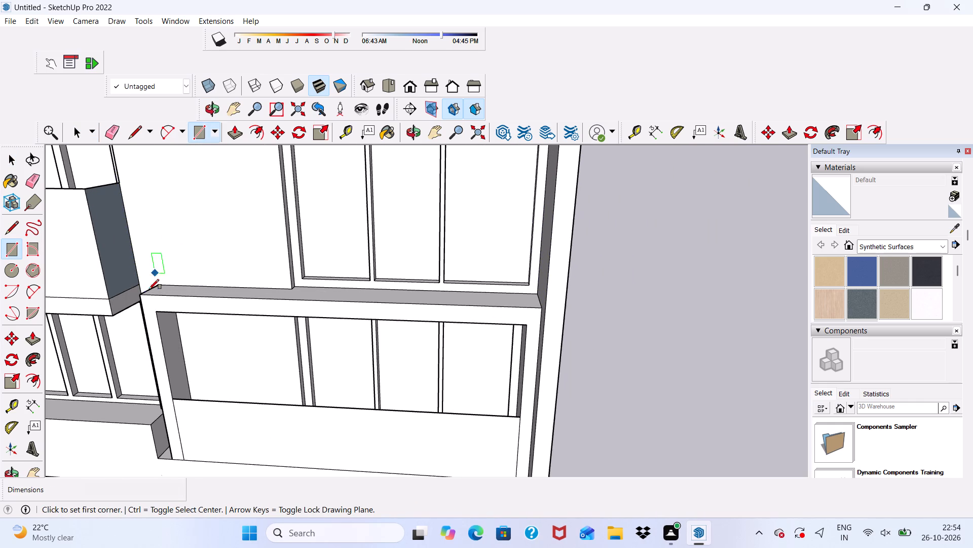
scroll(149, 290, up, 2)
click(138, 298)
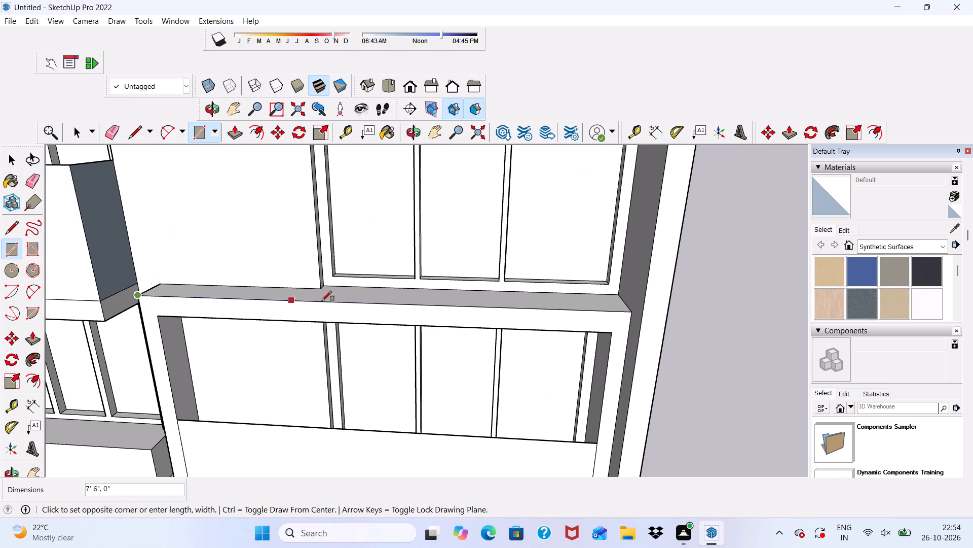
click(648, 200)
Draw an upright rectangle along the frame top's short free side edge, from its back corner to the front panel's top corner.
scroll(639, 207, down, 2)
middle_drag(632, 216, 756, 207)
scroll(156, 312, up, 5)
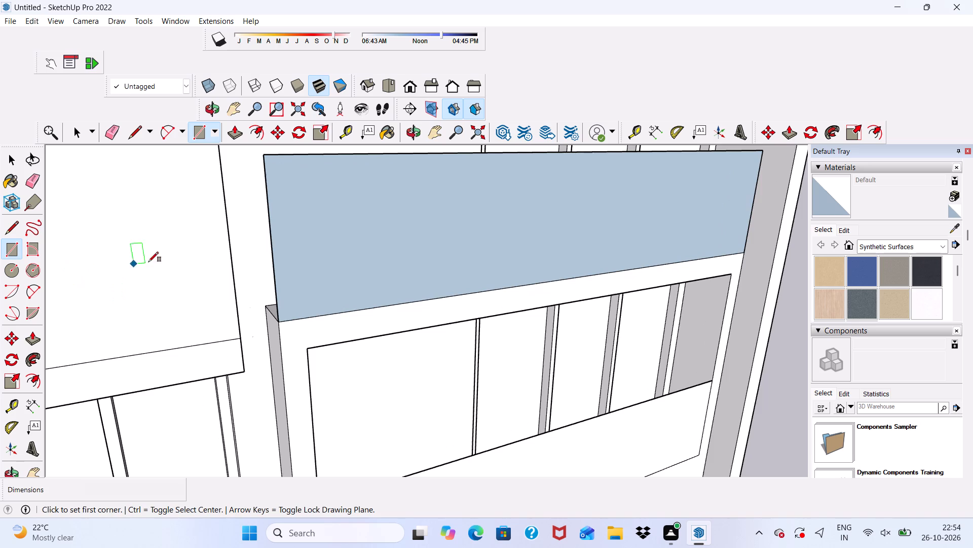
middle_drag(164, 266, 196, 372)
scroll(282, 377, up, 8)
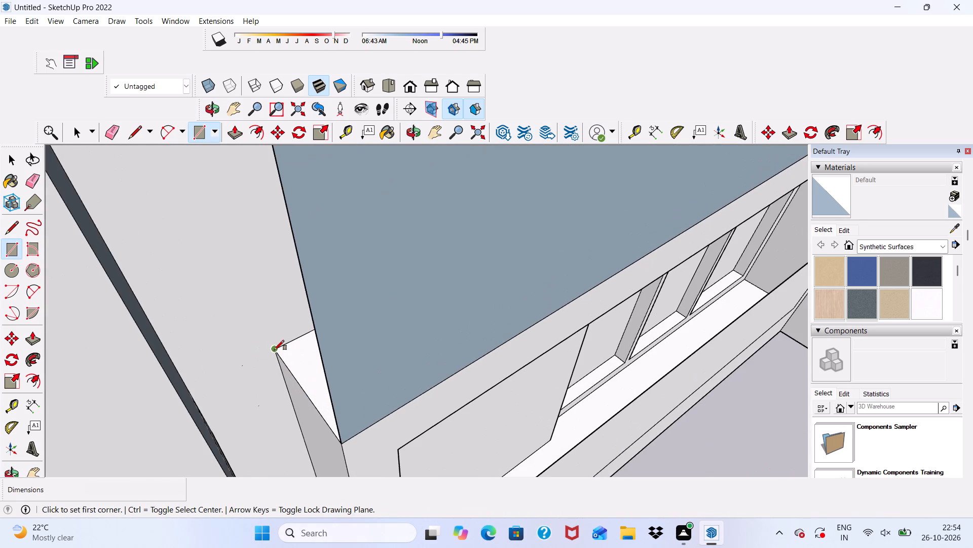
click(274, 350)
scroll(296, 380, down, 5)
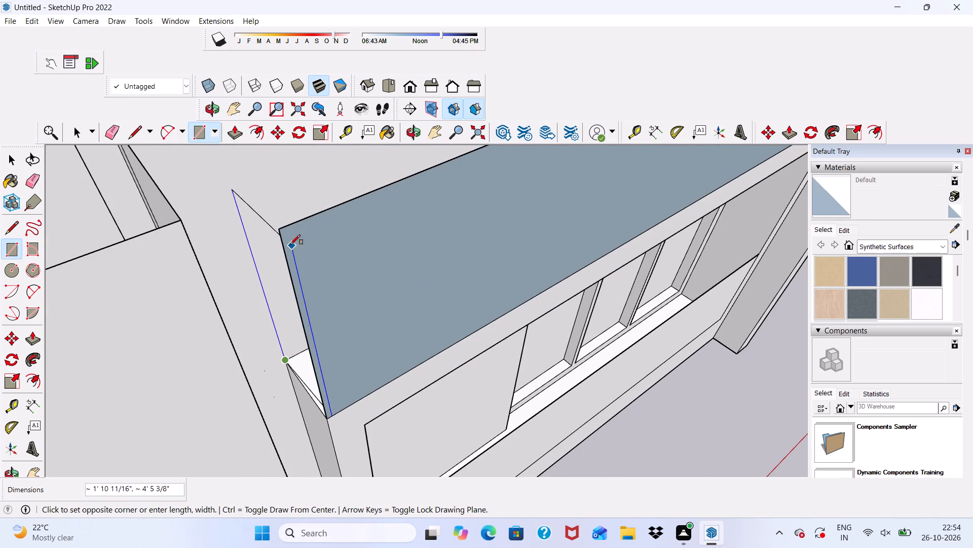
click(281, 230)
Draw an upright rectangle about 20' 8" by 4' across the base of the wider bay's second-lowest framed opening, flush with the frame.
scroll(258, 243, down, 10)
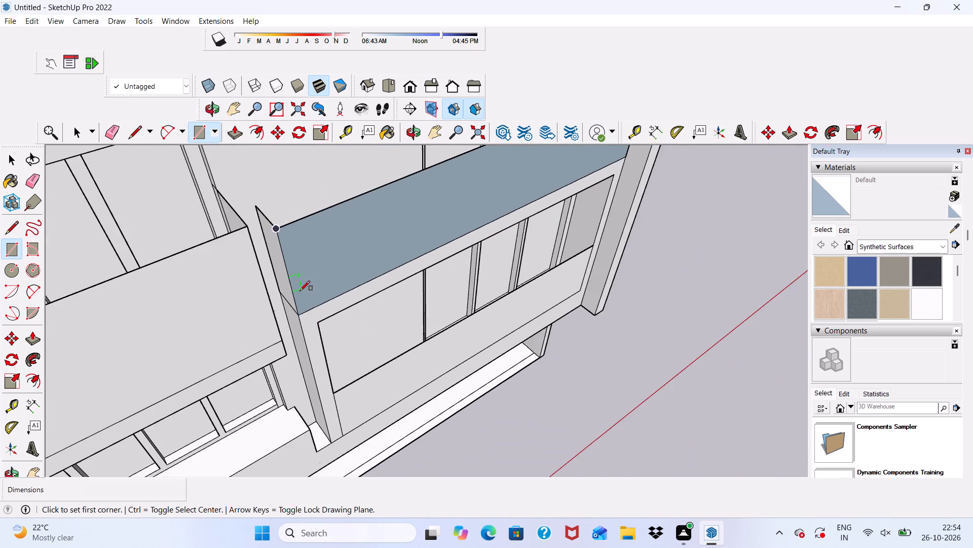
middle_drag(300, 291, 178, 214)
scroll(176, 216, up, 1)
scroll(176, 264, down, 6)
middle_drag(287, 241, 253, 325)
scroll(240, 318, down, 3)
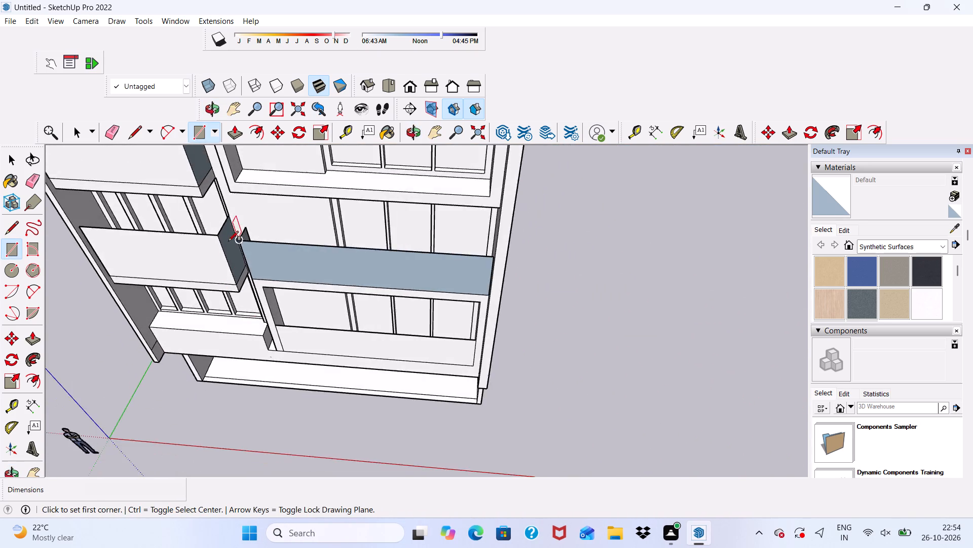
scroll(229, 241, down, 3)
scroll(274, 257, up, 6)
scroll(207, 204, up, 1)
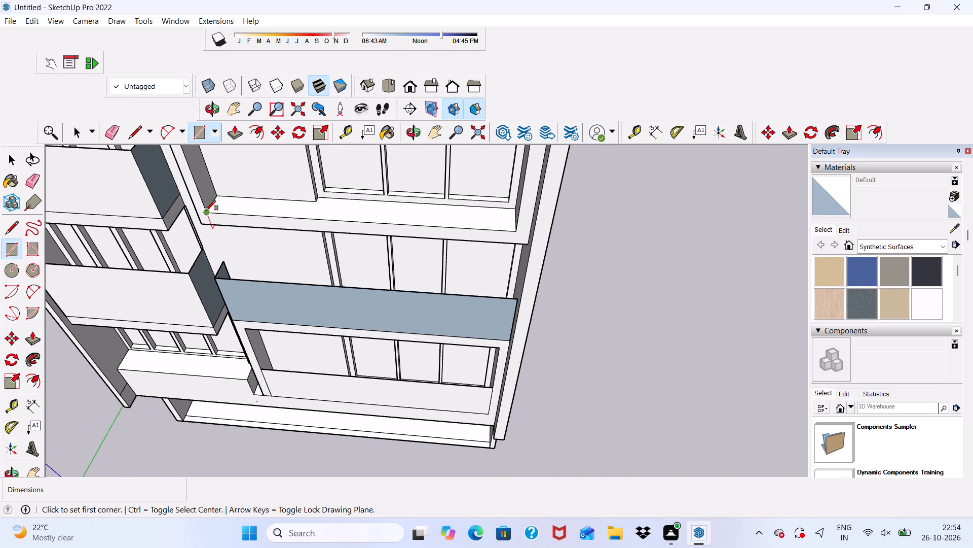
click(205, 212)
scroll(248, 229, down, 4)
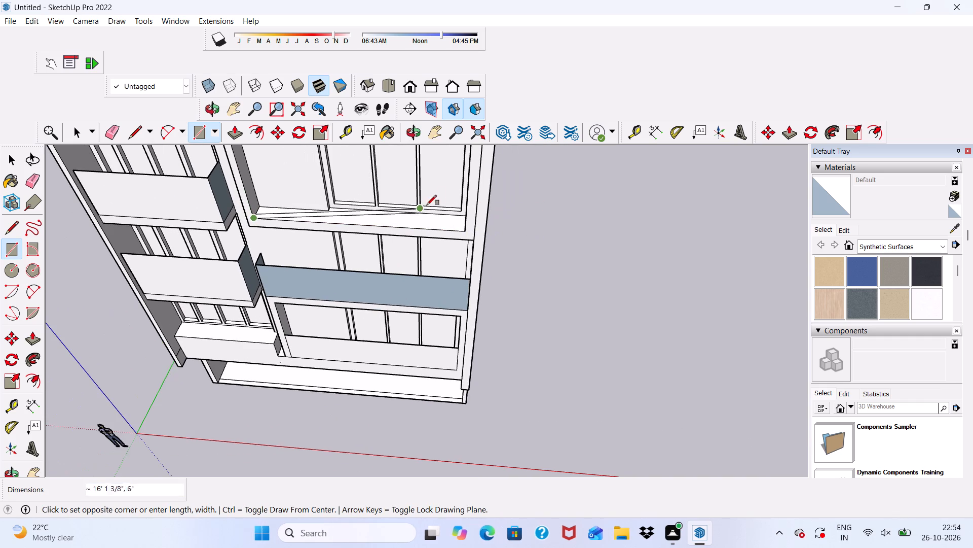
middle_drag(443, 200, 433, 131)
scroll(423, 182, up, 1)
scroll(381, 197, down, 2)
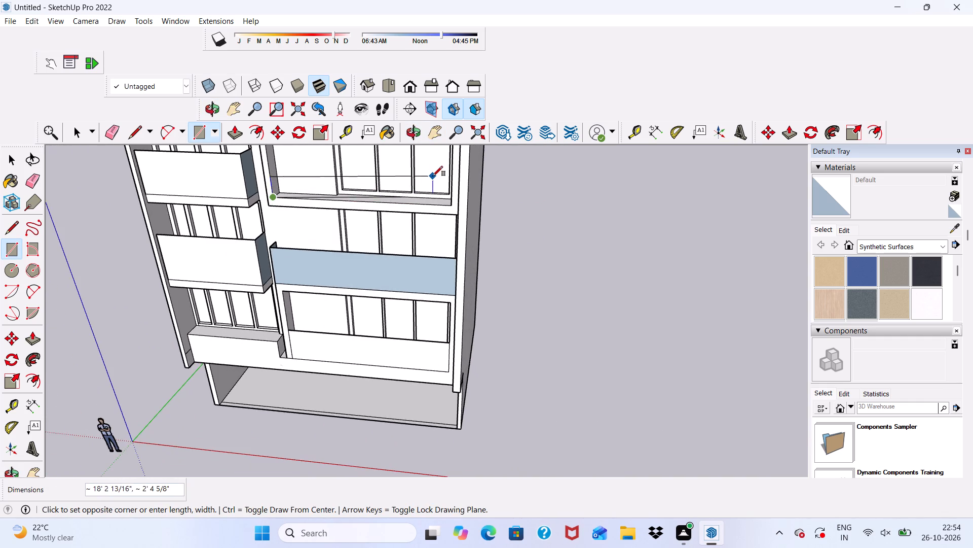
scroll(433, 176, up, 7)
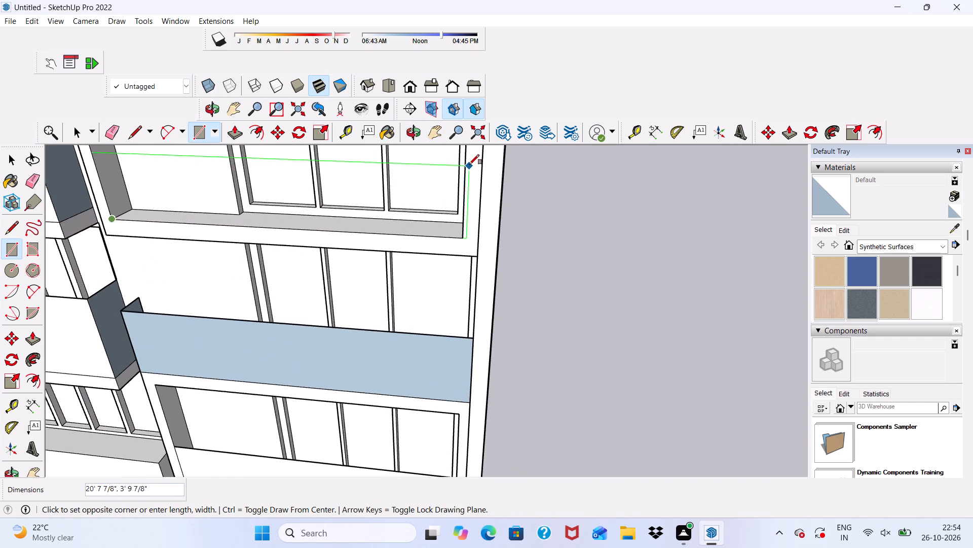
click(469, 155)
scroll(423, 189, down, 4)
middle_drag(414, 222, 411, 200)
Delete the face covering the second-lowest framed opening above its new parapet panel.
key(space)
scroll(327, 193, down, 8)
click(322, 176)
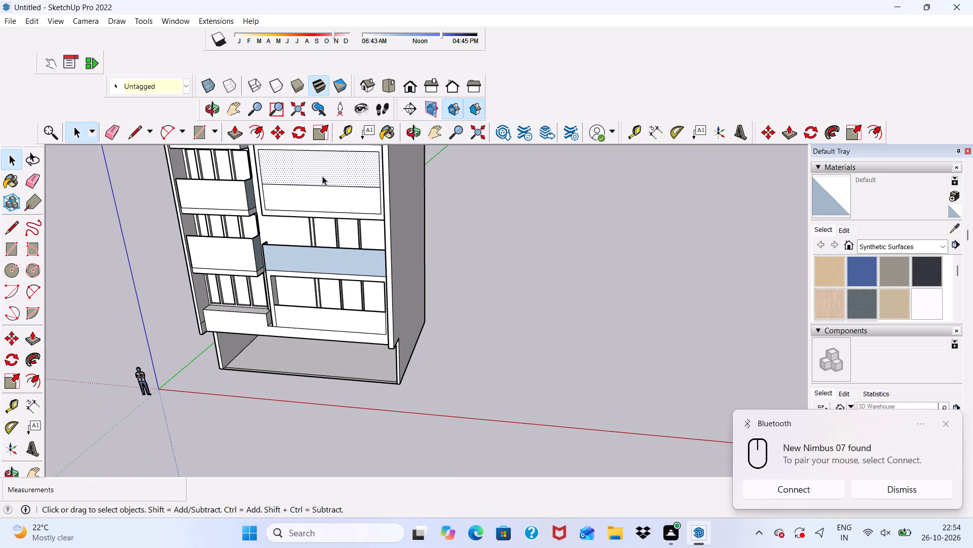
key(Delete)
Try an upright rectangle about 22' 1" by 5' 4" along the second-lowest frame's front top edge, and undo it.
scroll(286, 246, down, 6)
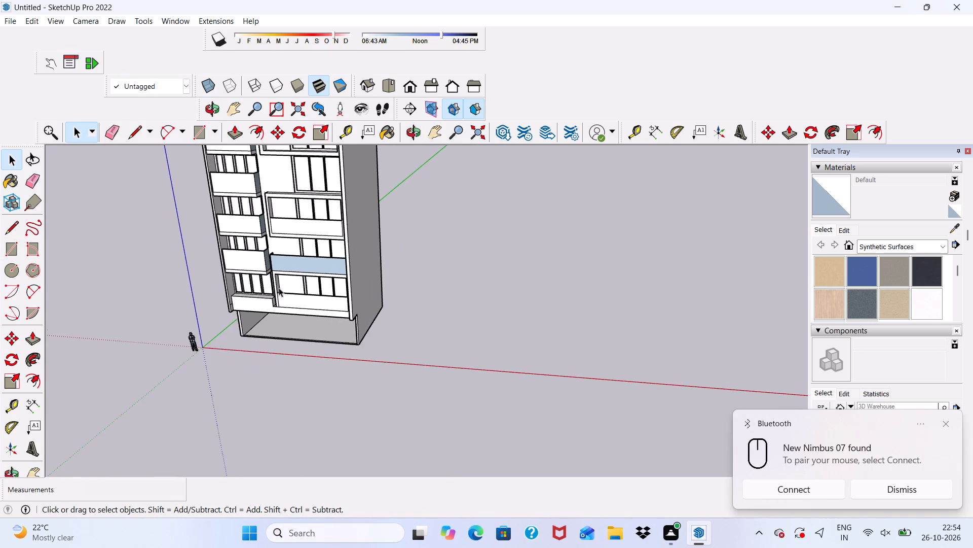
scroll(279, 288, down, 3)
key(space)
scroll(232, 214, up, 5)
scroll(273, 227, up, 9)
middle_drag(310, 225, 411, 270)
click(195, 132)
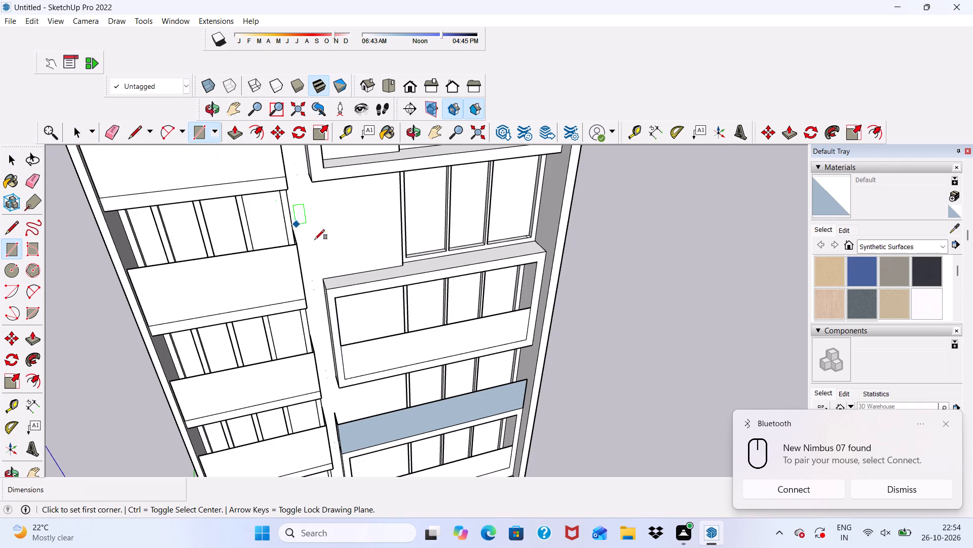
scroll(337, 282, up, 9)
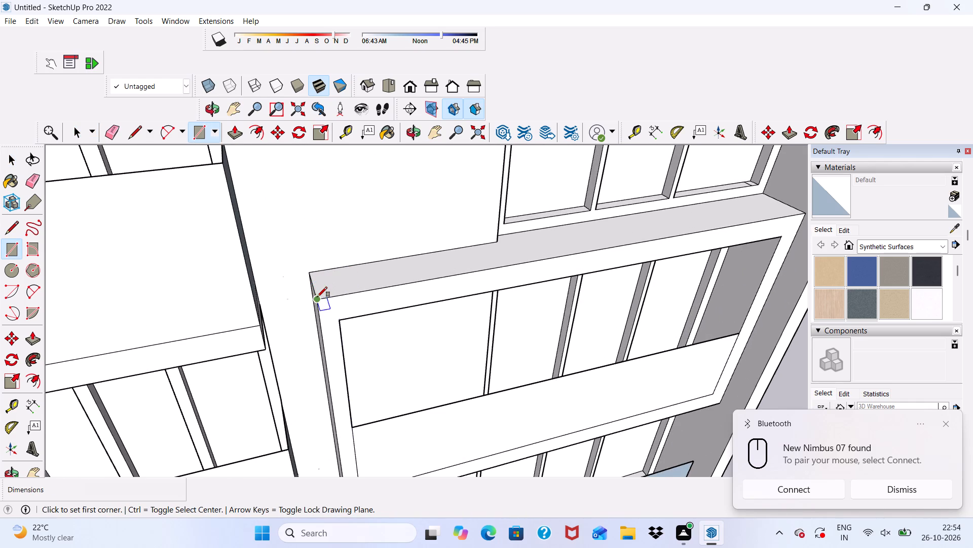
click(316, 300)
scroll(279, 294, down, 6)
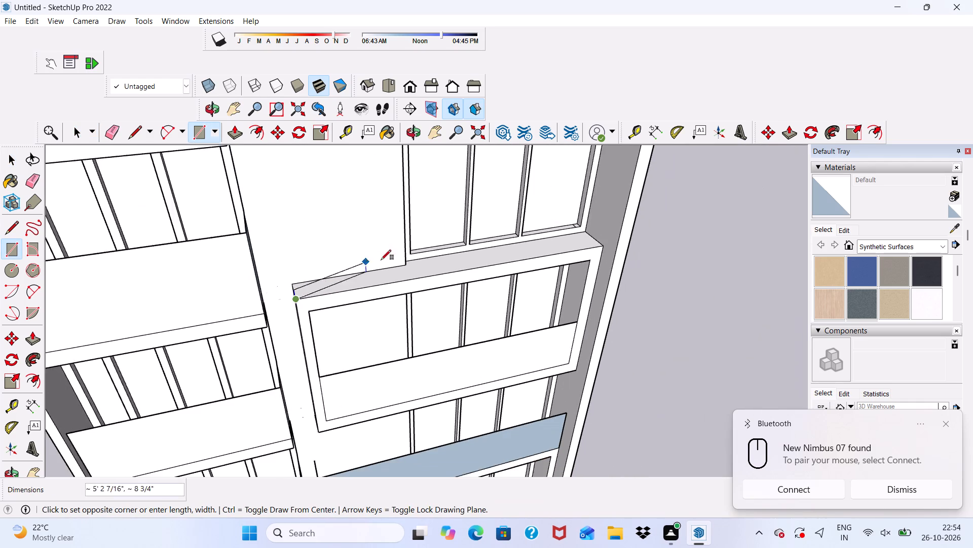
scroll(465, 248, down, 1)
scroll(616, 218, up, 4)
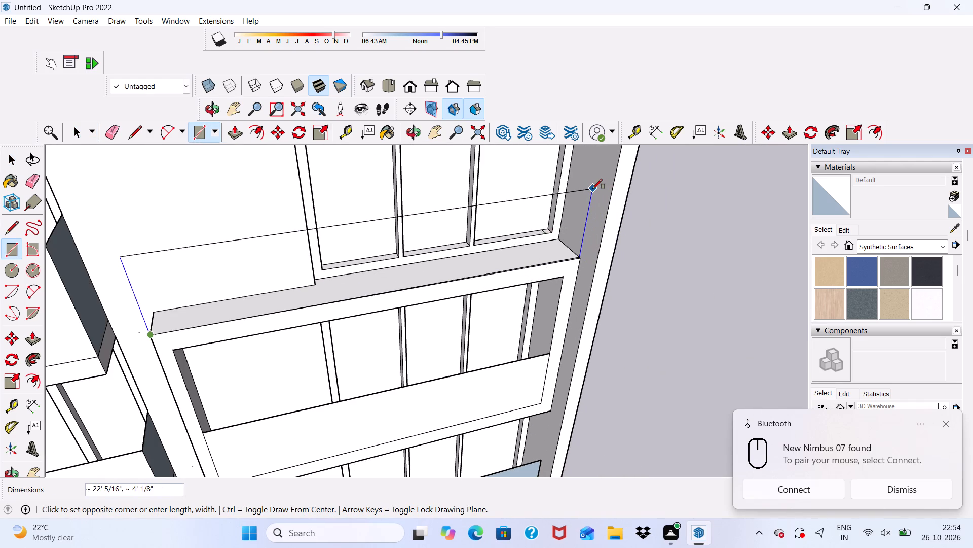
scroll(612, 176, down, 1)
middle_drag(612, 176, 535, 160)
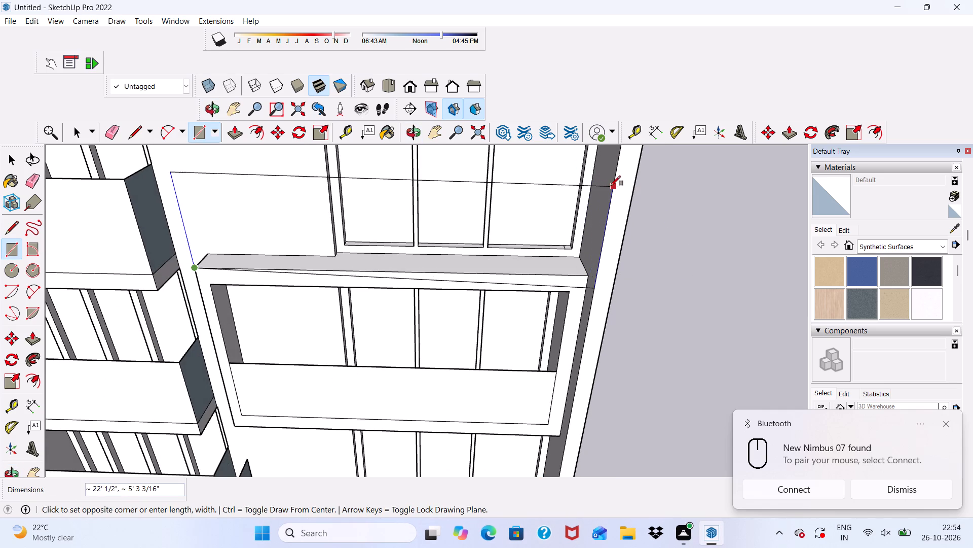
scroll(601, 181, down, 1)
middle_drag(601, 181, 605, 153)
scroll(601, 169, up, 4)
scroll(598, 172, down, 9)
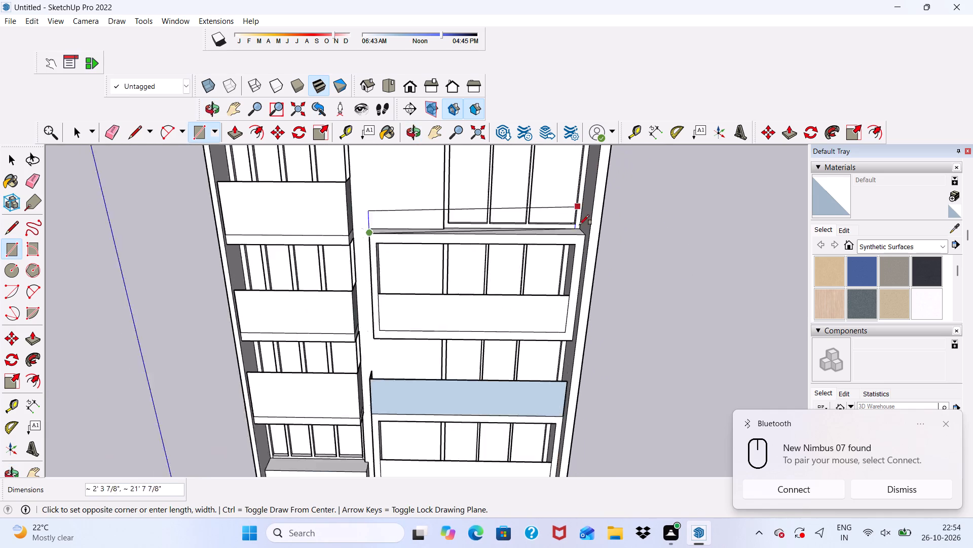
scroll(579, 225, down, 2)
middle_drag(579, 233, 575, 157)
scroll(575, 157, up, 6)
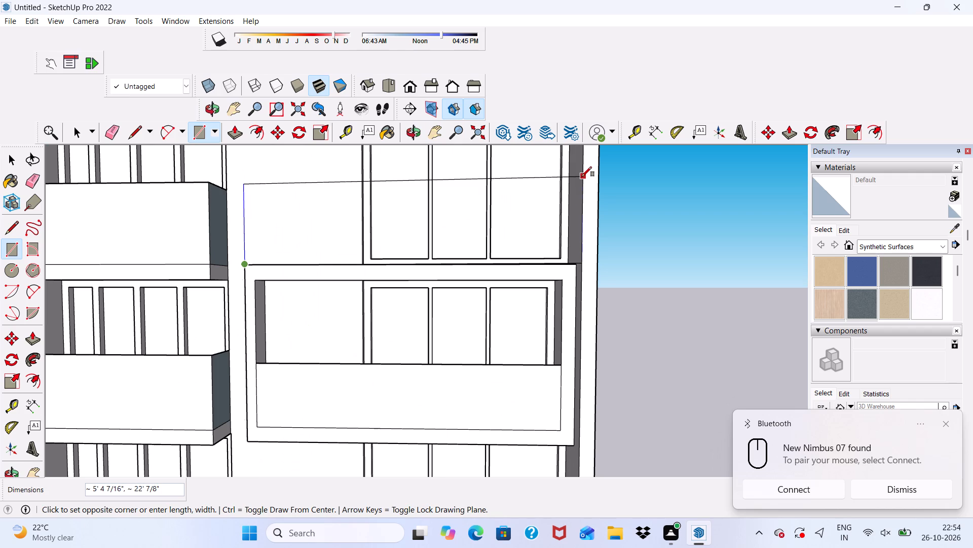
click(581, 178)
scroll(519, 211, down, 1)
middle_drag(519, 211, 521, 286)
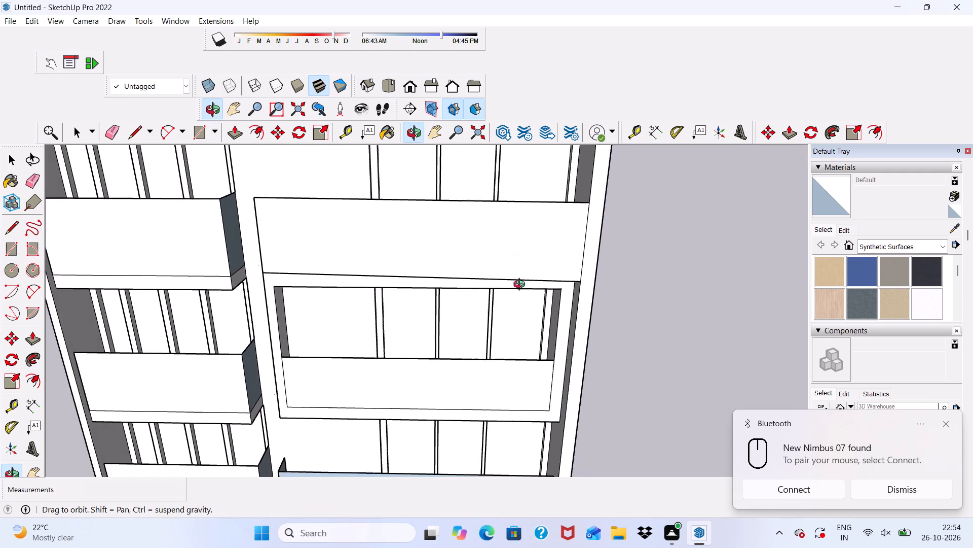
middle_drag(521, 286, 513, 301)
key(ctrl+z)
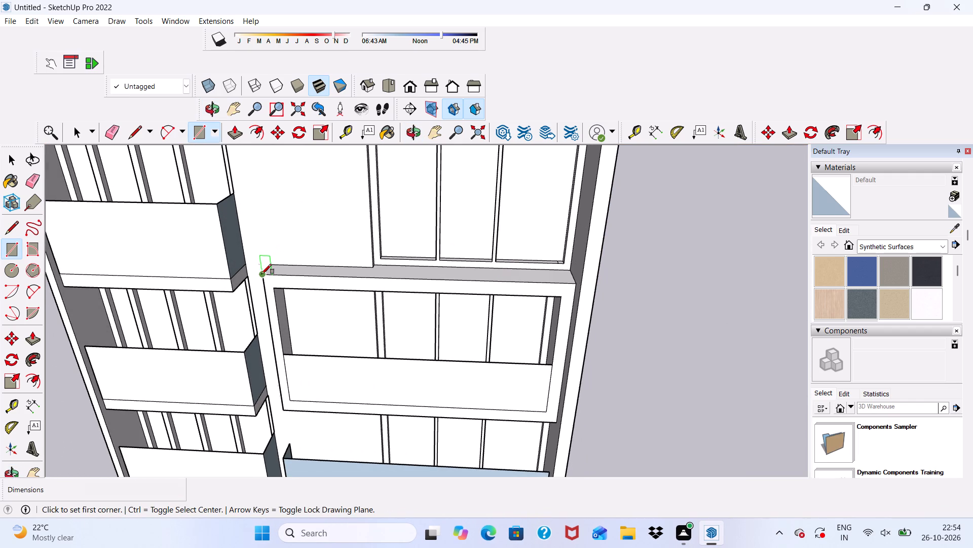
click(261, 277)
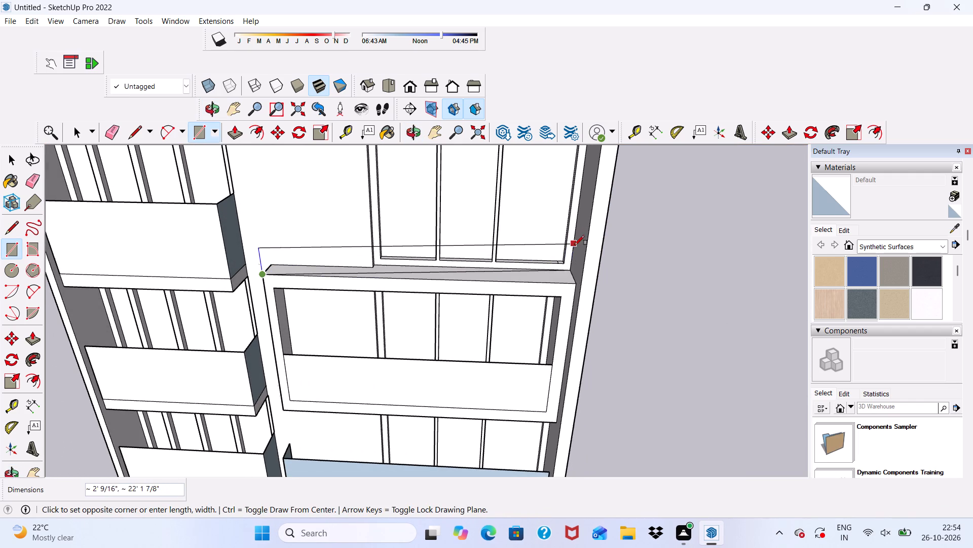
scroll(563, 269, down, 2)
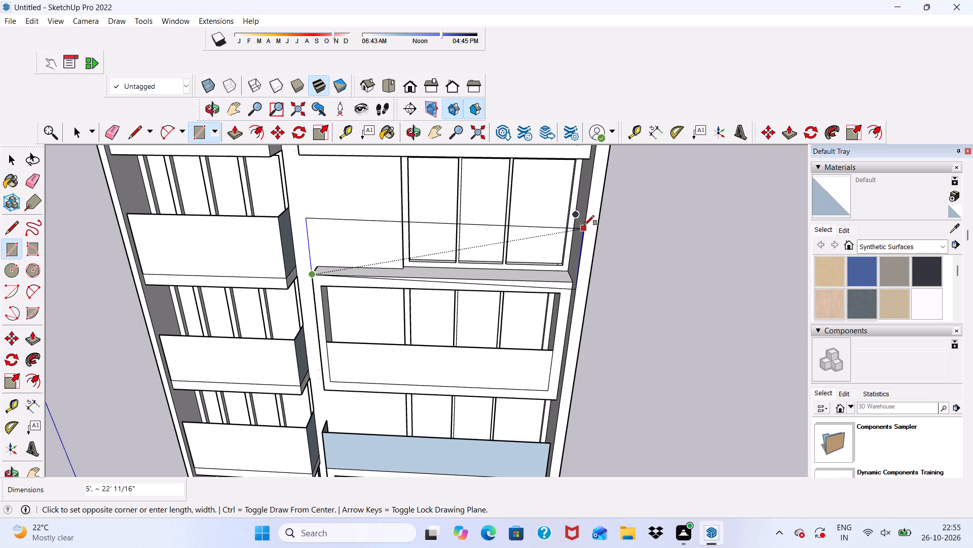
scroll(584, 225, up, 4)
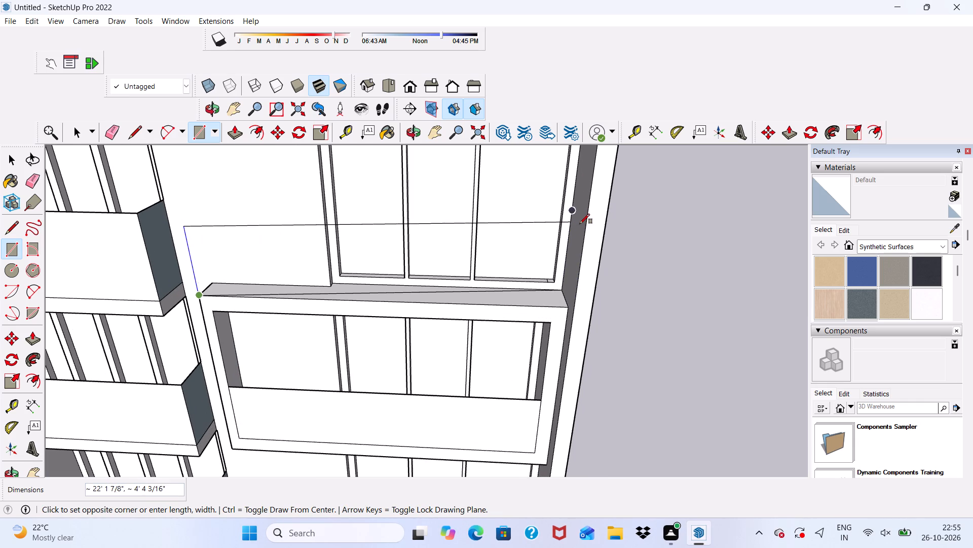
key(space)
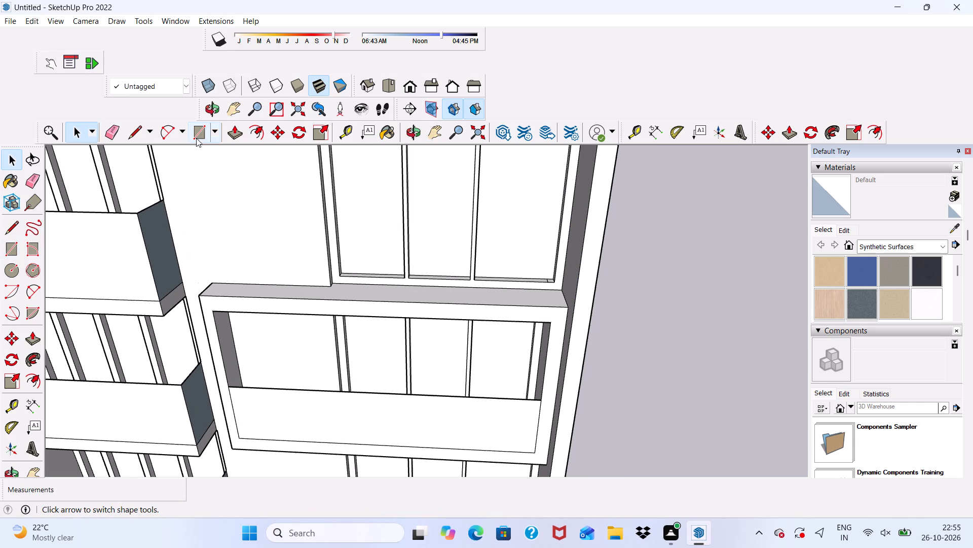
Draw an upright rectangle about 22' by 5' 2" along the second-lowest frame's front top edge, from its free corner to the side wall.
click(200, 136)
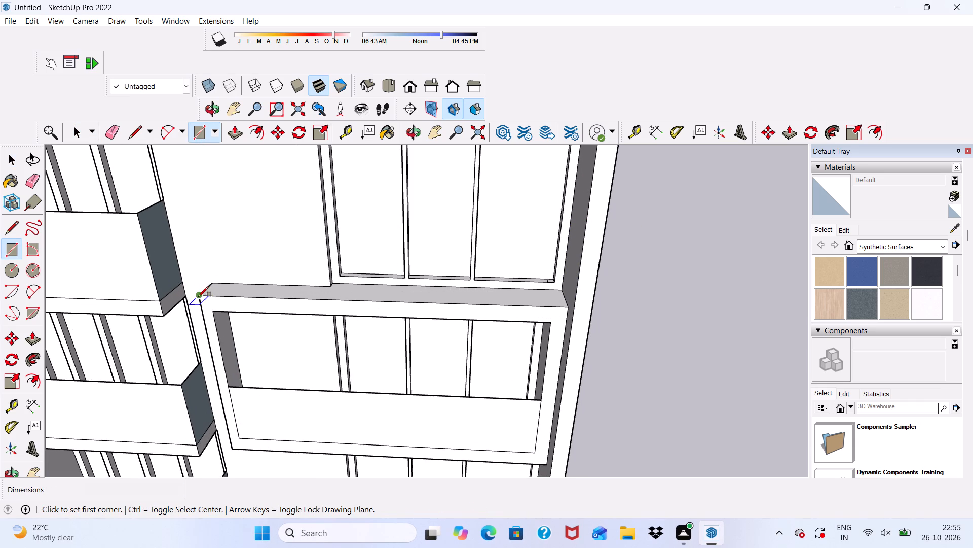
click(197, 297)
scroll(197, 297, up, 1)
scroll(198, 293, down, 6)
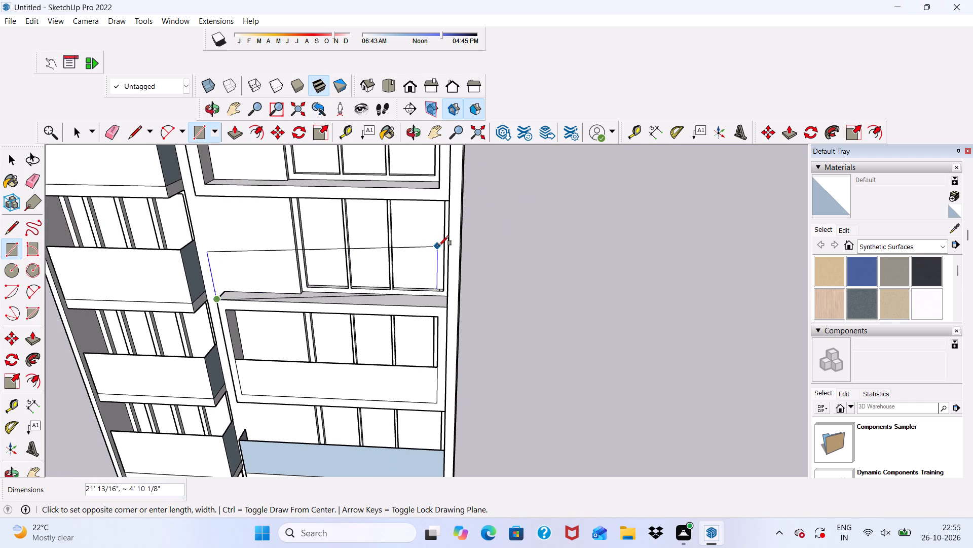
scroll(392, 254, down, 1)
middle_drag(387, 259, 514, 222)
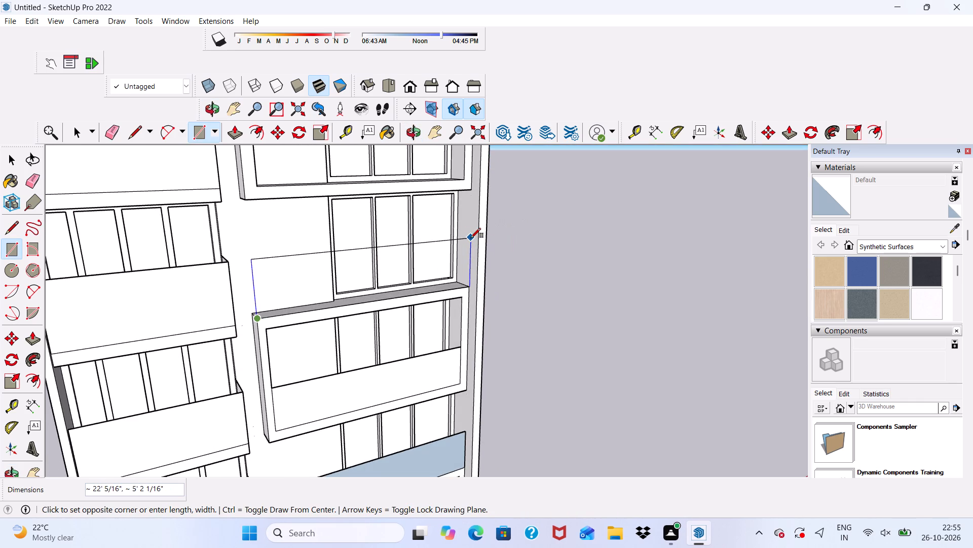
click(472, 238)
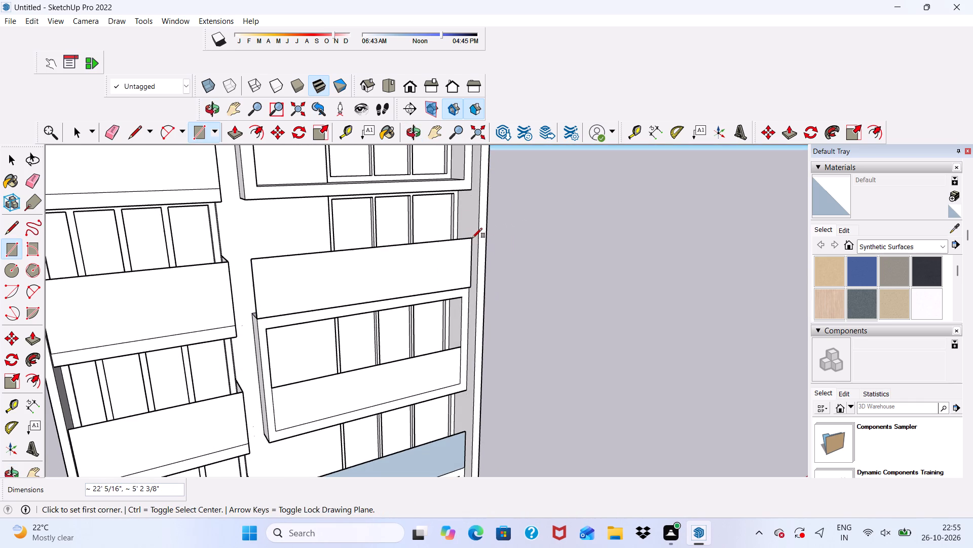
Draw an upright side-return rectangle about 1' 11" by 5' from the new second-lowest parapet's free front corner back to the facade wall.
middle_drag(472, 238, 303, 340)
middle_drag(305, 286, 565, 183)
scroll(436, 224, up, 2)
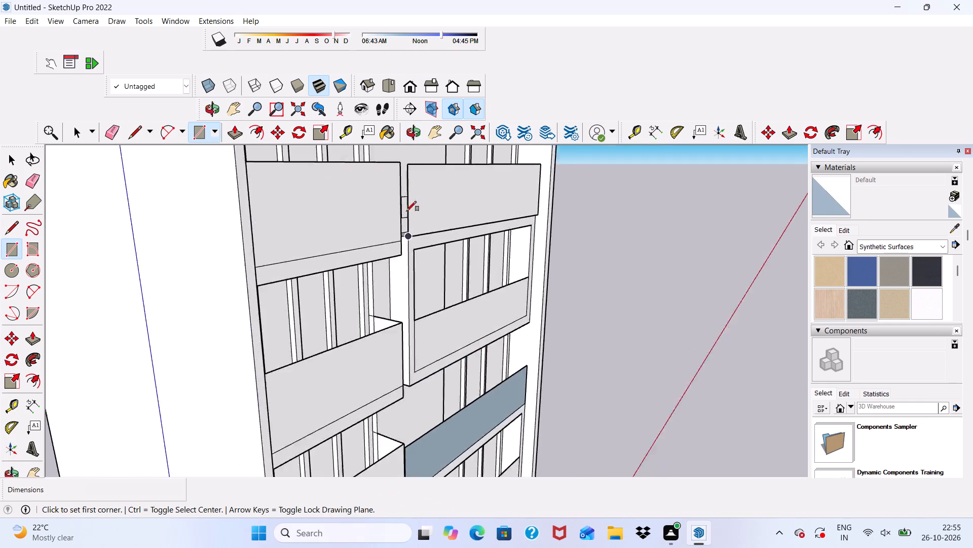
scroll(406, 211, up, 7)
scroll(395, 178, down, 1)
middle_drag(396, 179, 395, 295)
scroll(400, 315, up, 9)
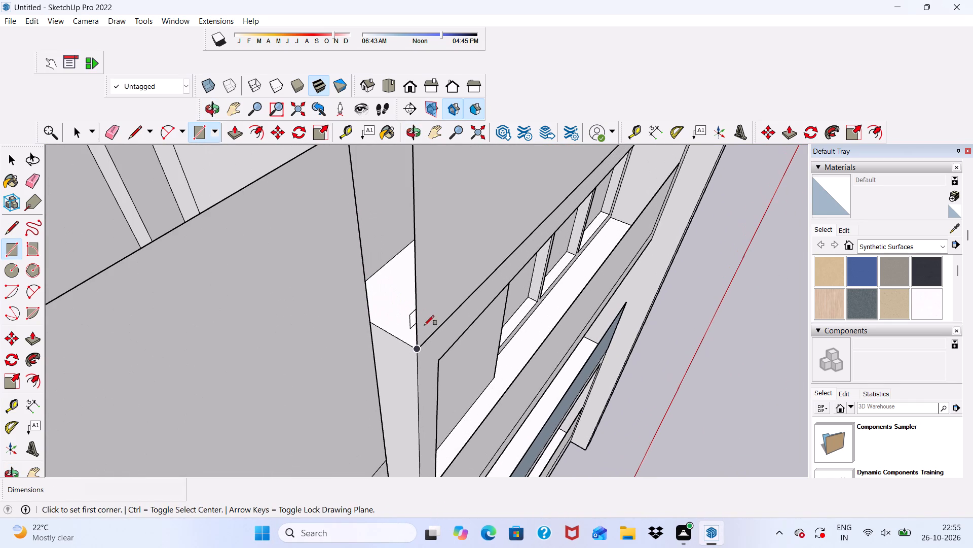
click(416, 346)
scroll(368, 200, down, 8)
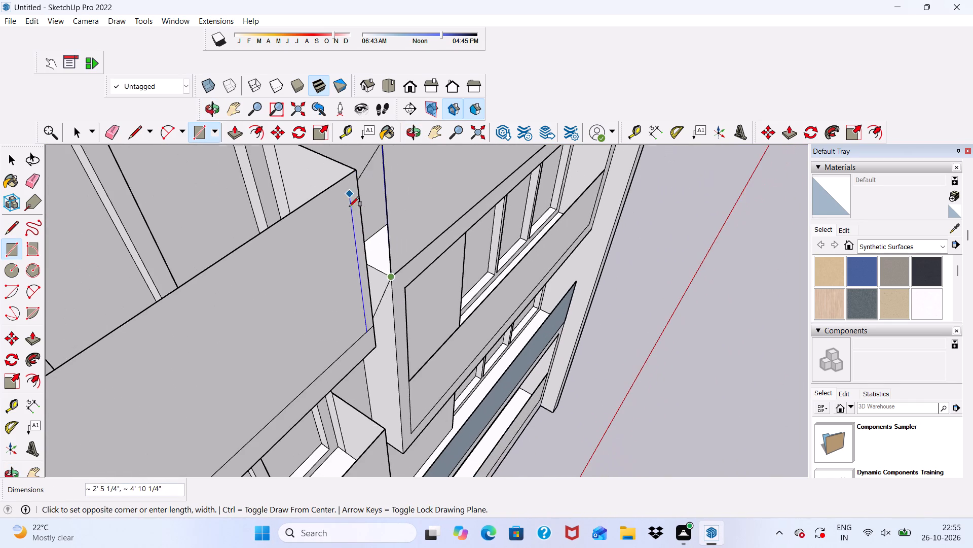
scroll(331, 157, down, 10)
scroll(355, 165, up, 4)
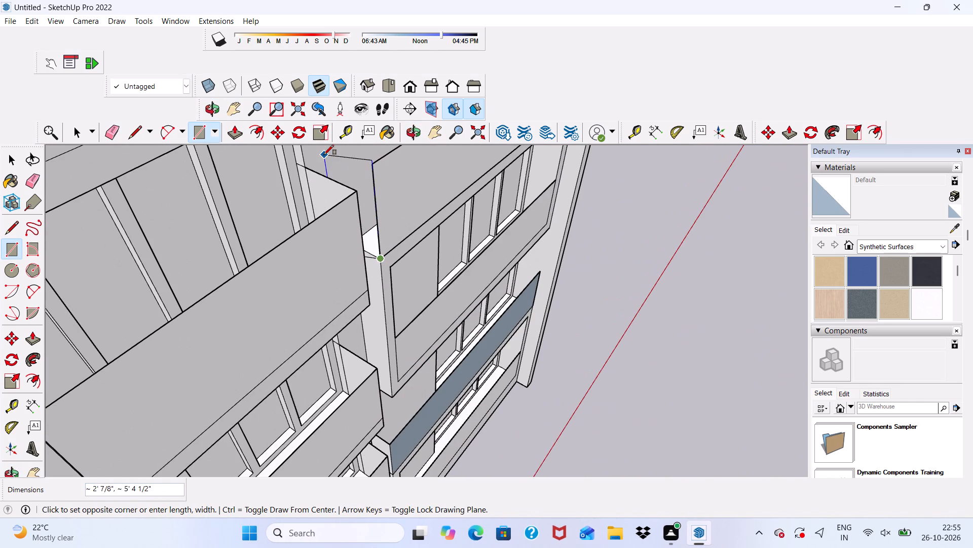
scroll(342, 166, down, 2)
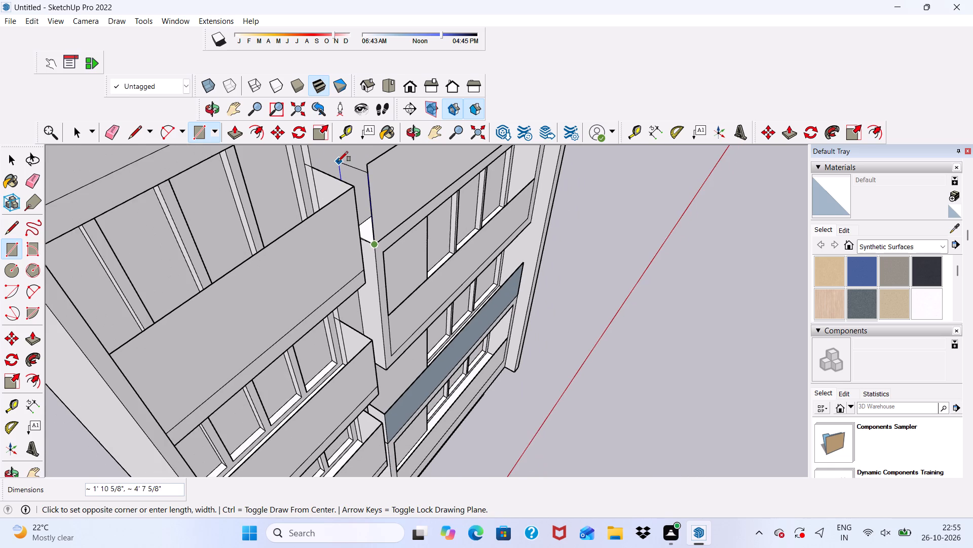
scroll(338, 161, down, 3)
scroll(348, 168, up, 4)
scroll(344, 165, down, 11)
scroll(362, 191, up, 3)
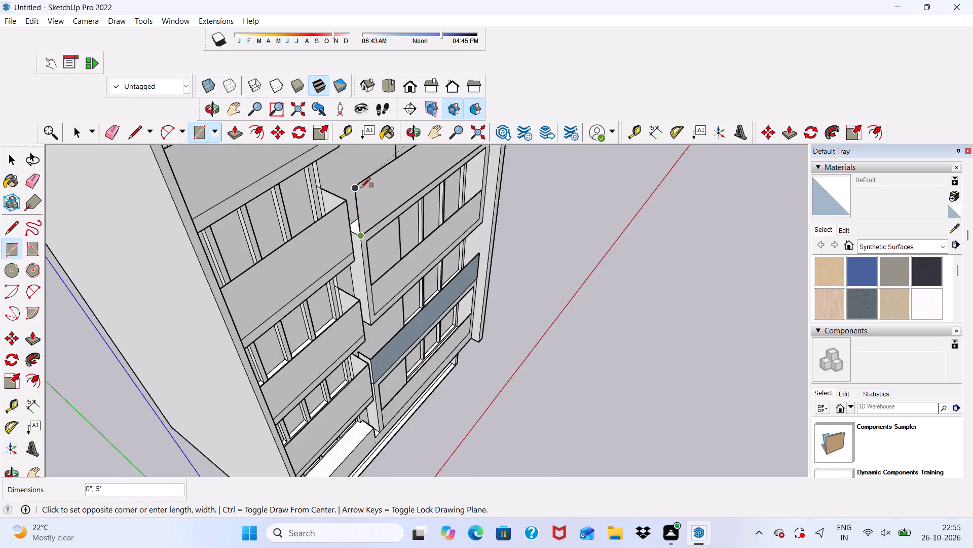
scroll(361, 188, up, 6)
scroll(342, 169, down, 1)
scroll(312, 170, up, 4)
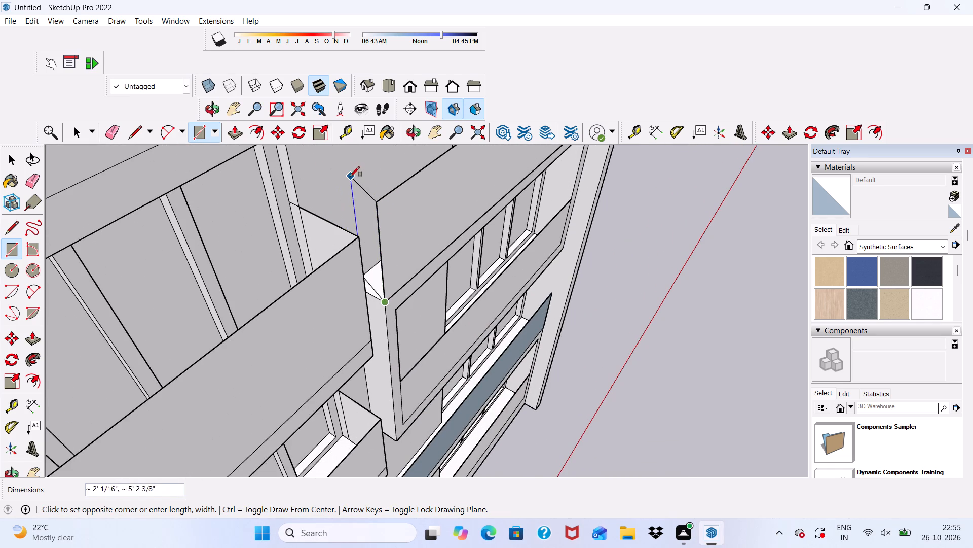
scroll(349, 177, down, 2)
middle_drag(349, 177, 238, 139)
scroll(300, 149, up, 4)
scroll(319, 146, down, 6)
scroll(346, 156, up, 2)
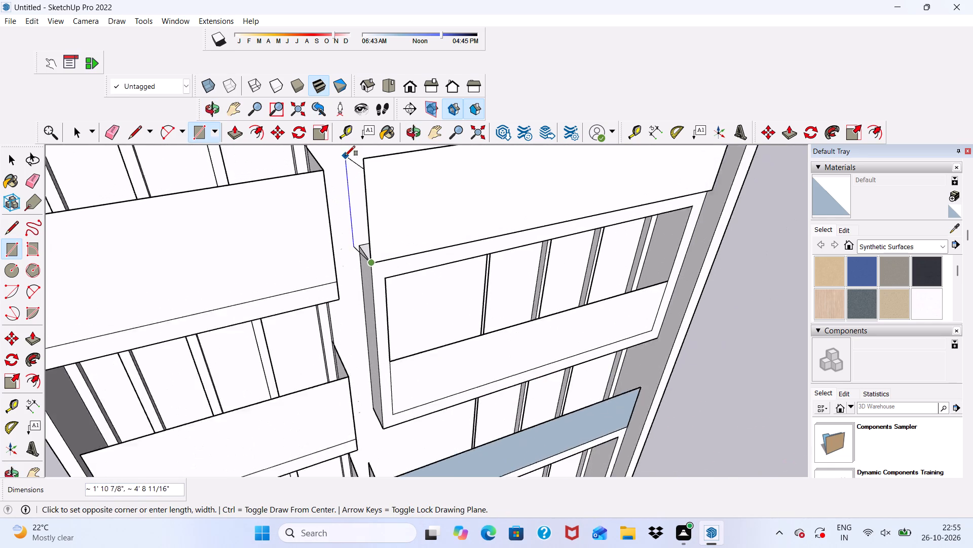
scroll(345, 156, up, 2)
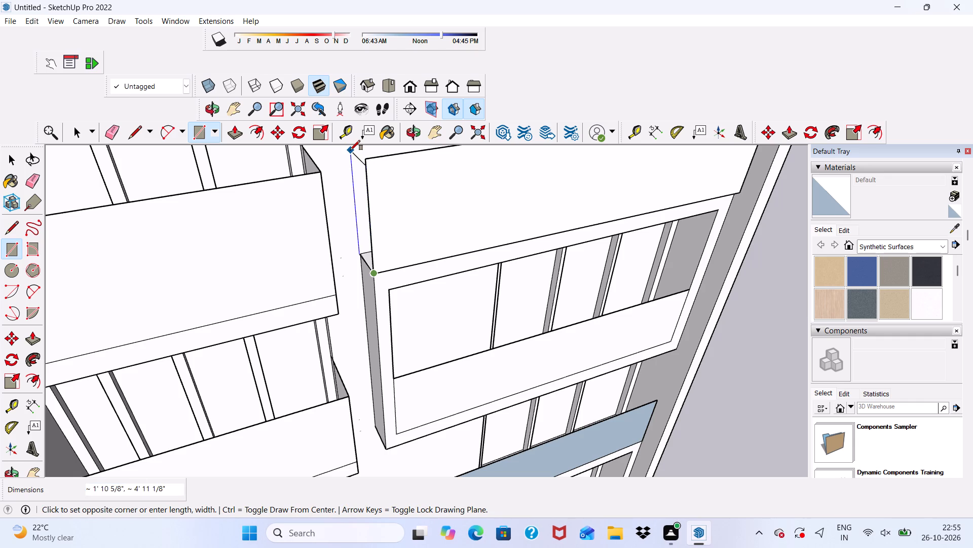
scroll(349, 150, up, 3)
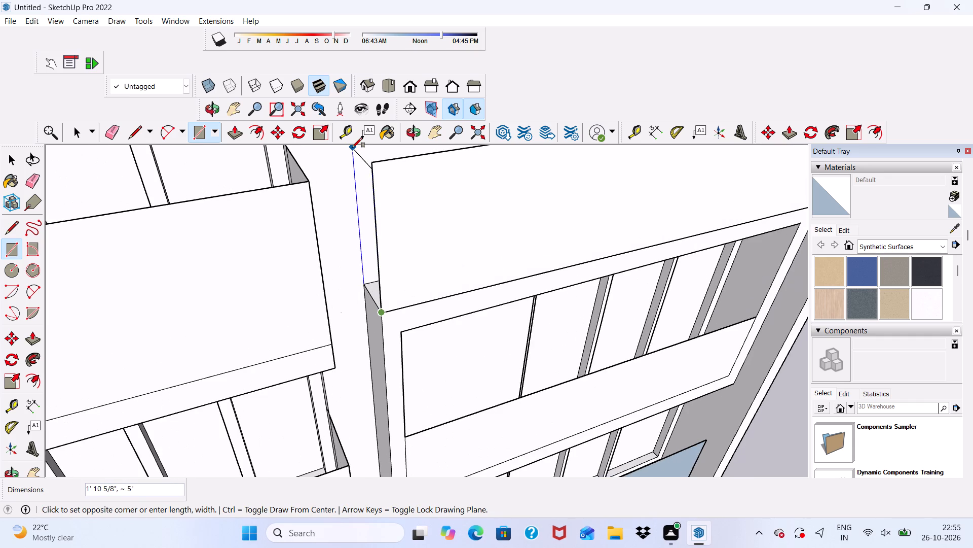
click(352, 148)
Draw an upright rectangle about 20' 5" by 4' 6" across the base of the wider bay's top framed opening, flush with the frame.
scroll(324, 189, down, 5)
middle_drag(358, 273, 316, 201)
scroll(316, 201, up, 1)
scroll(311, 219, down, 7)
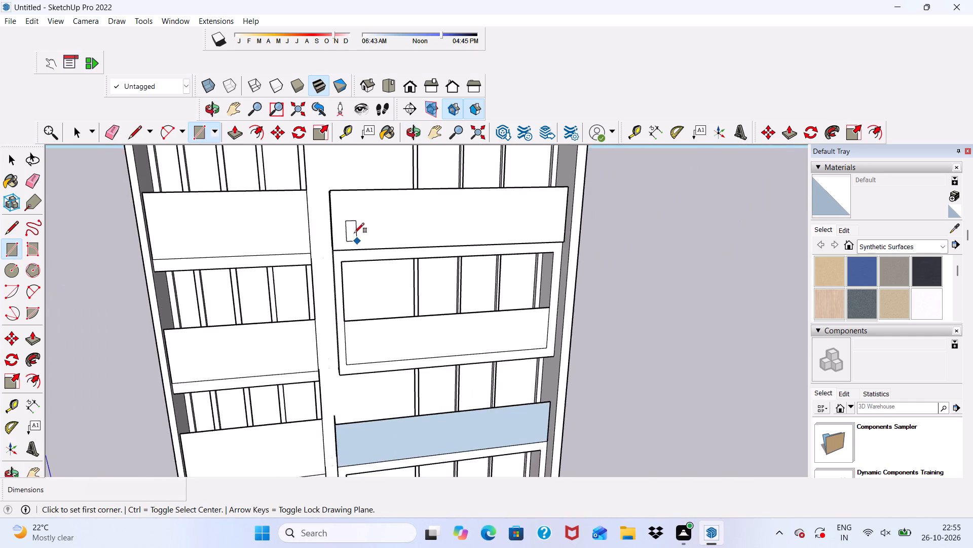
scroll(354, 233, down, 3)
middle_drag(356, 250, 334, 188)
scroll(325, 193, down, 10)
scroll(364, 170, up, 11)
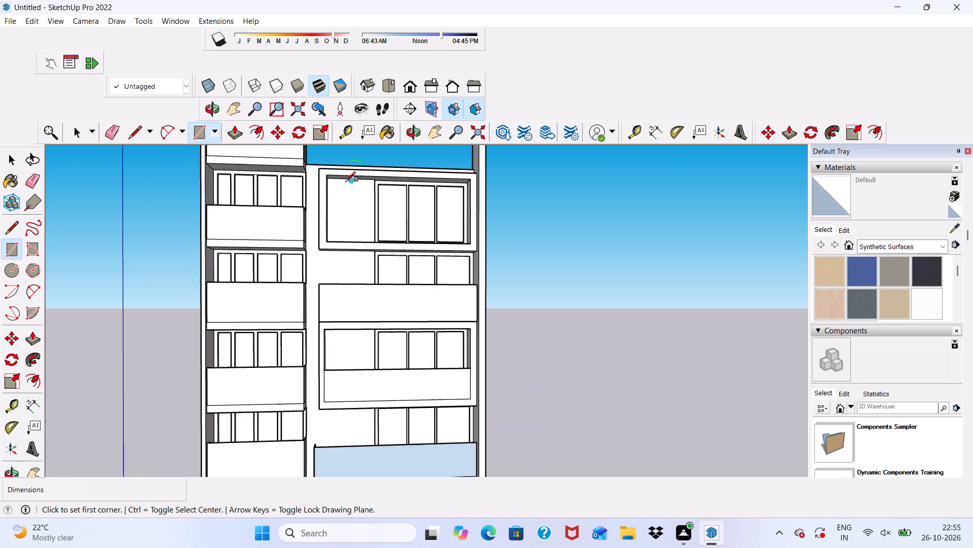
middle_drag(345, 184, 247, 269)
scroll(351, 238, up, 4)
scroll(316, 238, down, 1)
scroll(315, 239, up, 4)
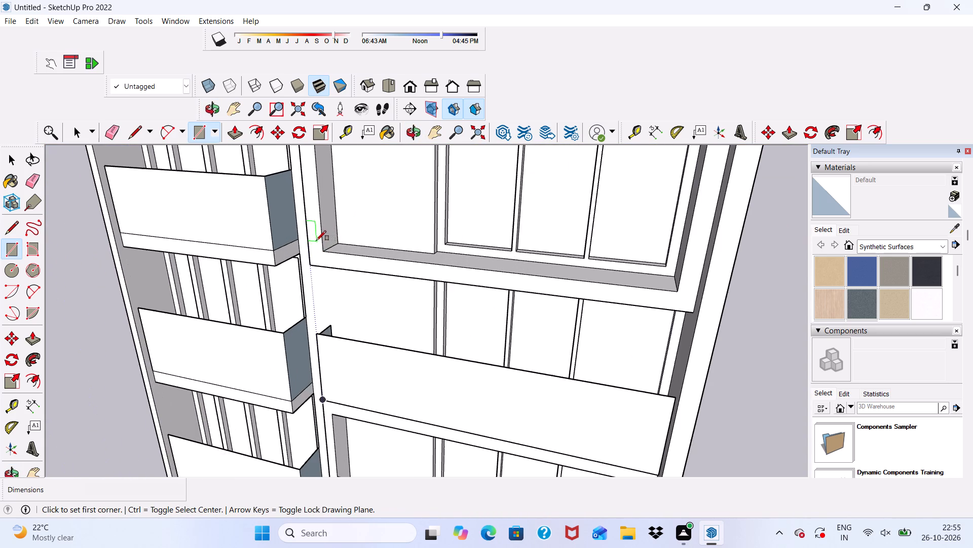
scroll(324, 251, down, 1)
click(324, 251)
scroll(314, 244, down, 5)
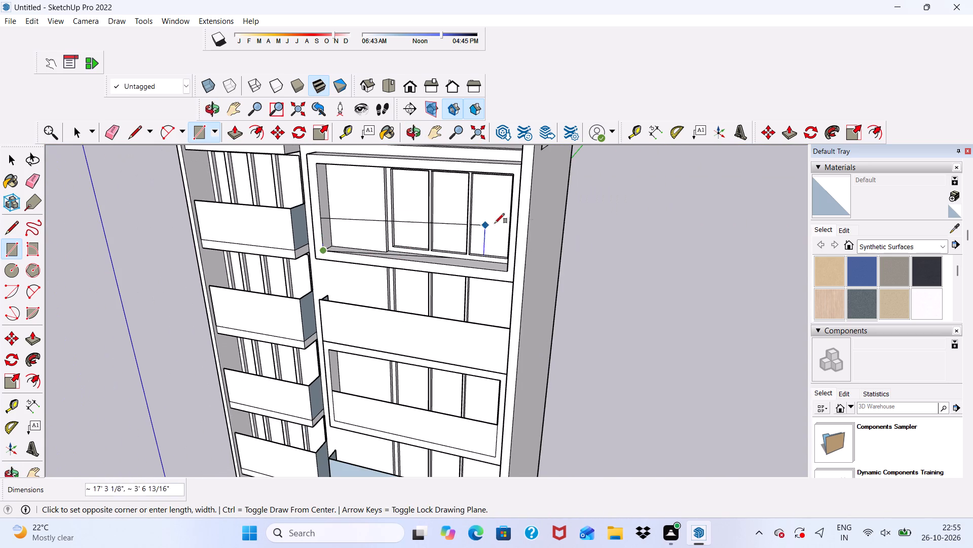
scroll(504, 222, up, 4)
scroll(504, 222, down, 1)
middle_drag(504, 224, 545, 205)
scroll(545, 205, up, 4)
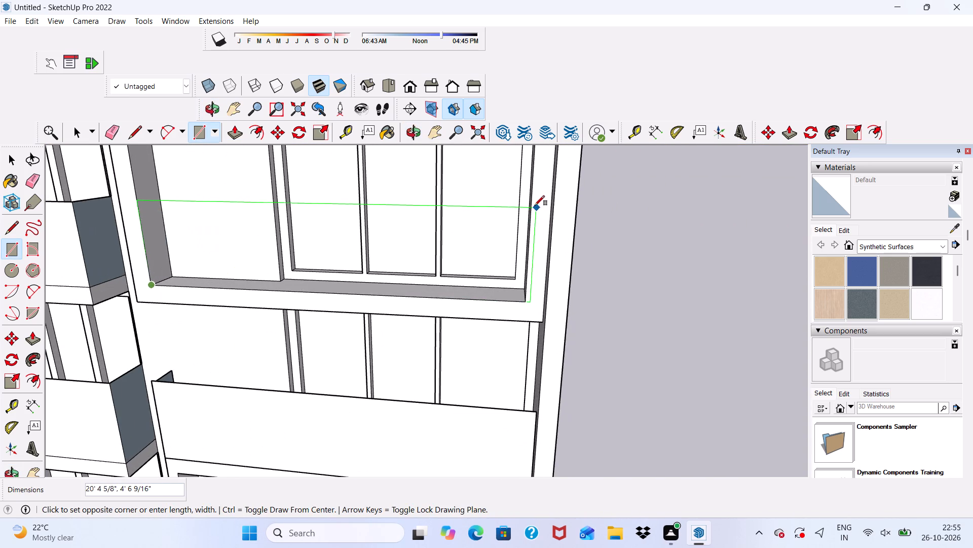
click(534, 203)
Delete the face covering the top framed opening above its new parapet panel.
scroll(454, 233, down, 5)
key(space)
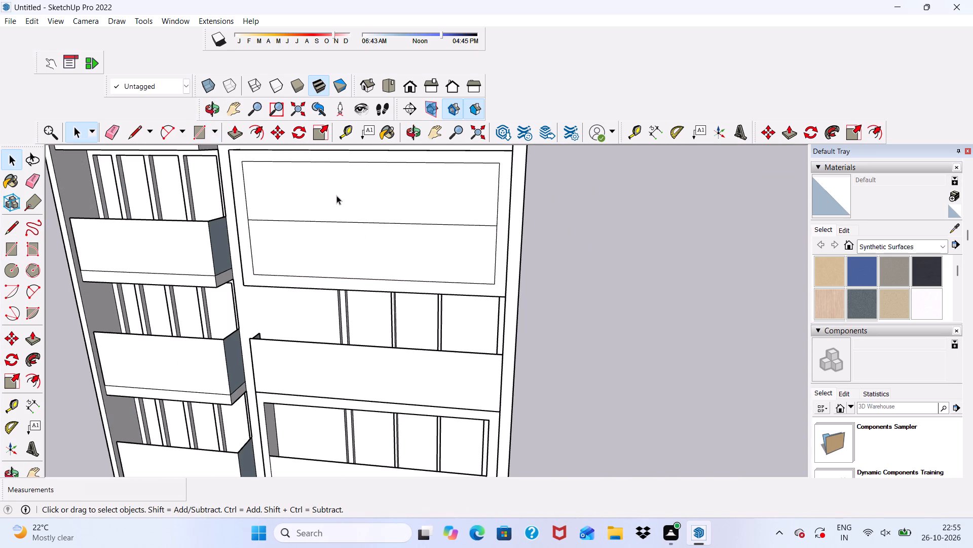
click(336, 195)
key(Delete)
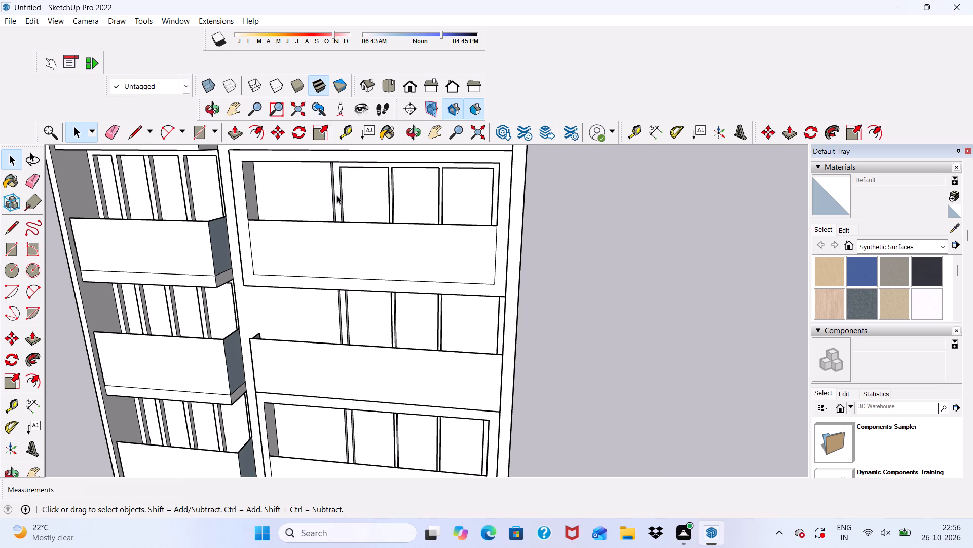
Examine the whole front facade and the lower floors' parapet panels from several angles.
scroll(339, 209, down, 9)
middle_click(332, 233)
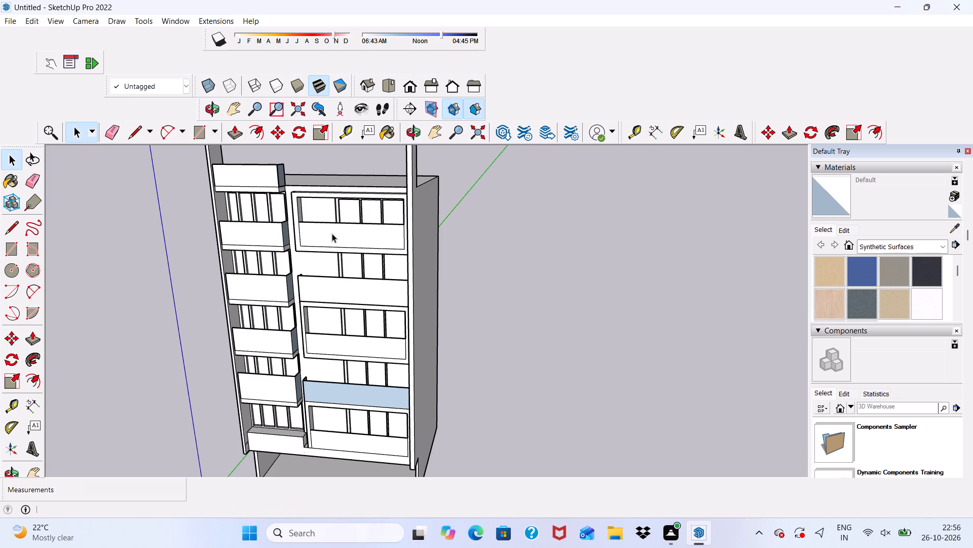
scroll(290, 225, down, 6)
middle_drag(221, 238, 256, 135)
scroll(299, 229, up, 5)
scroll(299, 230, down, 3)
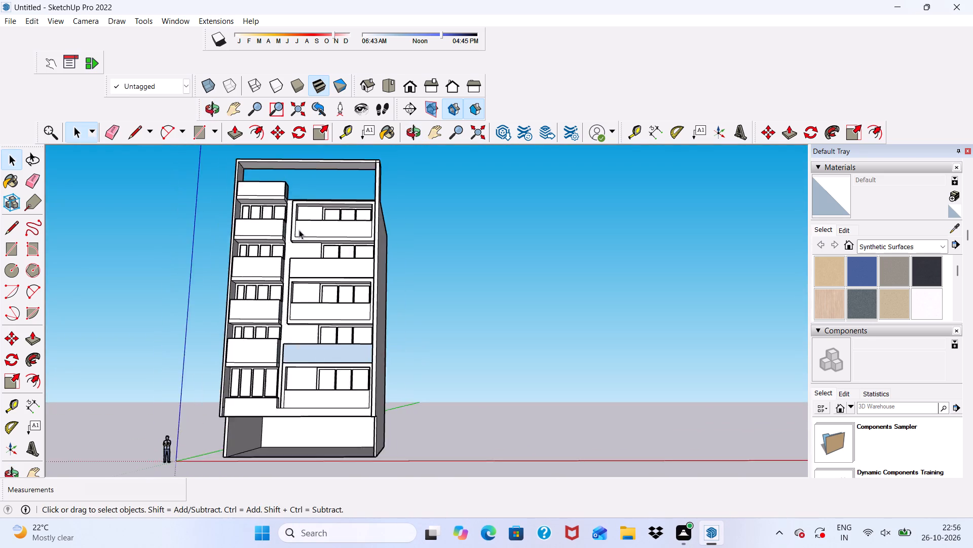
scroll(299, 230, down, 1)
middle_drag(299, 230, 154, 374)
scroll(265, 331, up, 7)
scroll(353, 287, up, 5)
scroll(385, 165, up, 3)
scroll(375, 178, down, 2)
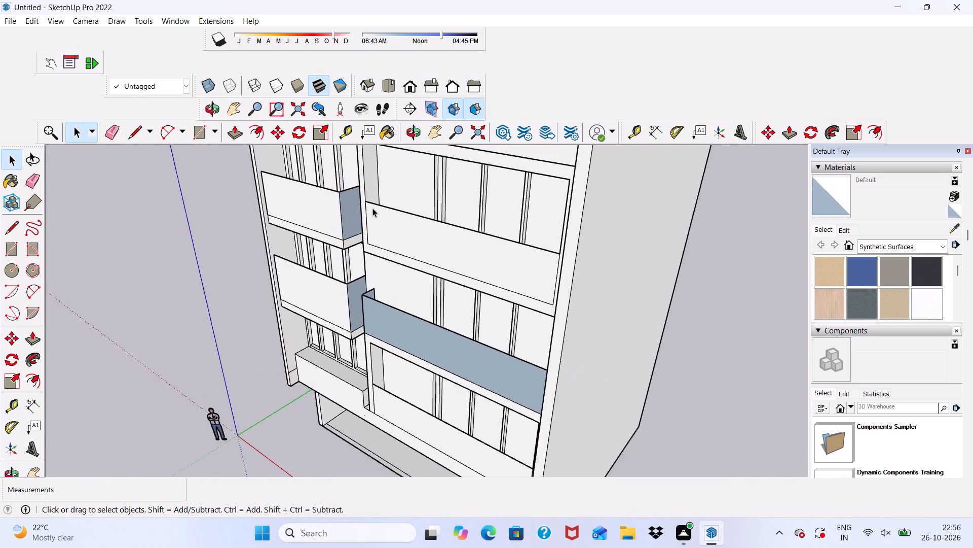
scroll(372, 208, down, 2)
scroll(364, 370, up, 1)
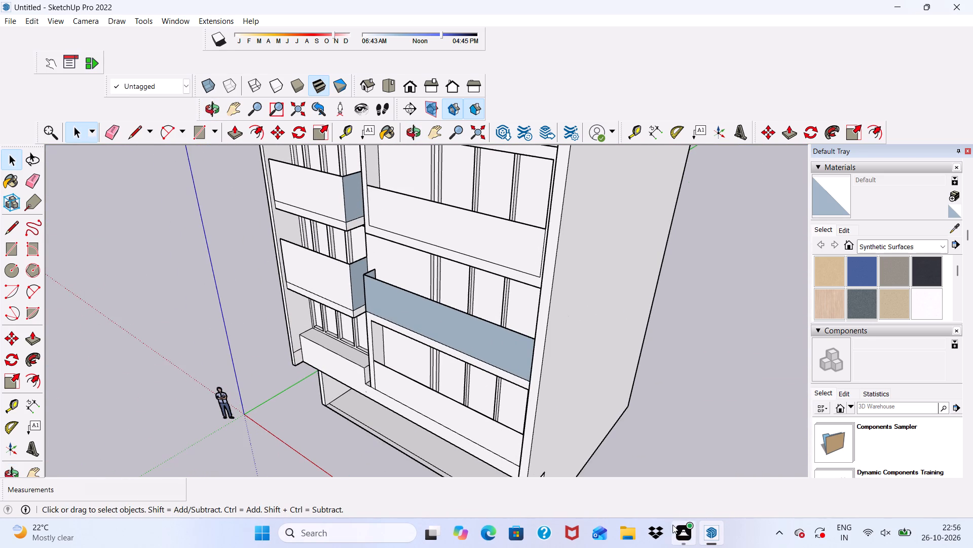
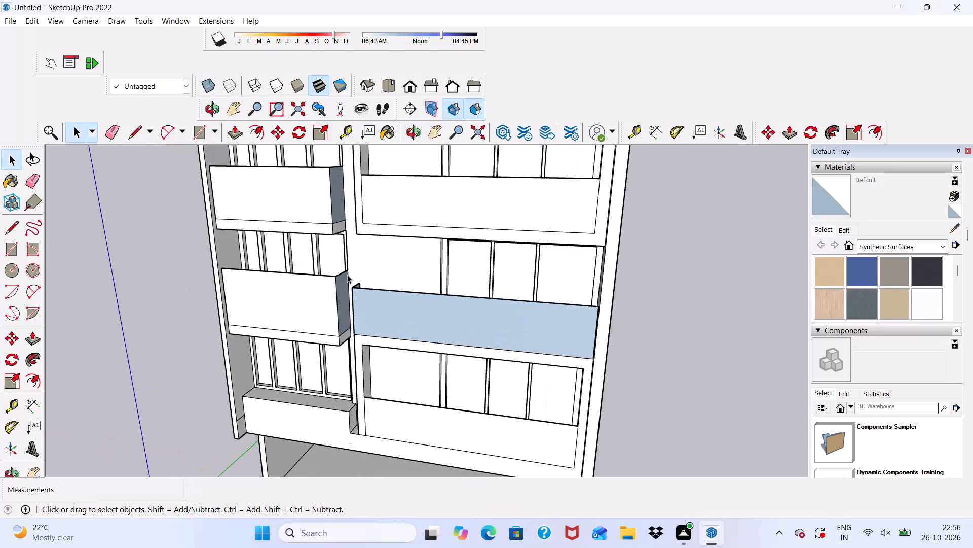
Browse the material collections, including Glass and Mirrors and Stone, for a finish for the building facade.
scroll(349, 270, up, 3)
scroll(349, 223, down, 4)
middle_drag(340, 288, 340, 231)
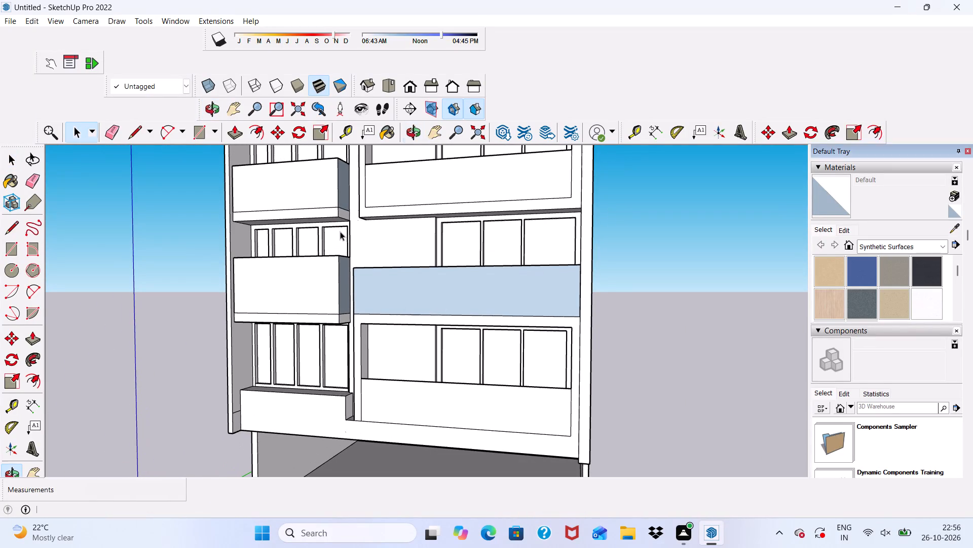
scroll(343, 241, down, 1)
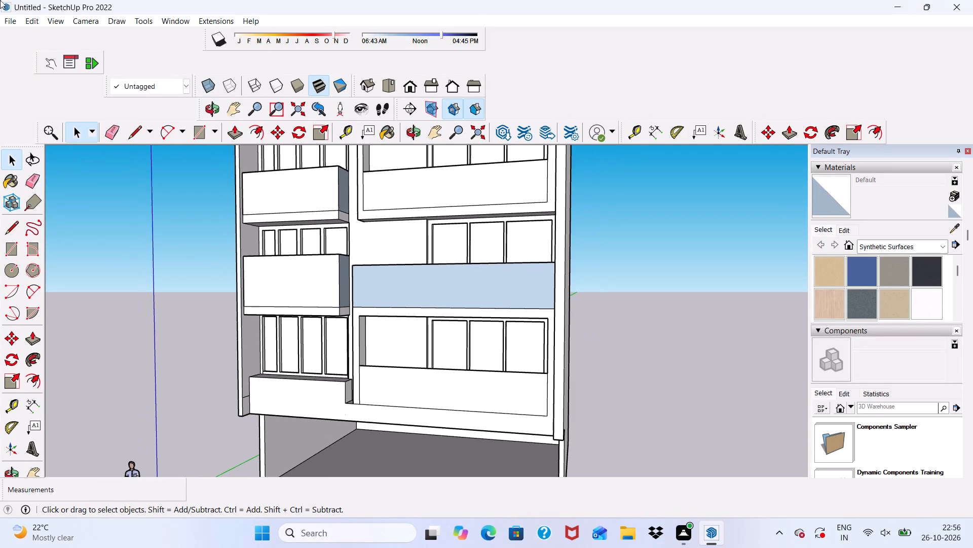
scroll(892, 269, down, 1)
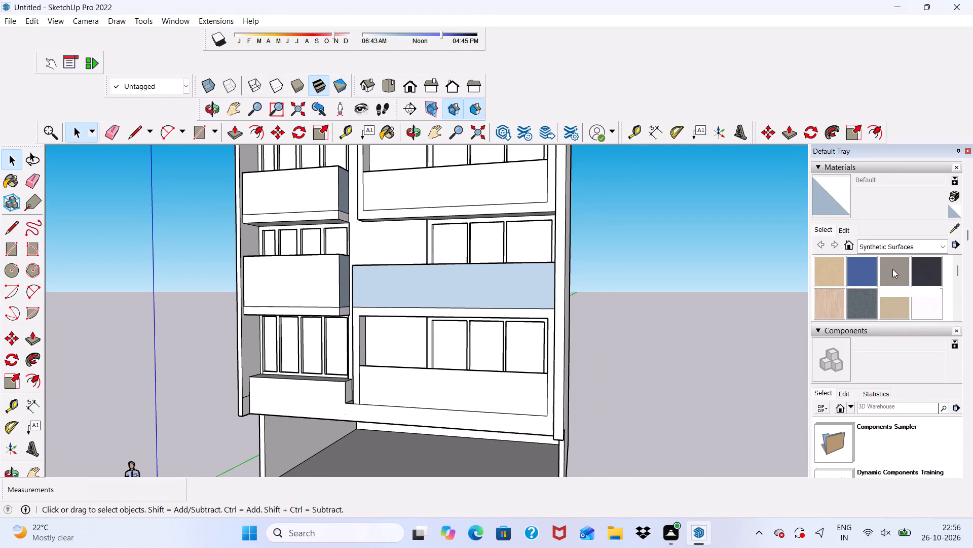
scroll(892, 269, up, 2)
click(939, 312)
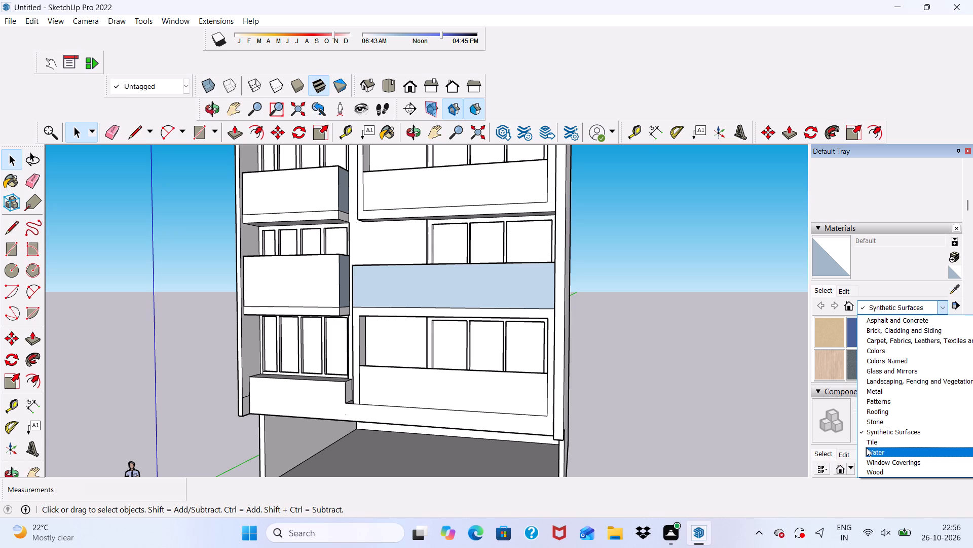
click(773, 378)
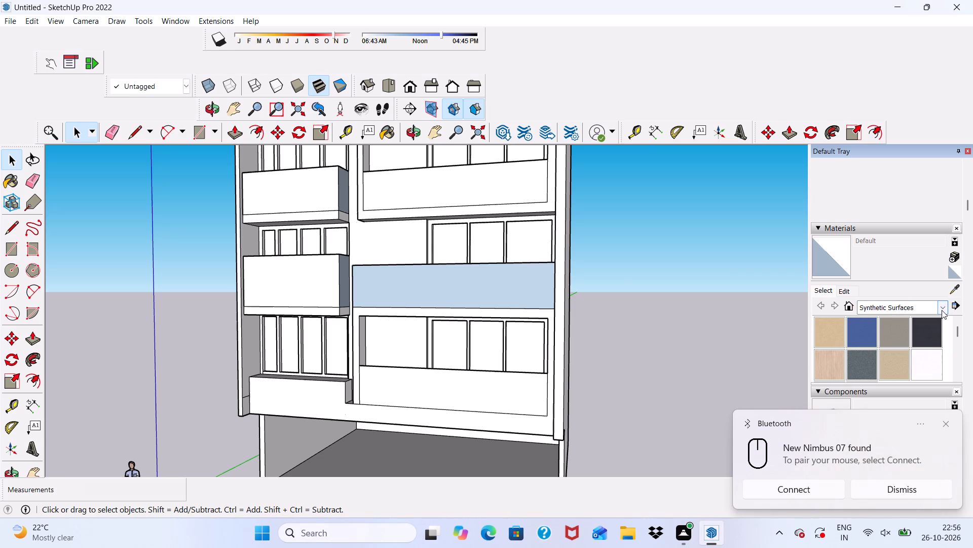
click(942, 310)
click(691, 359)
click(943, 309)
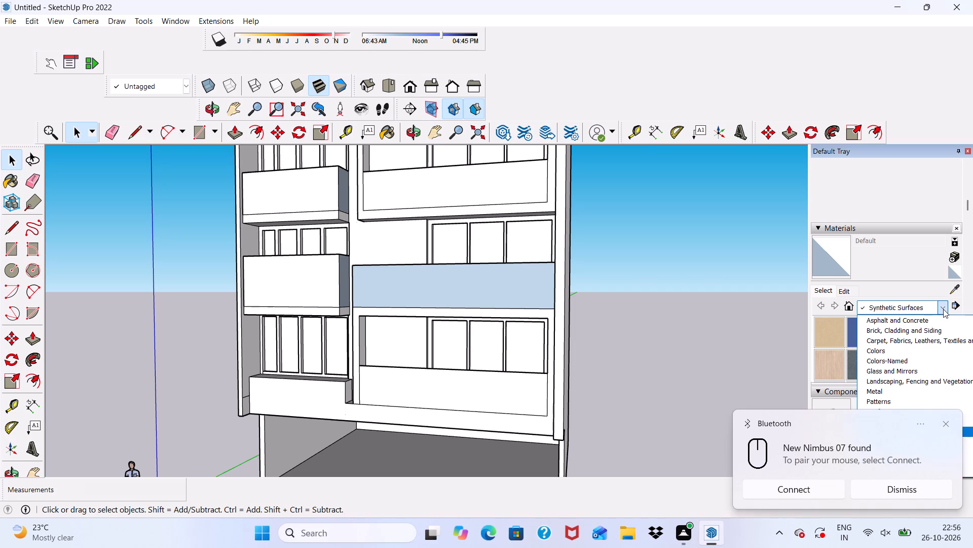
click(675, 368)
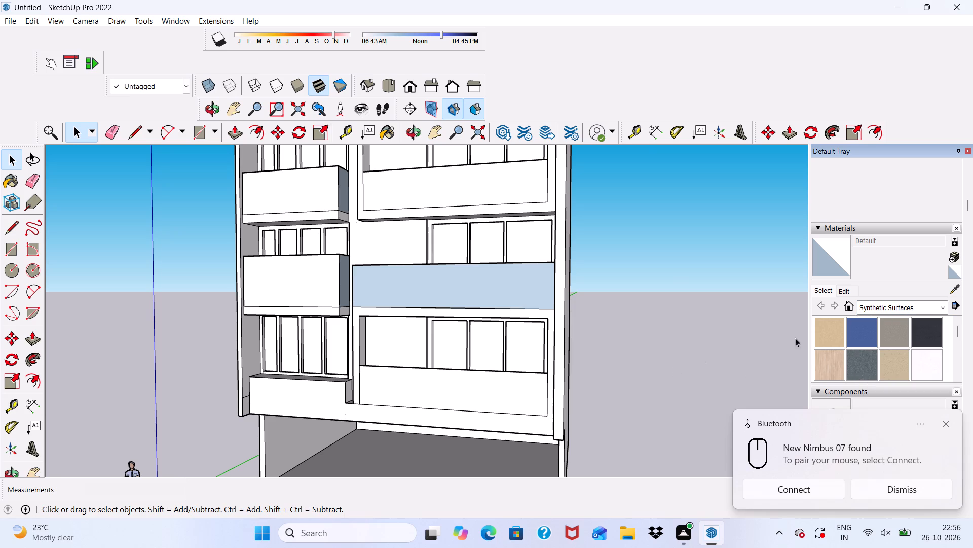
click(942, 304)
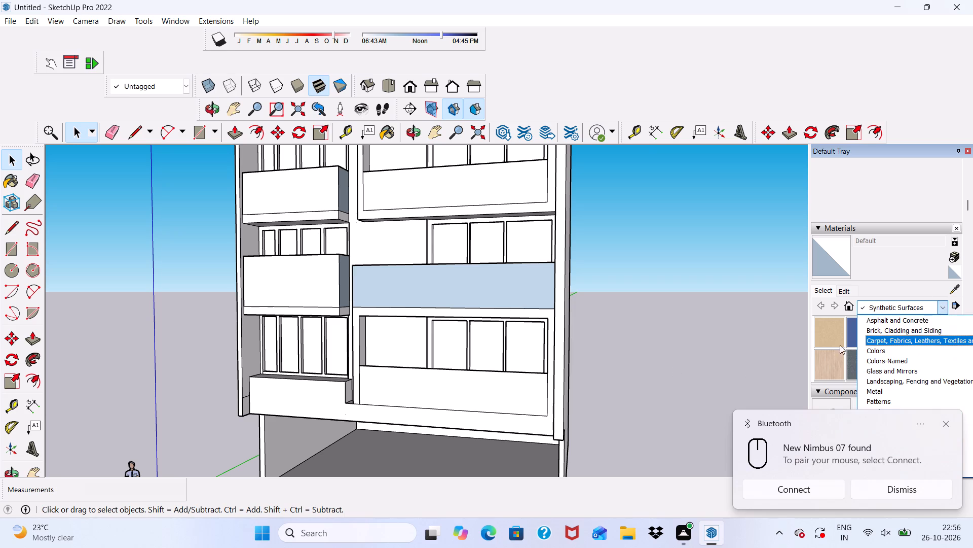
scroll(845, 326, down, 3)
scroll(881, 360, down, 4)
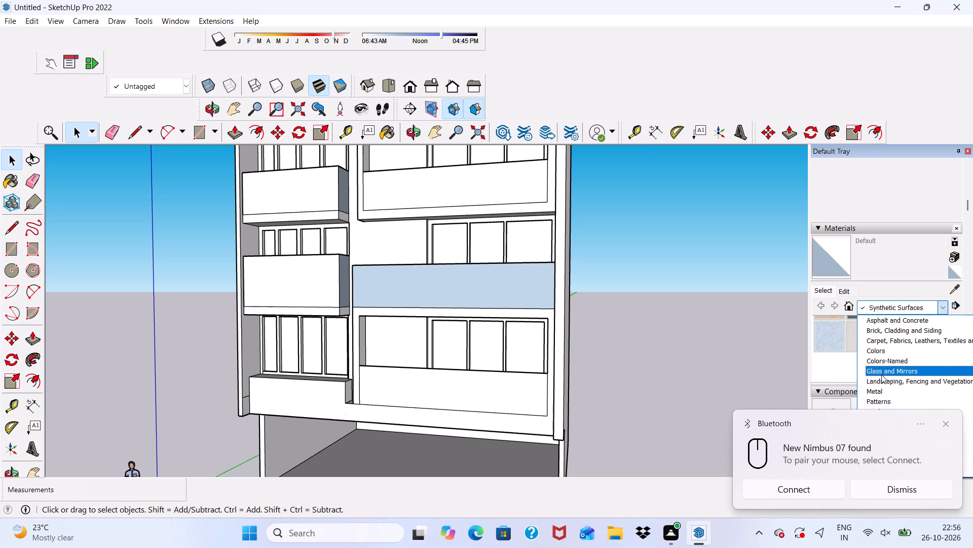
click(883, 373)
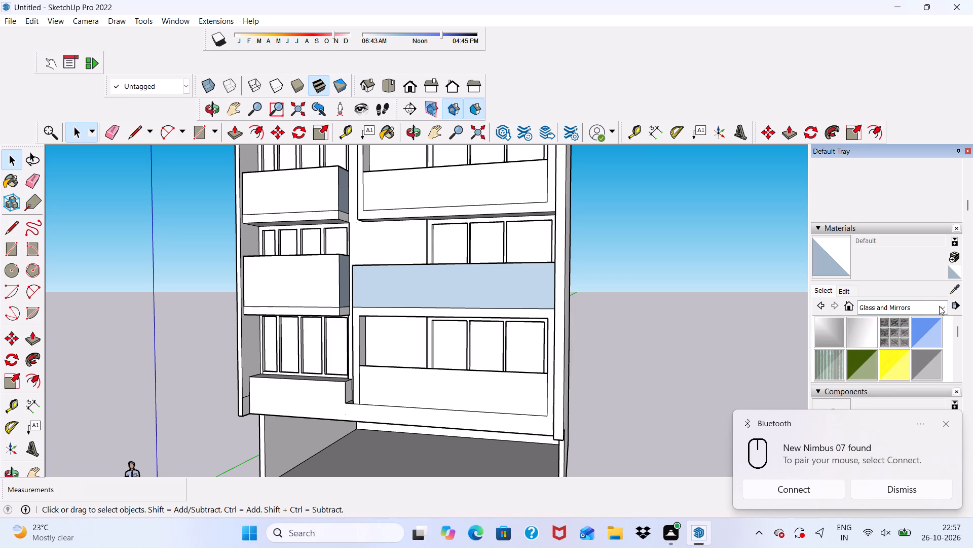
click(939, 306)
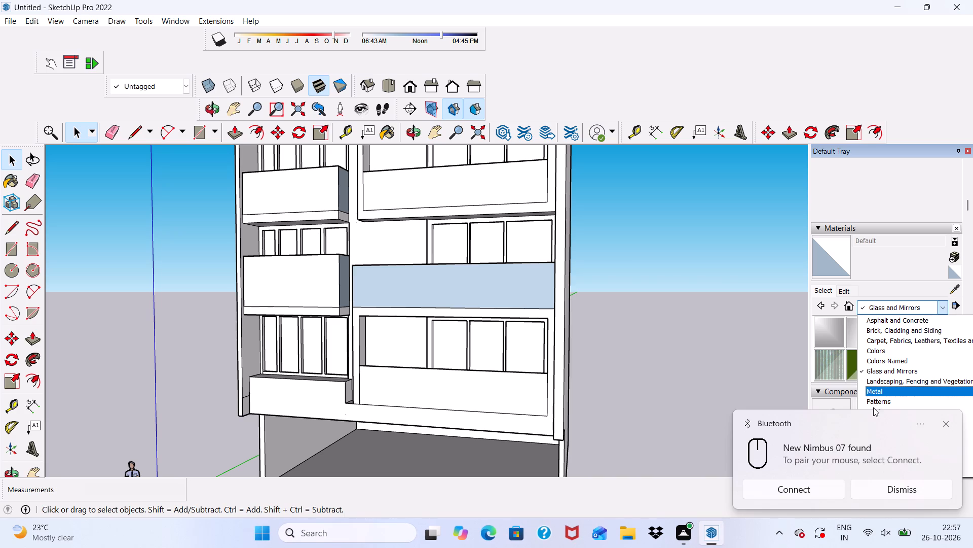
click(950, 423)
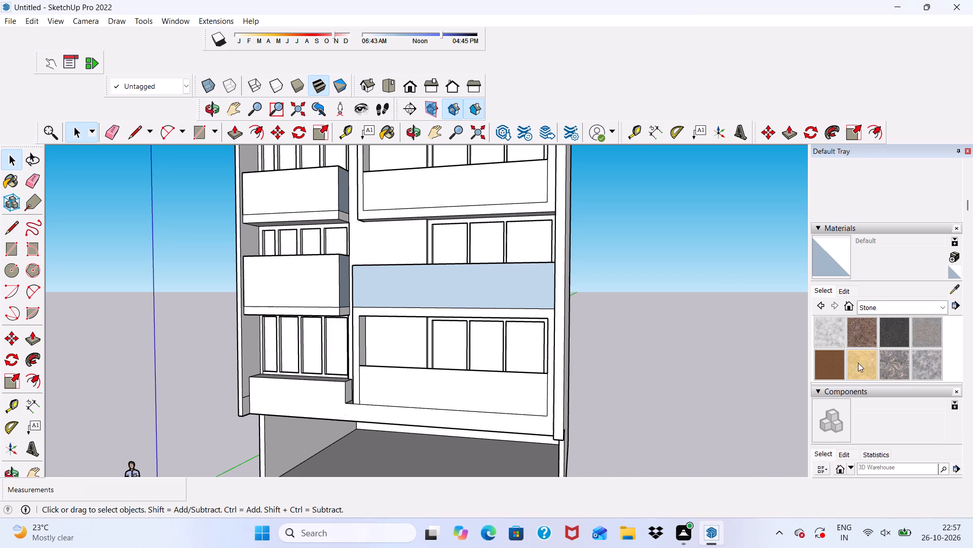
scroll(857, 364, up, 2)
scroll(857, 364, down, 3)
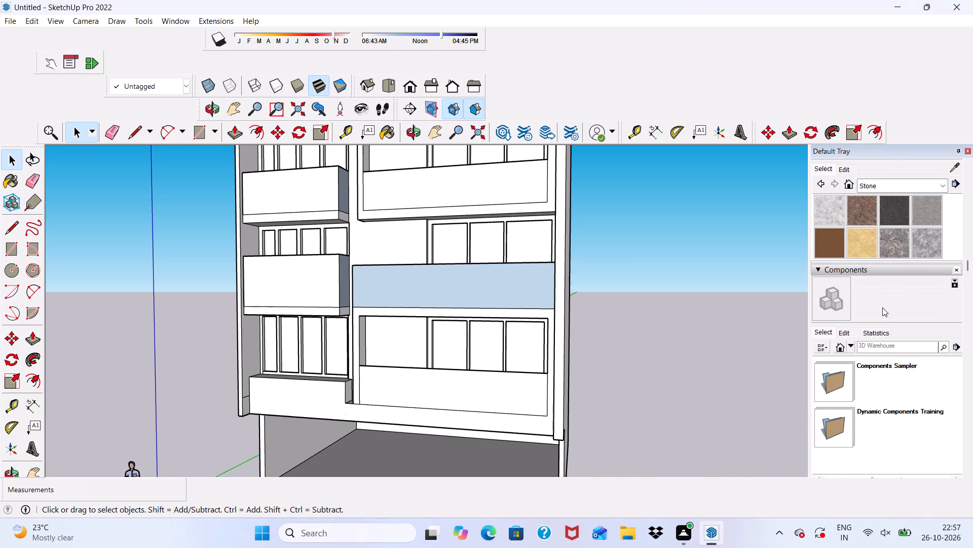
scroll(886, 267, up, 2)
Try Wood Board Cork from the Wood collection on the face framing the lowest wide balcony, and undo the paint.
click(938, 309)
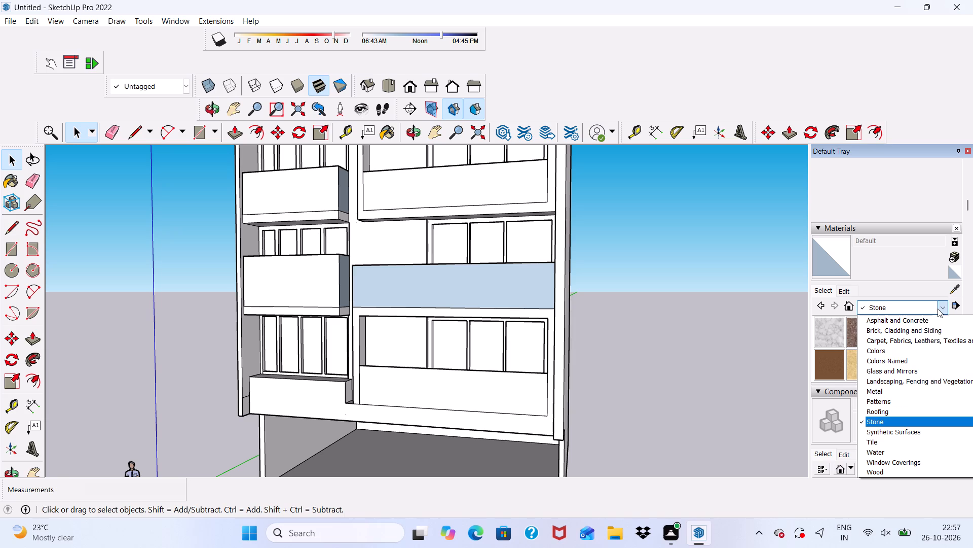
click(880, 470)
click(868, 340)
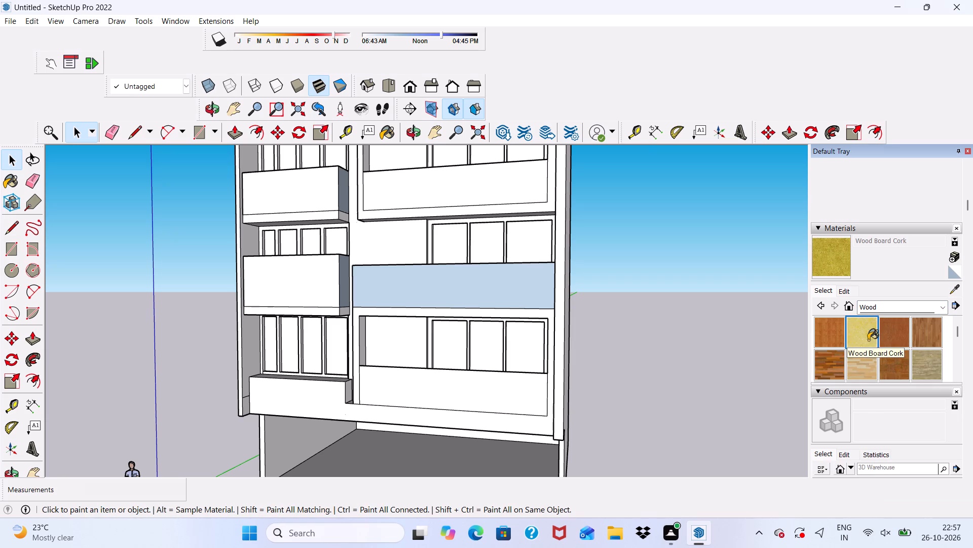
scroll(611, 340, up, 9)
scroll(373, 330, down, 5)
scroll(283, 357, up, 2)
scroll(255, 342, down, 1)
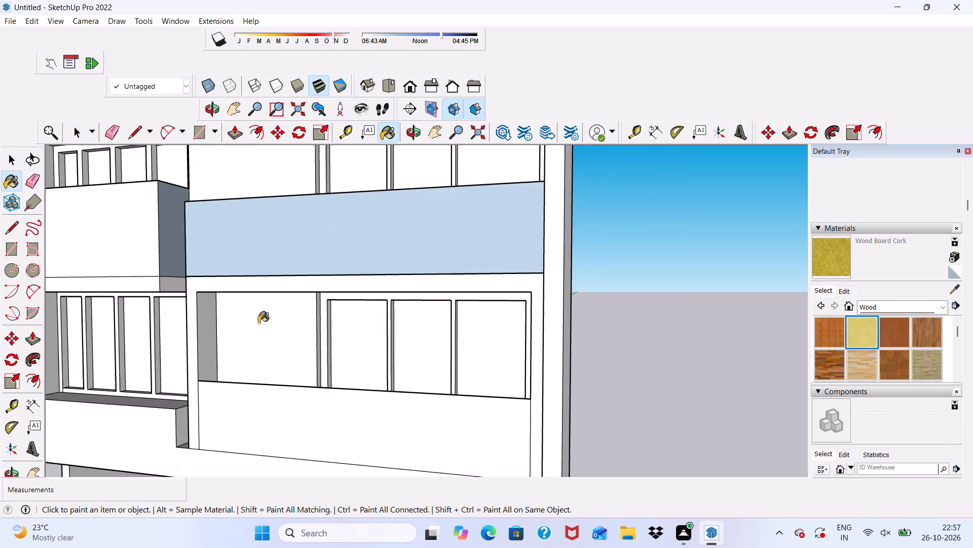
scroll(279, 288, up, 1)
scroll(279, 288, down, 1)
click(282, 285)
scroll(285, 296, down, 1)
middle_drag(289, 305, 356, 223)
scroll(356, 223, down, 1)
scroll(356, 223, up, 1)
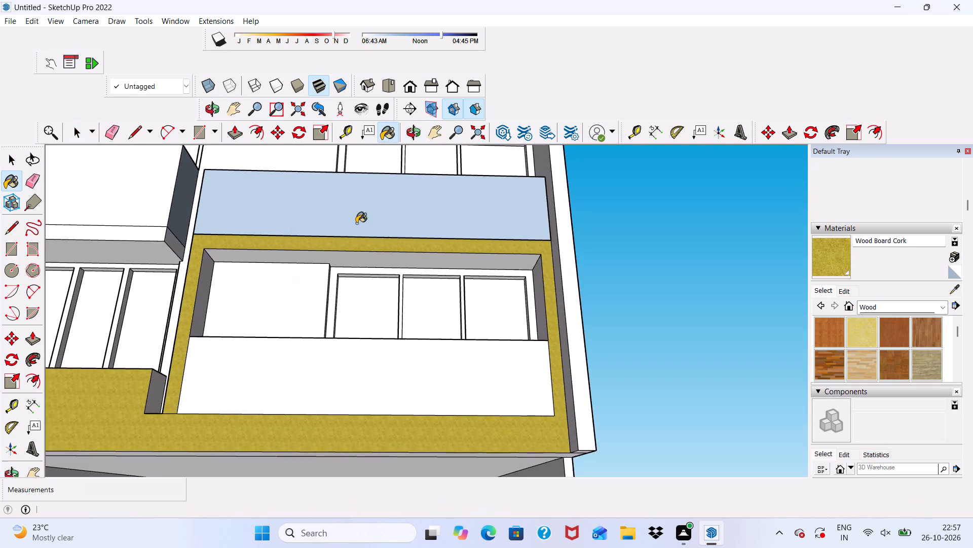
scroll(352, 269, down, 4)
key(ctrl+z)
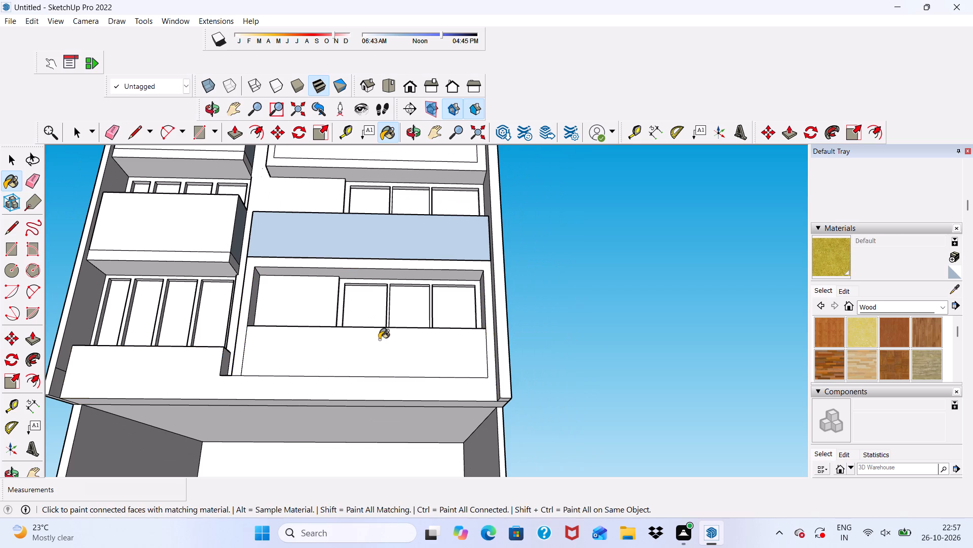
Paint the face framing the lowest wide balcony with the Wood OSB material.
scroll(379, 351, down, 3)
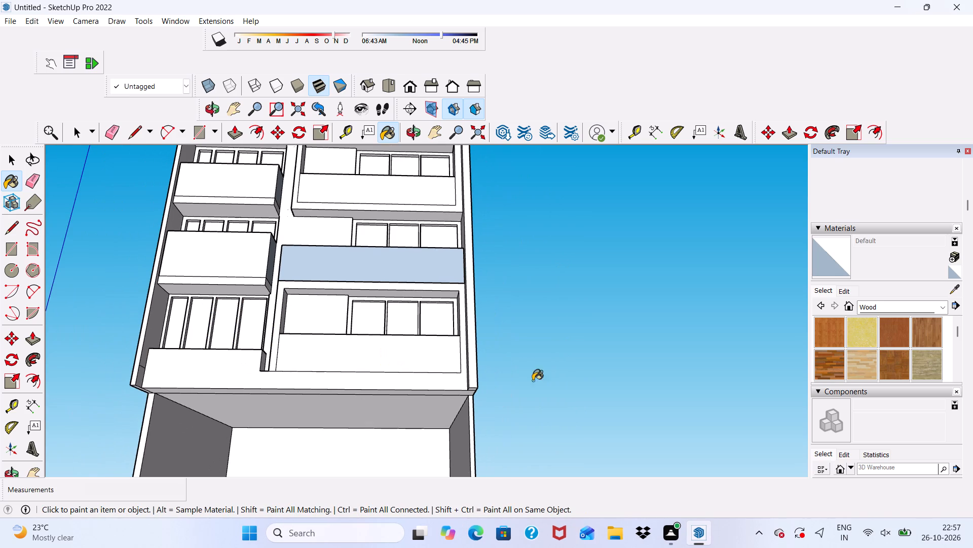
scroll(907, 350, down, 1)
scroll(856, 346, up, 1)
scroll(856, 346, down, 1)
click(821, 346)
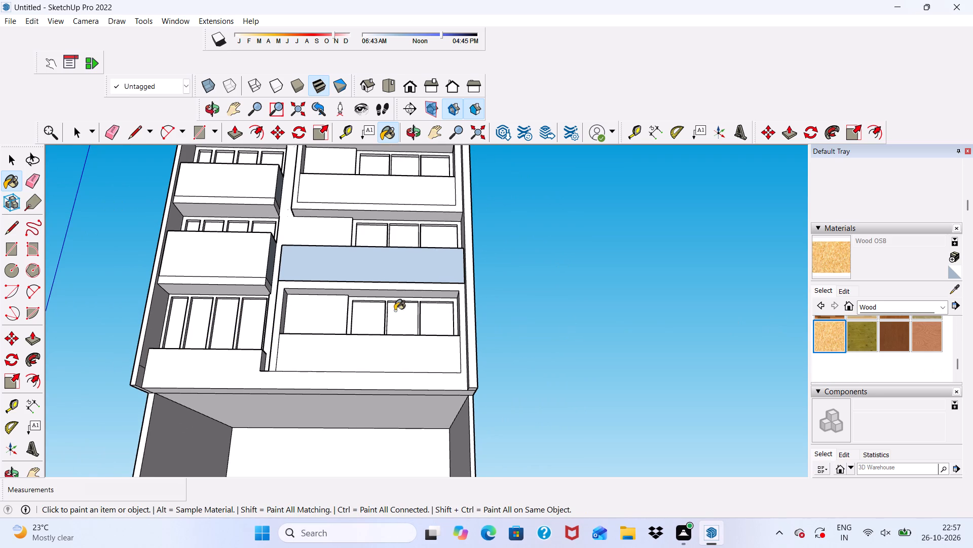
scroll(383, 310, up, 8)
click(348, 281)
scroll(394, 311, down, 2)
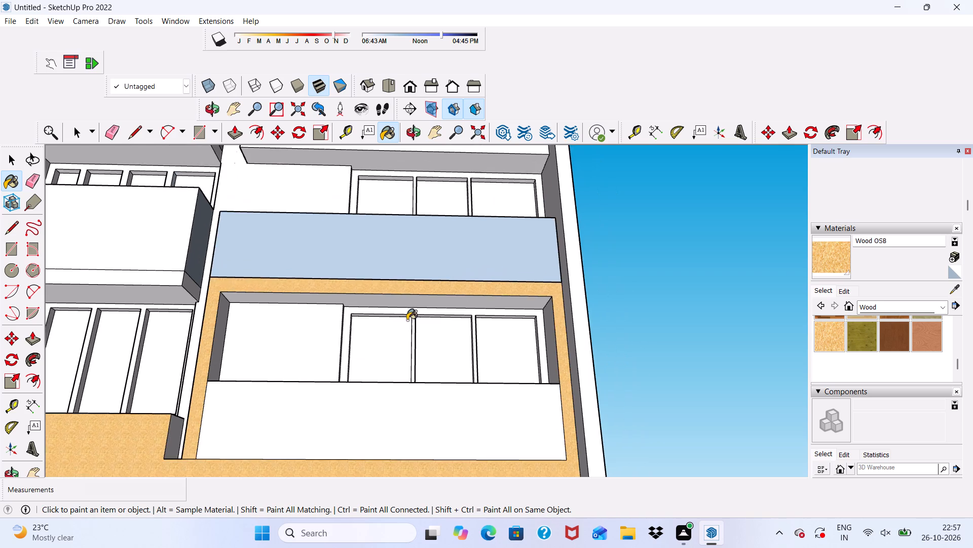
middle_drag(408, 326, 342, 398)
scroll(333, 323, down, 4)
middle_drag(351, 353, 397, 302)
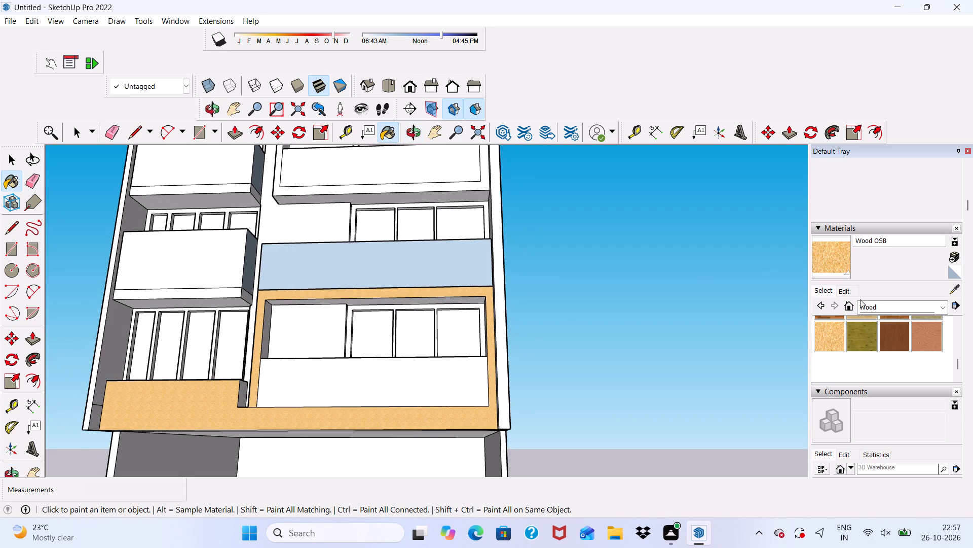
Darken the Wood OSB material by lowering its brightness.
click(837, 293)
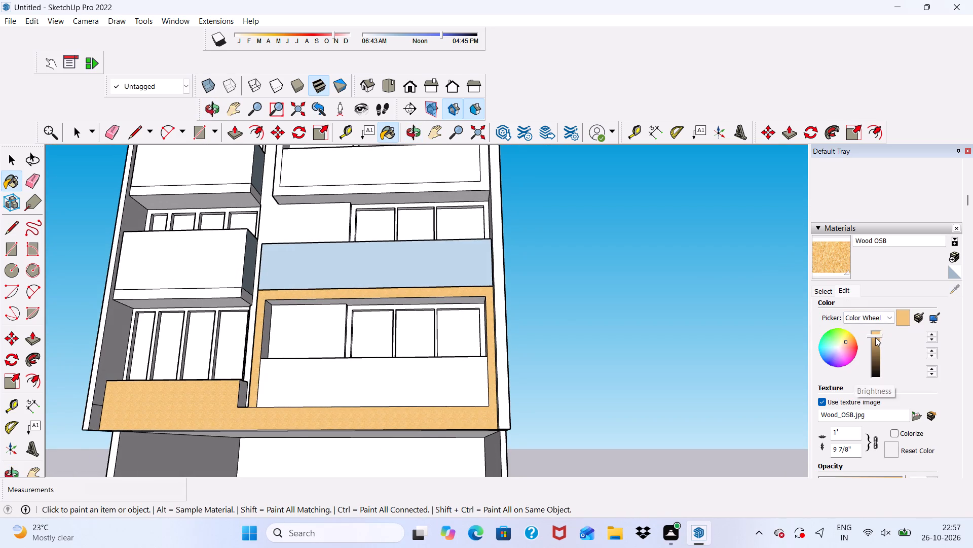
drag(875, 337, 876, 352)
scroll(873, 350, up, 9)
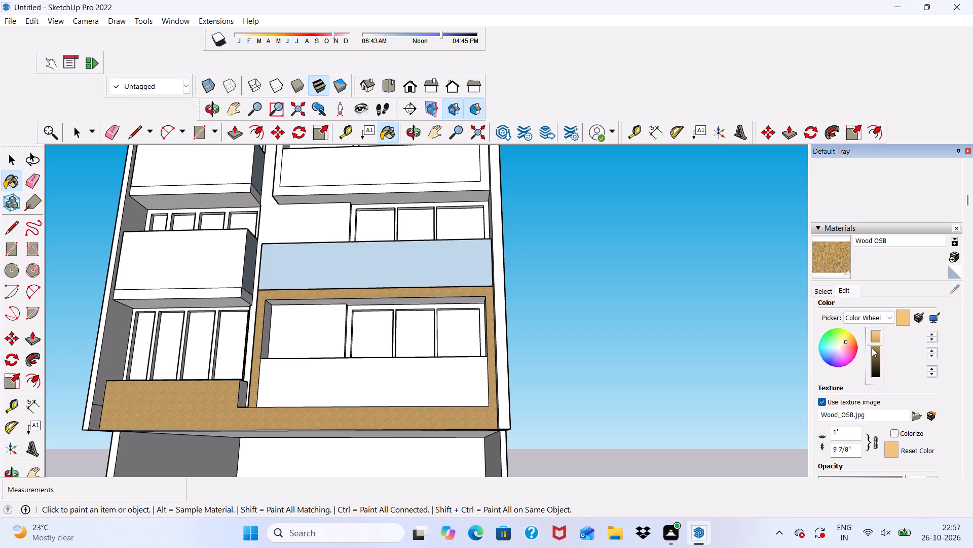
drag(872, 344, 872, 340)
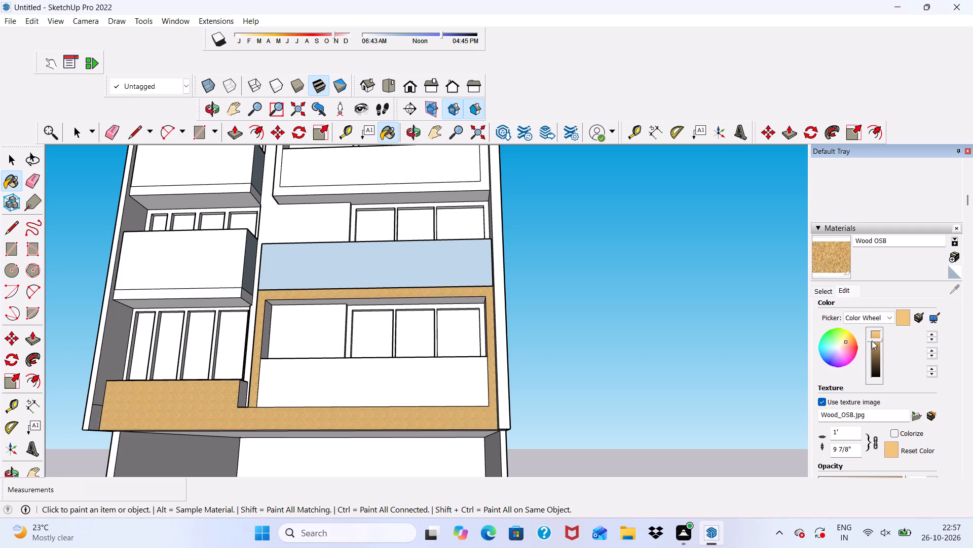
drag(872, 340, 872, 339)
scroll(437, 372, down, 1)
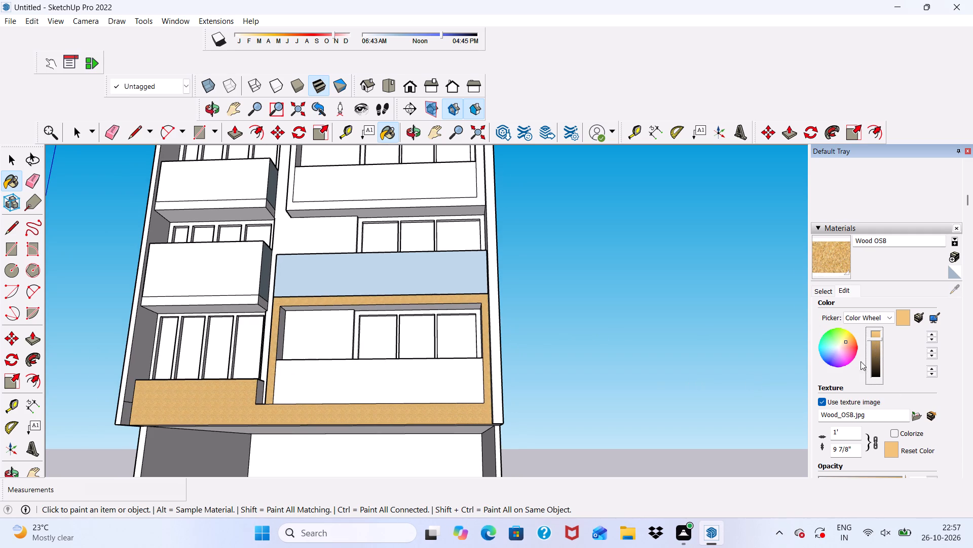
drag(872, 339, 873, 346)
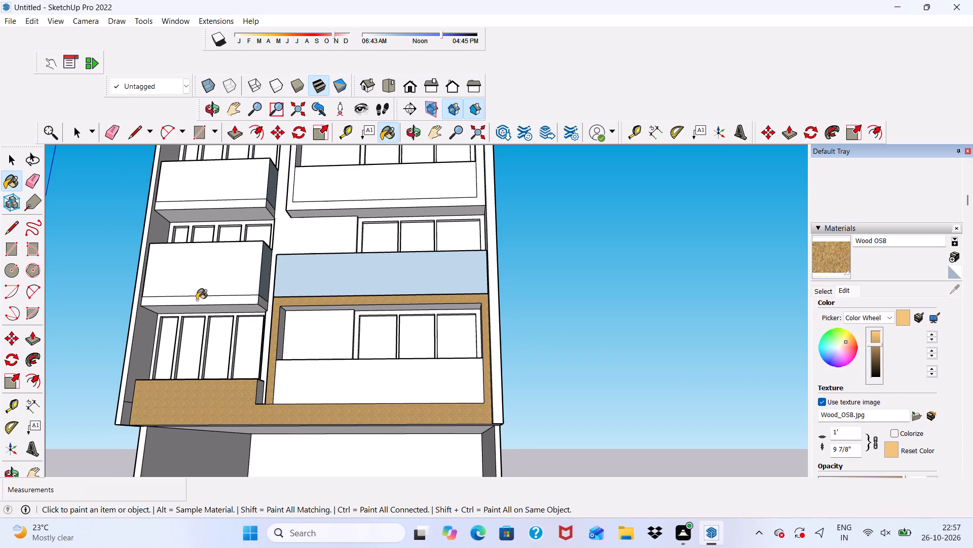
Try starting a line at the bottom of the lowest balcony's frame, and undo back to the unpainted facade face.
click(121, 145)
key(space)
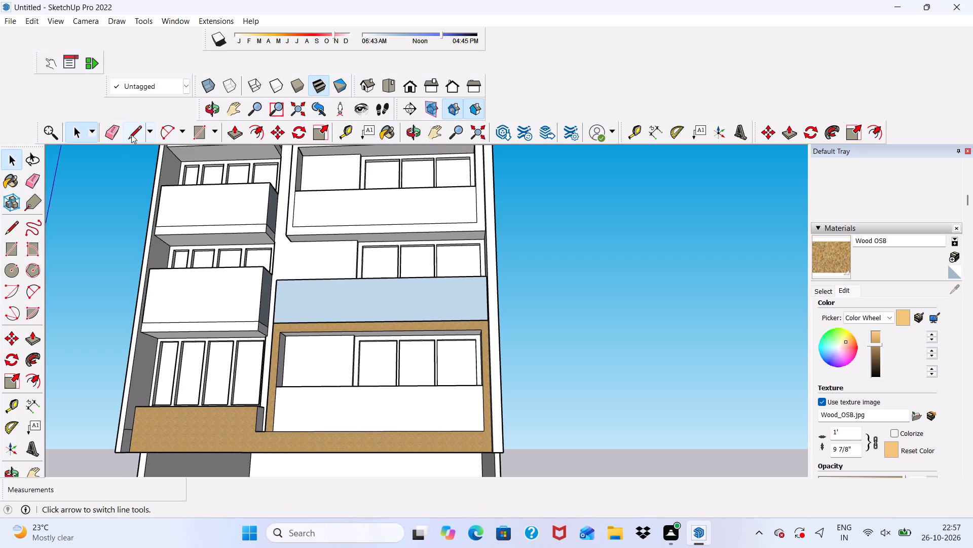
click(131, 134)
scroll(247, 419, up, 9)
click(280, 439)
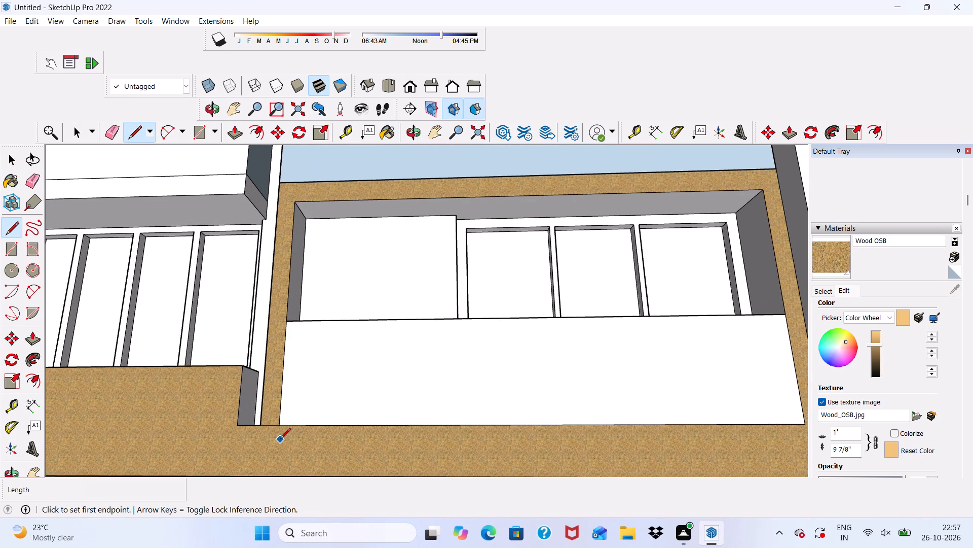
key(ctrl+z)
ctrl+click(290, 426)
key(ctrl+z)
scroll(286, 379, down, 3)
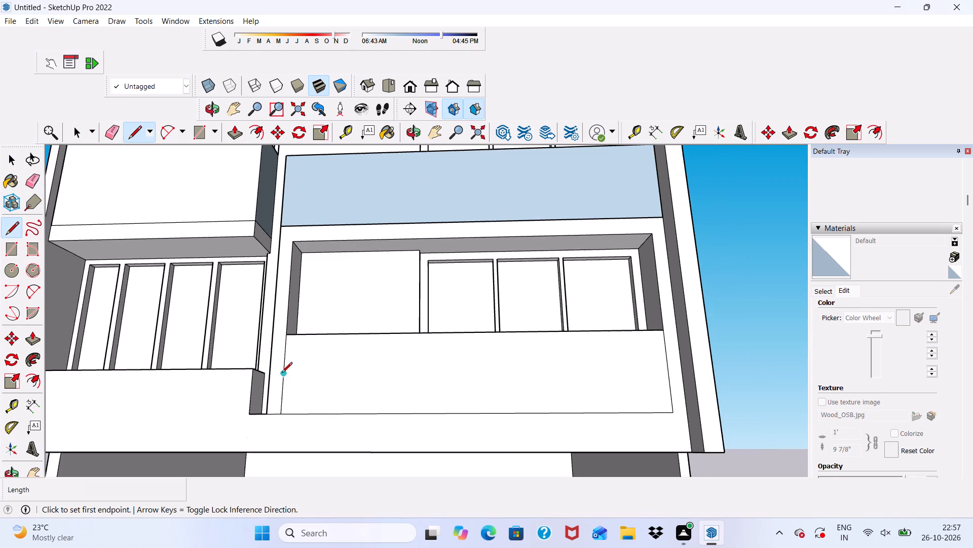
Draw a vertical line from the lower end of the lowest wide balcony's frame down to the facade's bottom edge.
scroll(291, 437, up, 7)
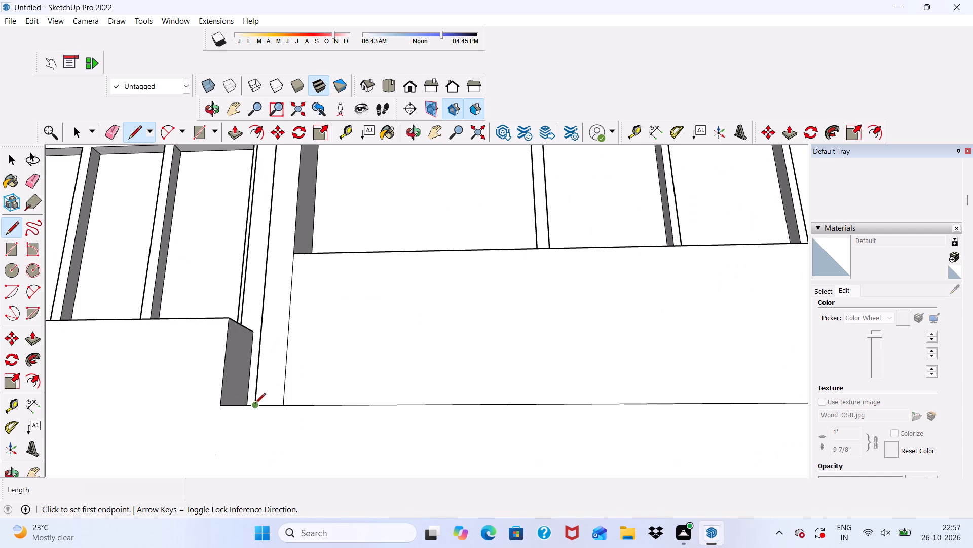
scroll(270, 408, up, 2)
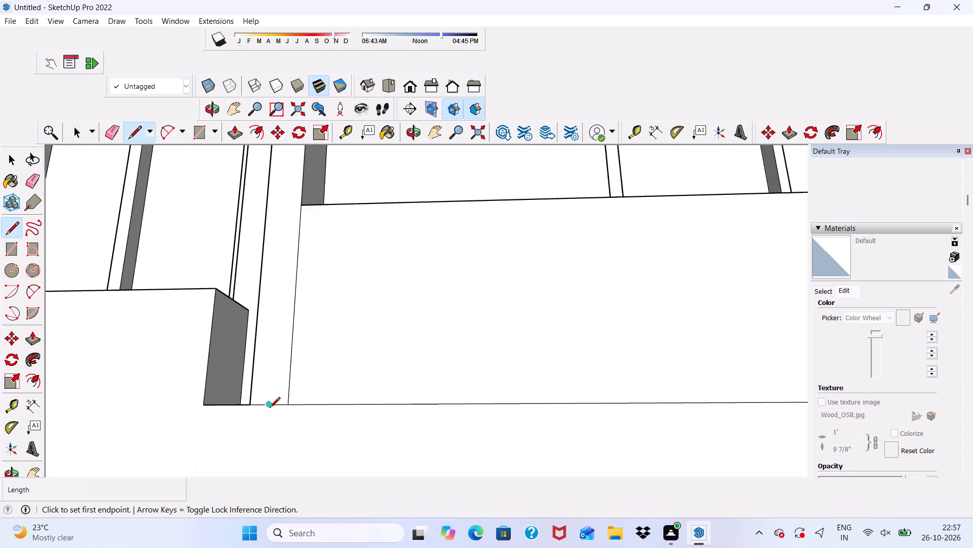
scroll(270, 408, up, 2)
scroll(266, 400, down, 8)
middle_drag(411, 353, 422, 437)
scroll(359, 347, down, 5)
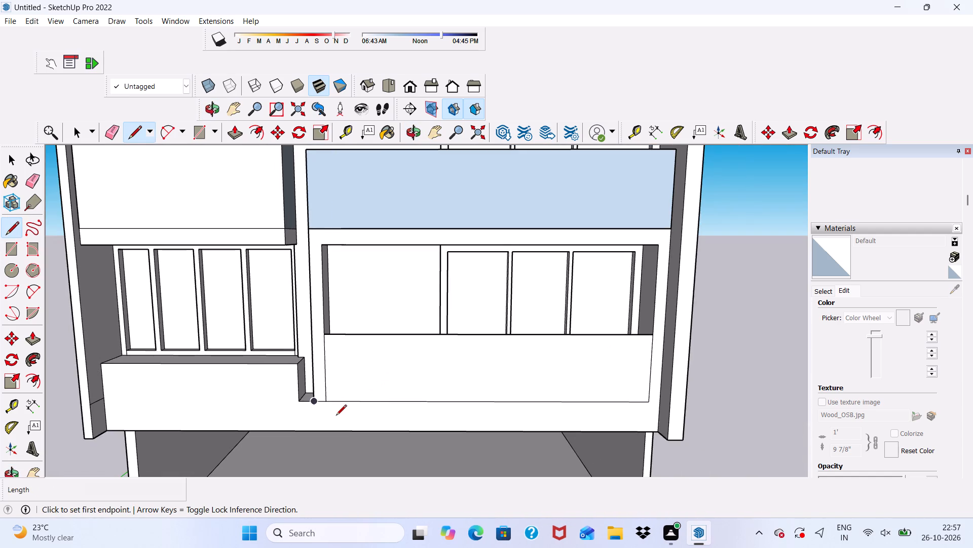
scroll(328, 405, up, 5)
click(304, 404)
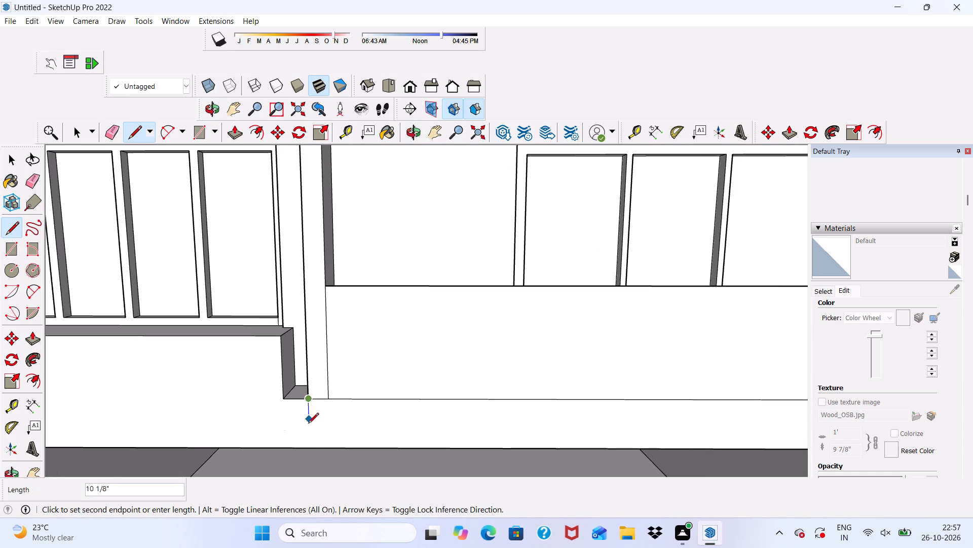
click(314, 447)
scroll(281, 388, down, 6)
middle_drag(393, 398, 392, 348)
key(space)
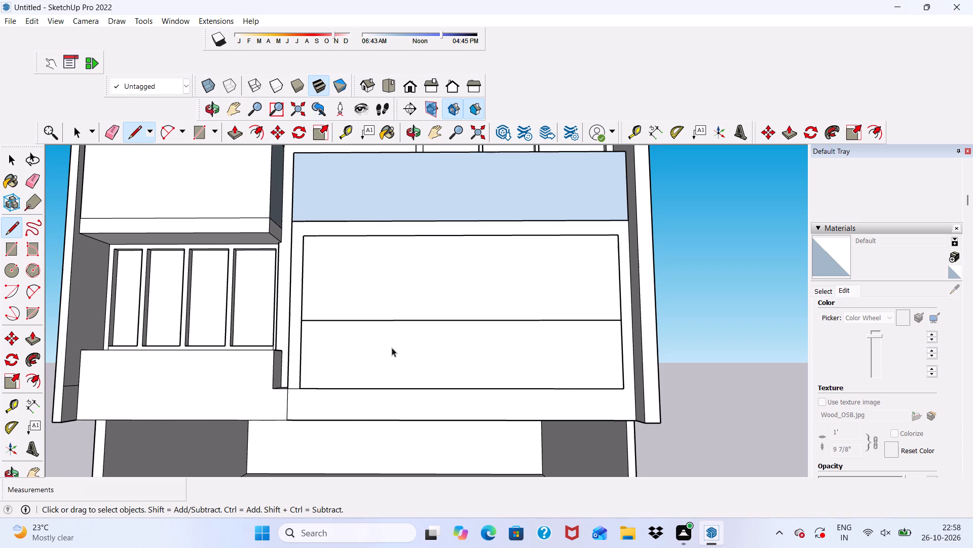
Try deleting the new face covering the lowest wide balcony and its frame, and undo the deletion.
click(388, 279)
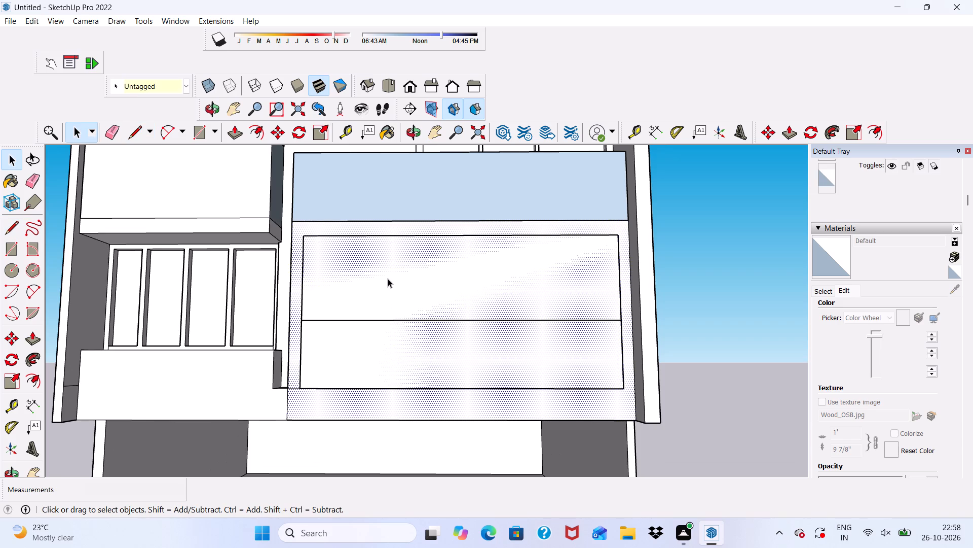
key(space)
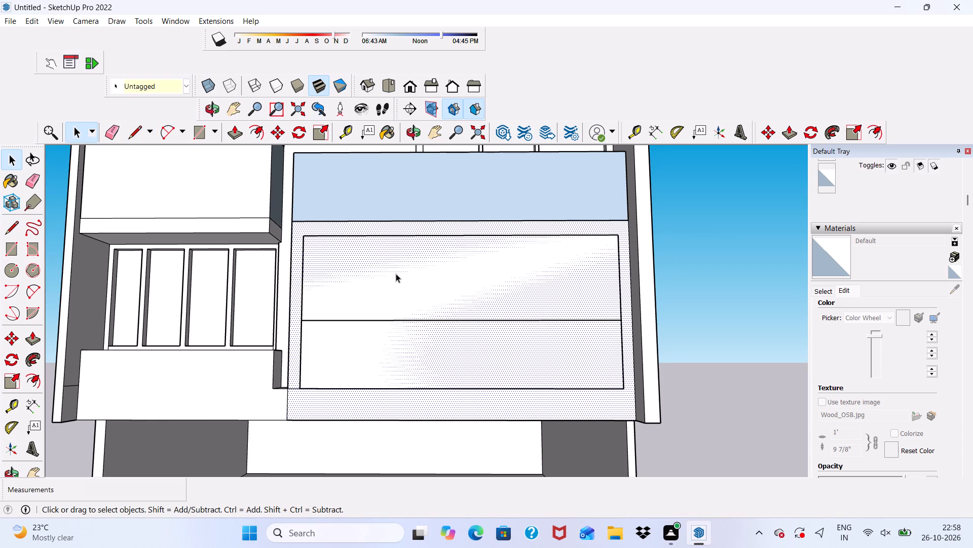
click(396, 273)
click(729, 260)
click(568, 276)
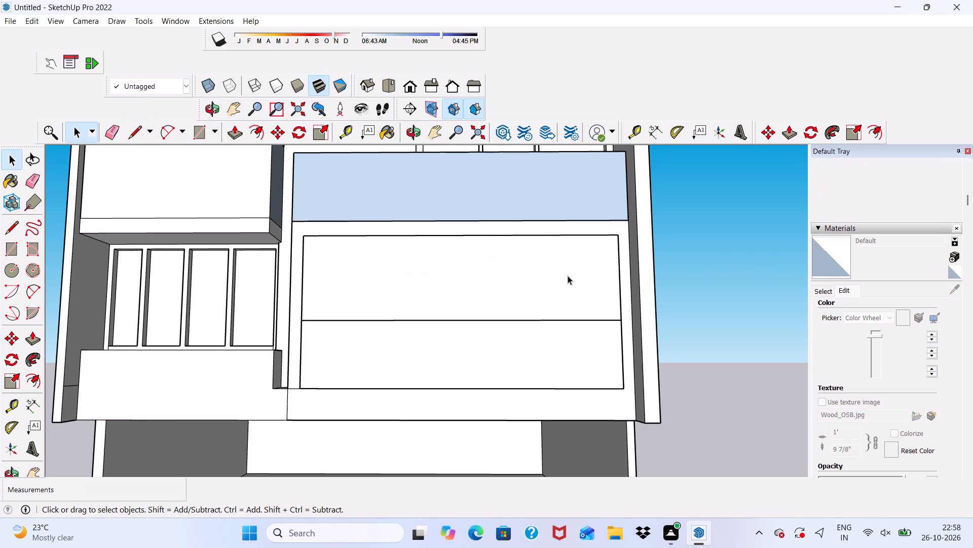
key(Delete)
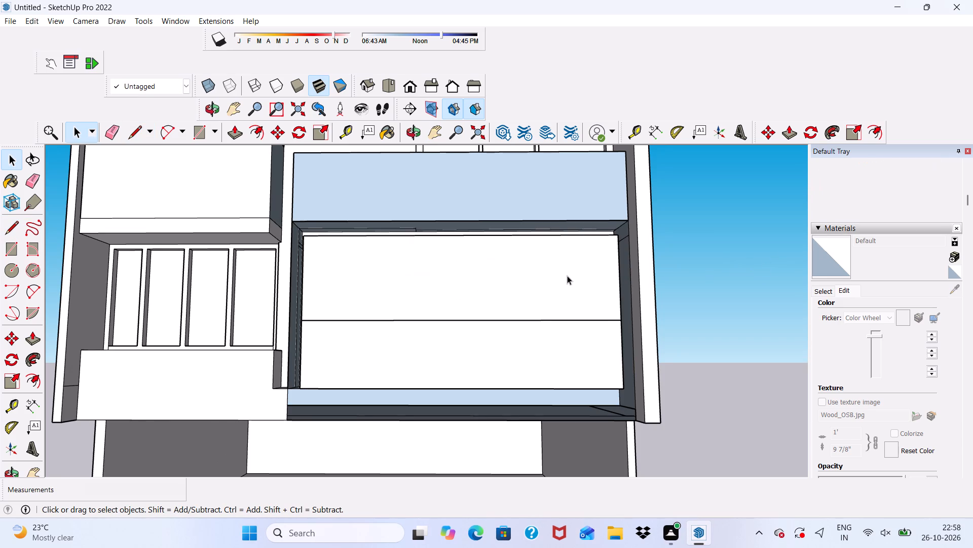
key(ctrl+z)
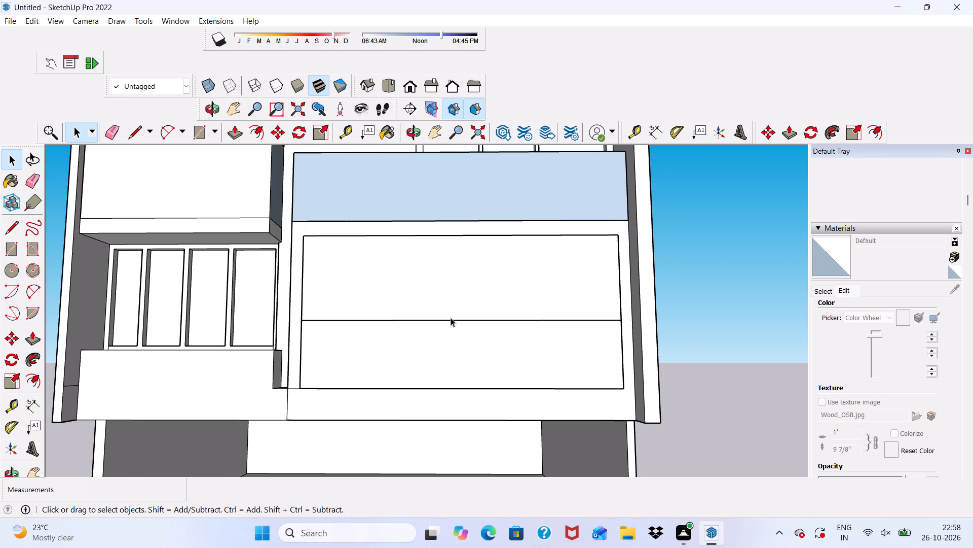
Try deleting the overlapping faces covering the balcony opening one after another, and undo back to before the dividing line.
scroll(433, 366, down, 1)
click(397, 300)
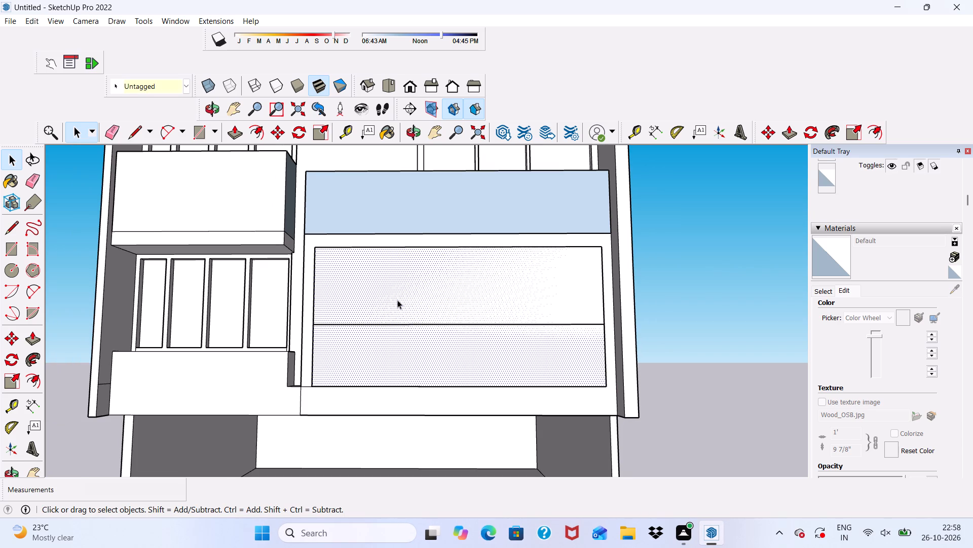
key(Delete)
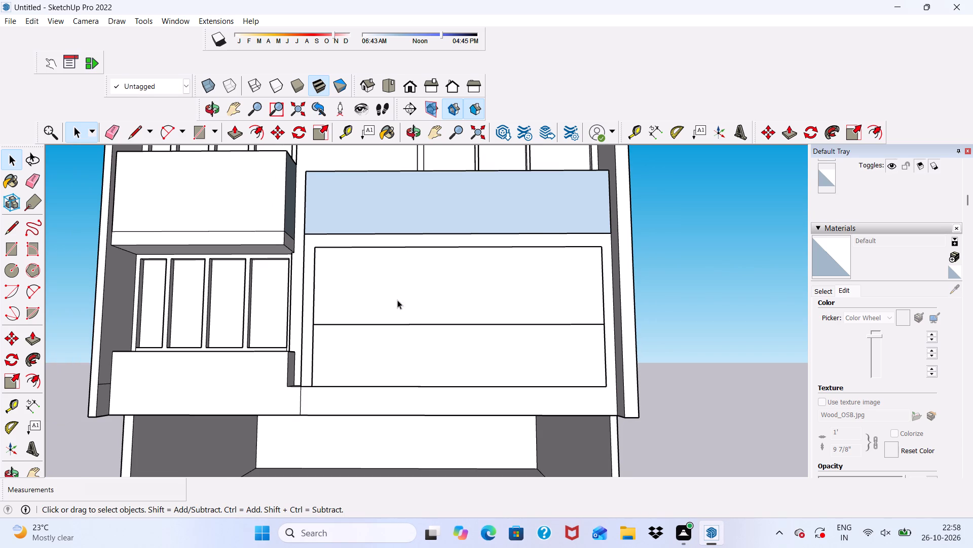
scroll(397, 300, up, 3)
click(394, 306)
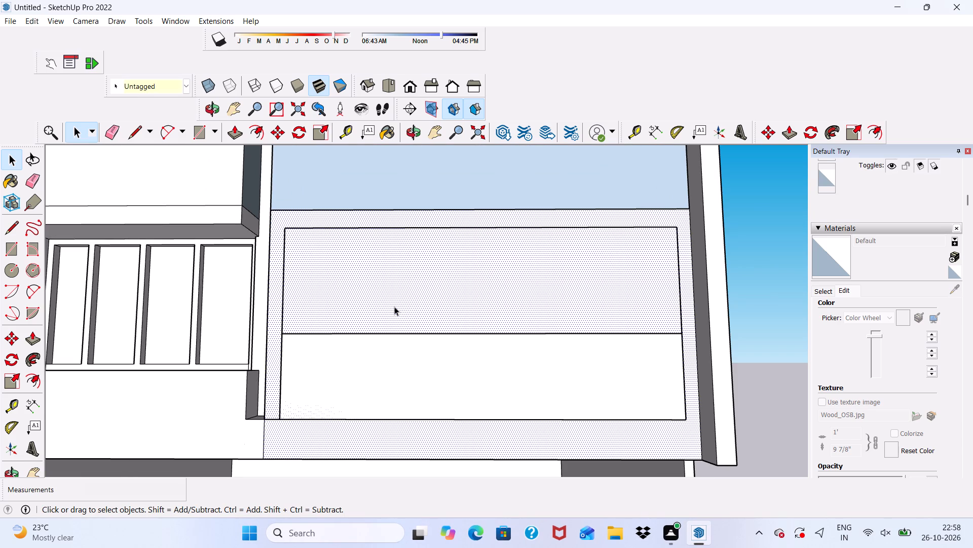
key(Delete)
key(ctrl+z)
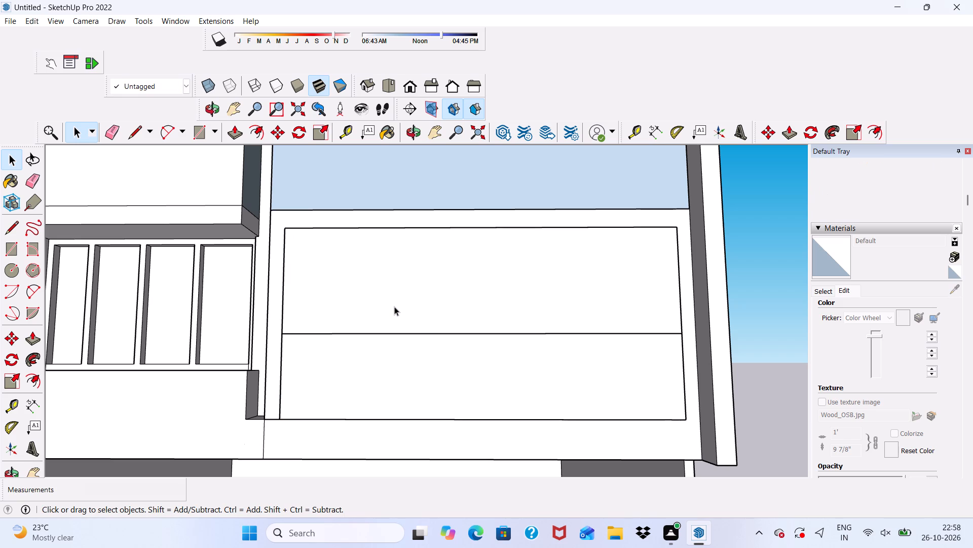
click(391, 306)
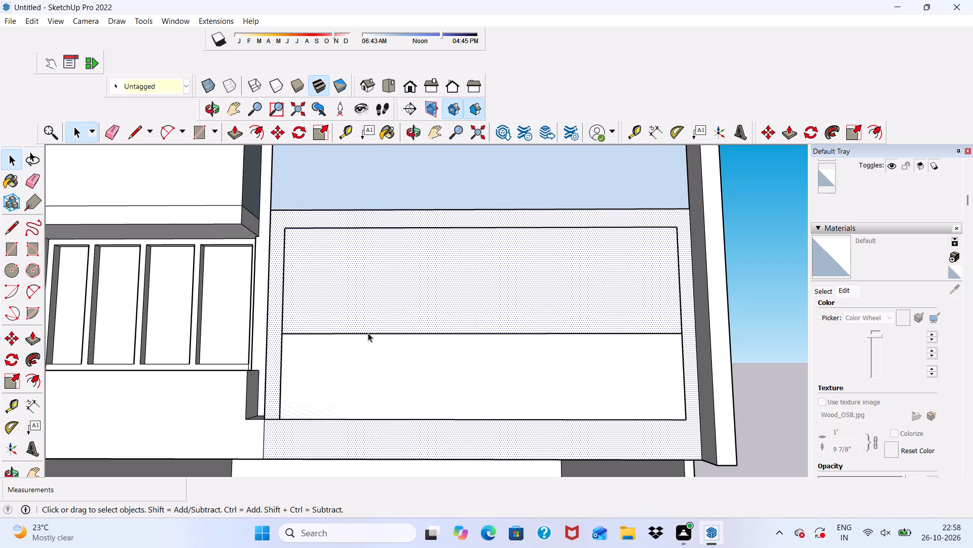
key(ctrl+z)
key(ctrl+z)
Draw a rectangle over the strip below the balcony, from the frame's lower corner to the opposite bottom corner of the facade.
scroll(332, 367, down, 2)
middle_drag(316, 390, 316, 311)
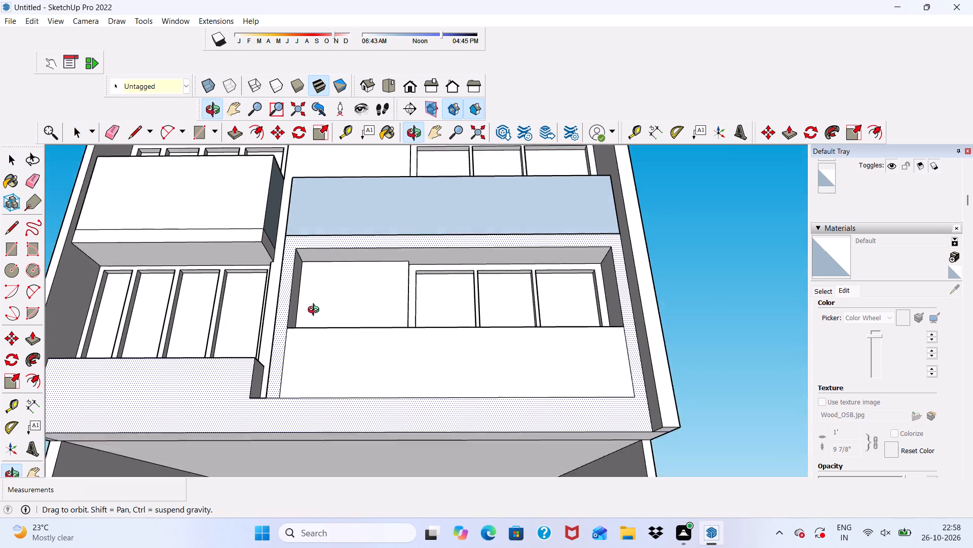
middle_drag(316, 311, 315, 311)
scroll(298, 372, up, 4)
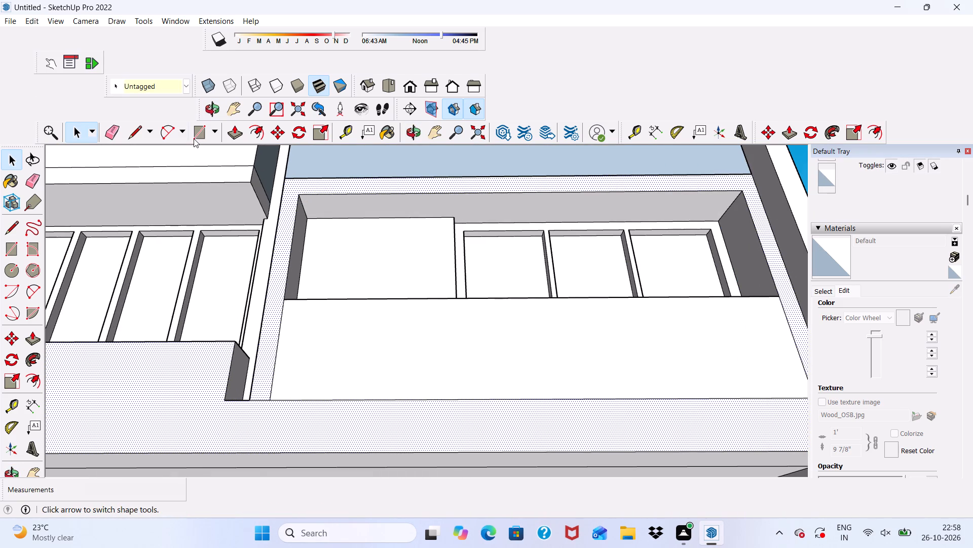
click(194, 139)
scroll(255, 514, up, 4)
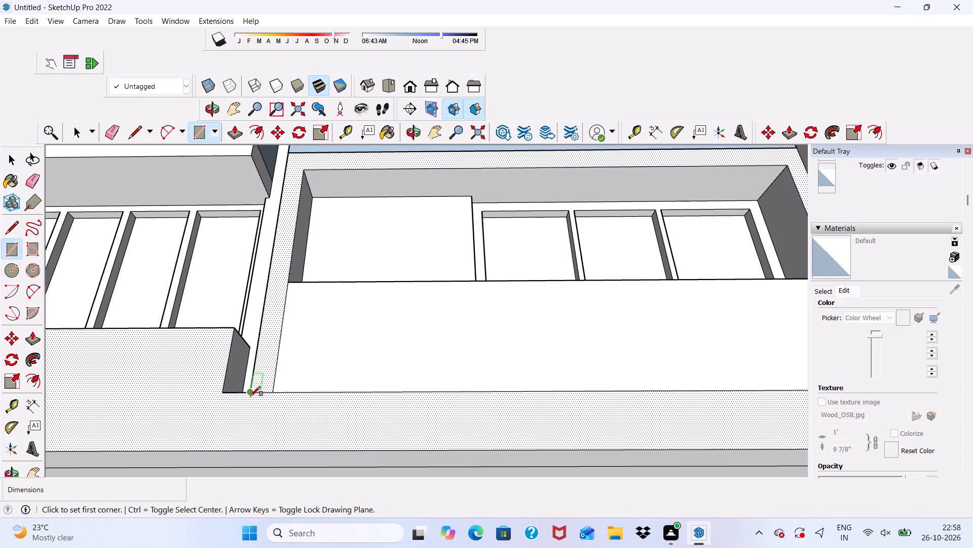
click(250, 396)
scroll(240, 421, down, 4)
scroll(424, 389, down, 2)
scroll(660, 427, up, 5)
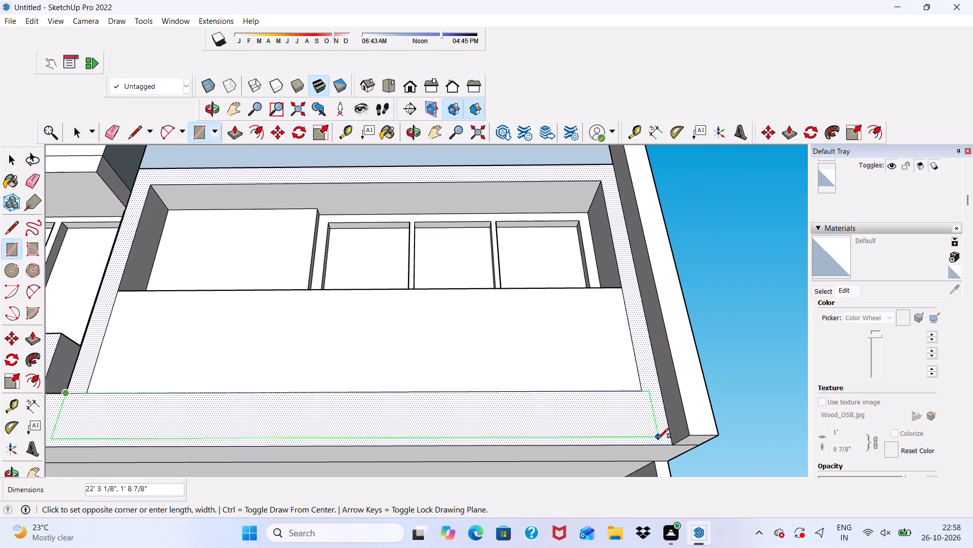
click(672, 444)
Erase the two short edges separating the bottom strip from the frame's side strips so the frame becomes one face.
scroll(567, 368, down, 2)
middle_drag(570, 379, 574, 388)
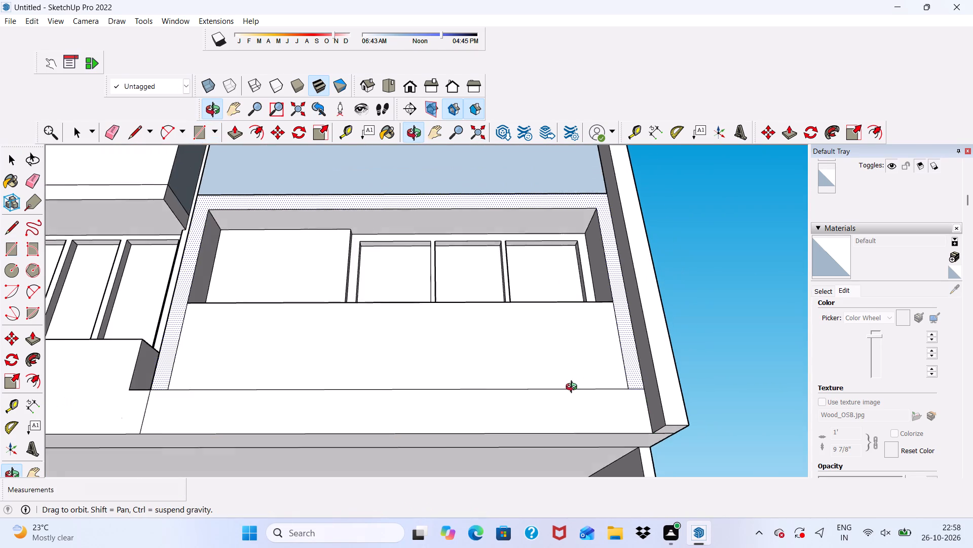
middle_drag(574, 388, 579, 425)
key(space)
click(114, 131)
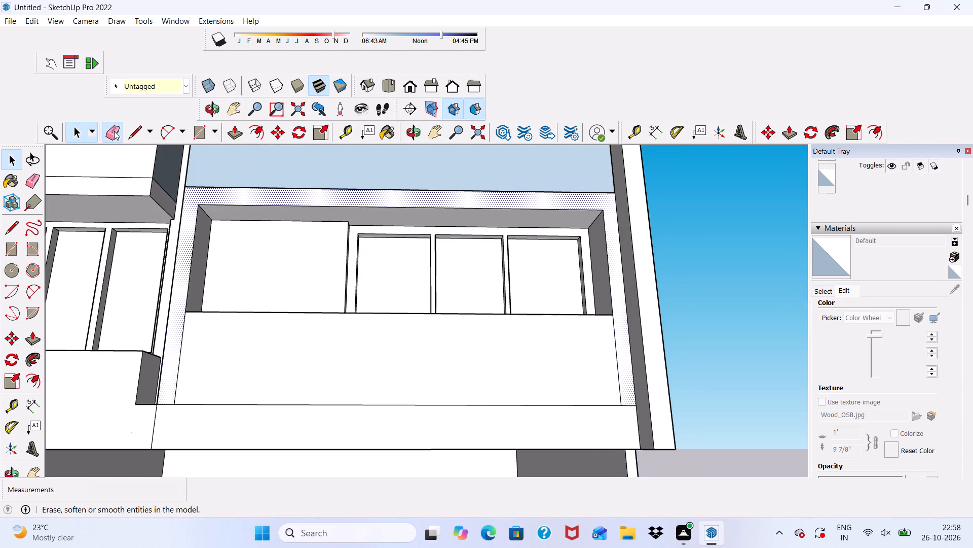
scroll(607, 368, up, 4)
drag(627, 409, 630, 423)
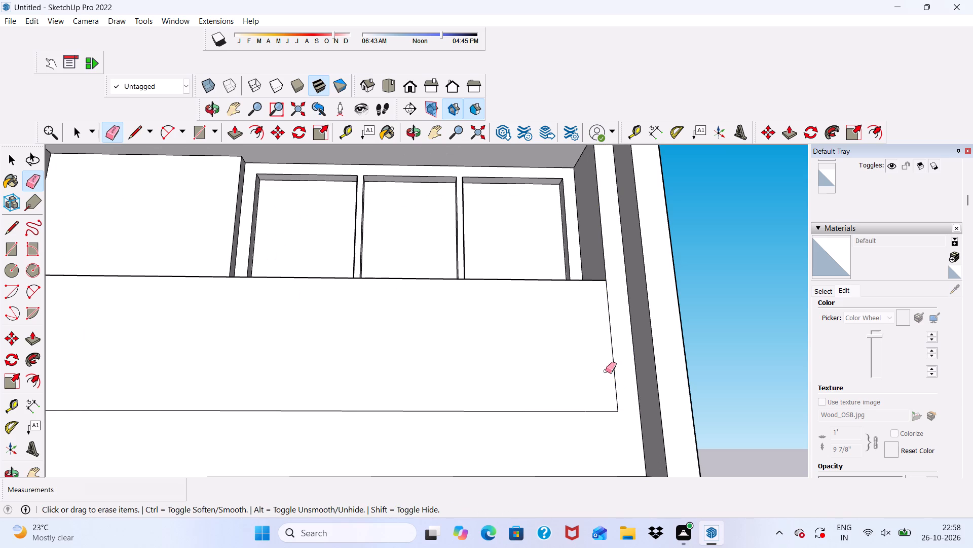
scroll(606, 371, down, 6)
scroll(337, 370, up, 5)
scroll(156, 442, up, 3)
drag(154, 422, 156, 431)
key(space)
scroll(165, 340, down, 4)
Paint the frame face around the lowest wide balcony with the Wood OSB material from the Wood collection.
click(821, 293)
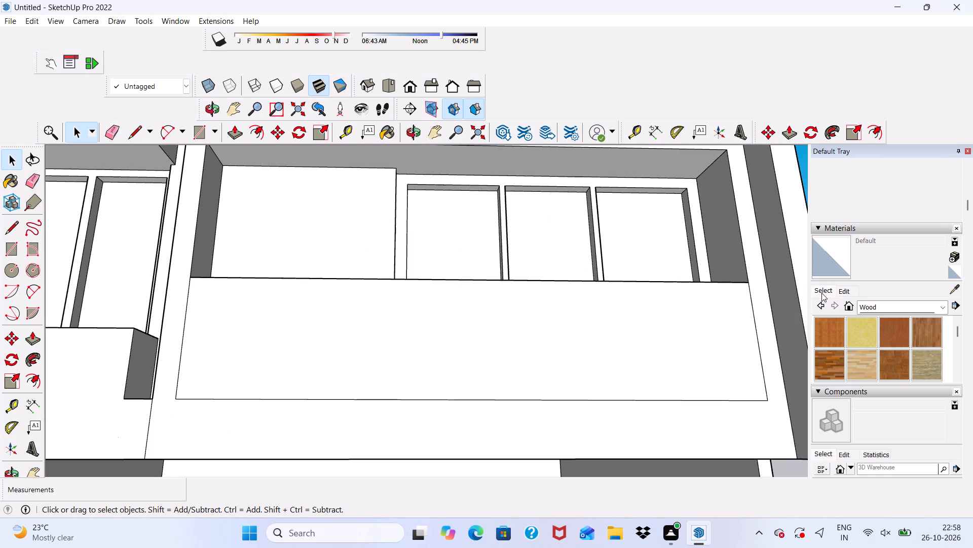
scroll(895, 349, down, 1)
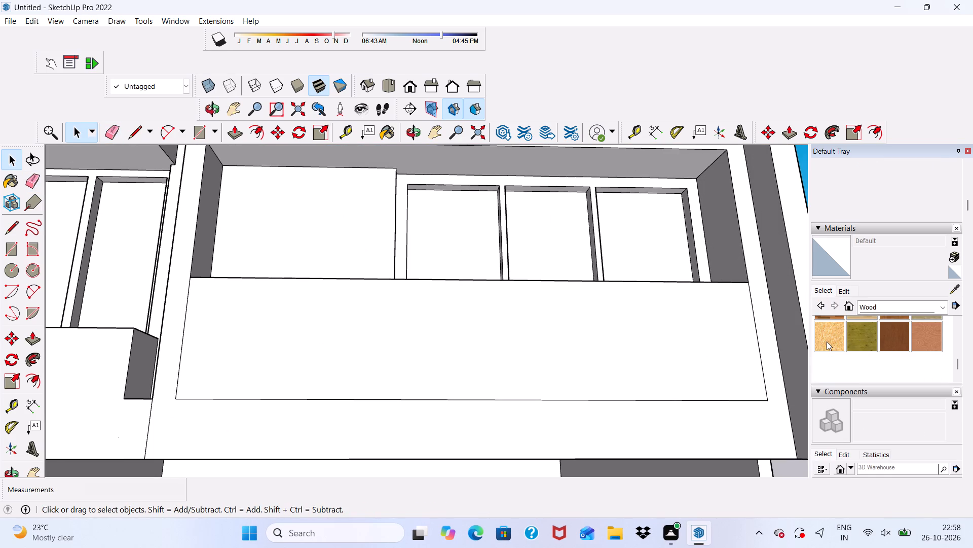
scroll(832, 330, up, 1)
scroll(838, 334, down, 1)
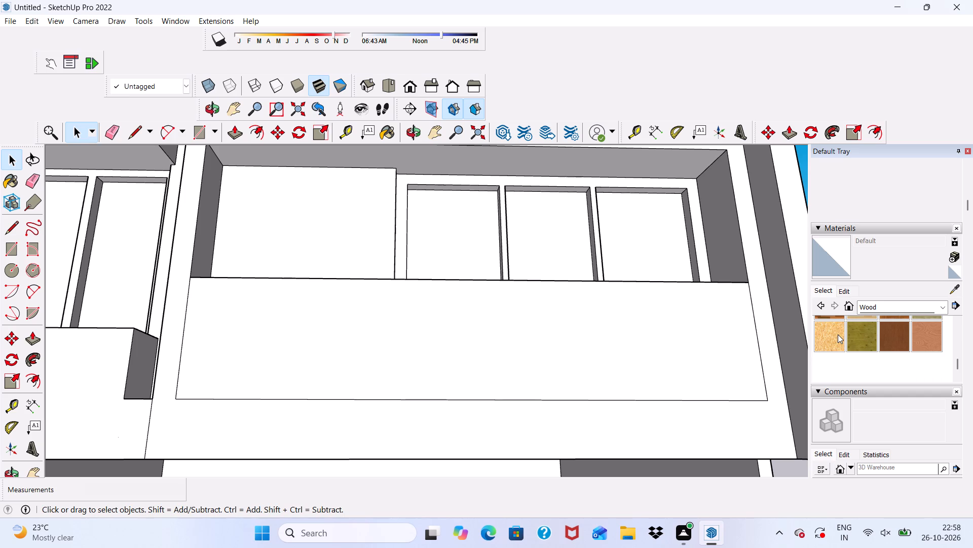
click(838, 334)
scroll(564, 449, up, 1)
click(548, 429)
scroll(546, 427, down, 4)
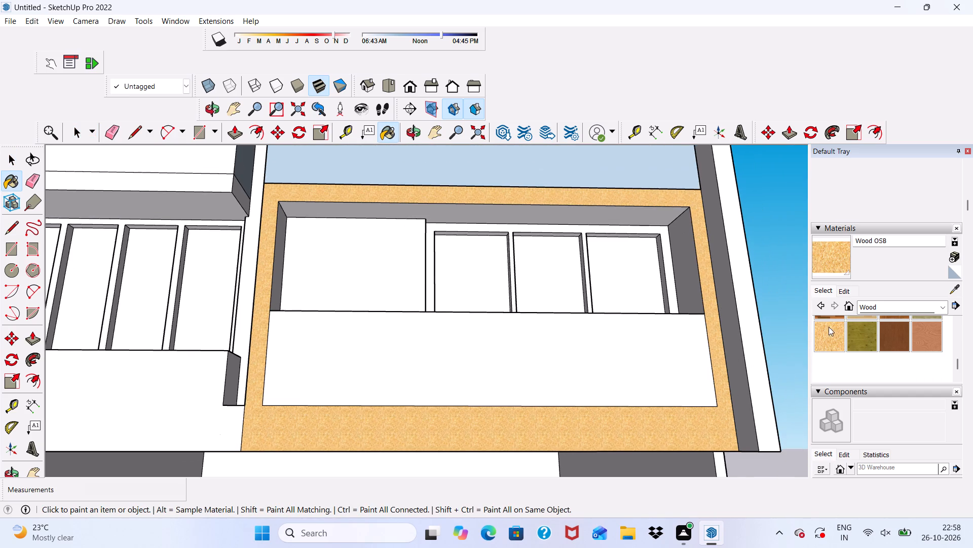
Darken the Wood OSB material by lowering its brightness.
click(843, 289)
drag(875, 335, 875, 341)
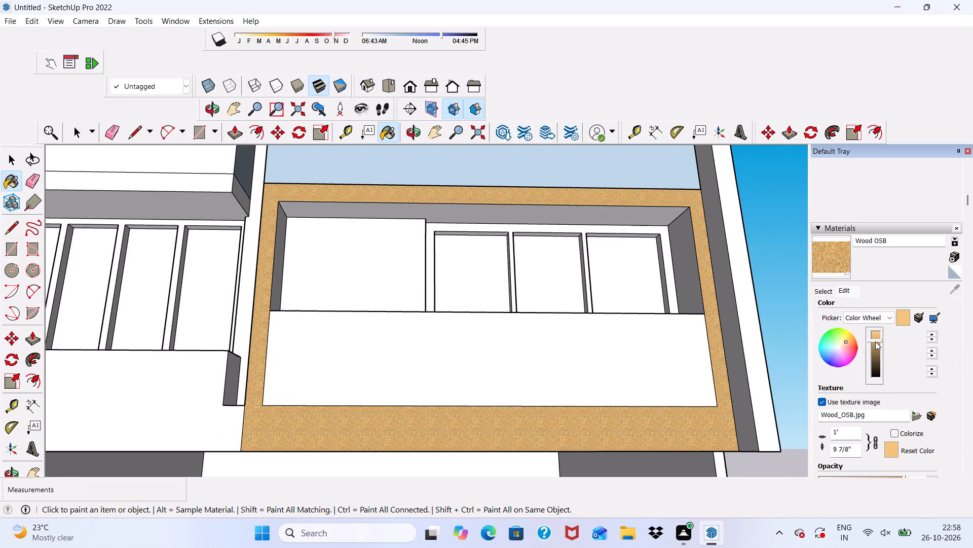
drag(875, 341, 876, 346)
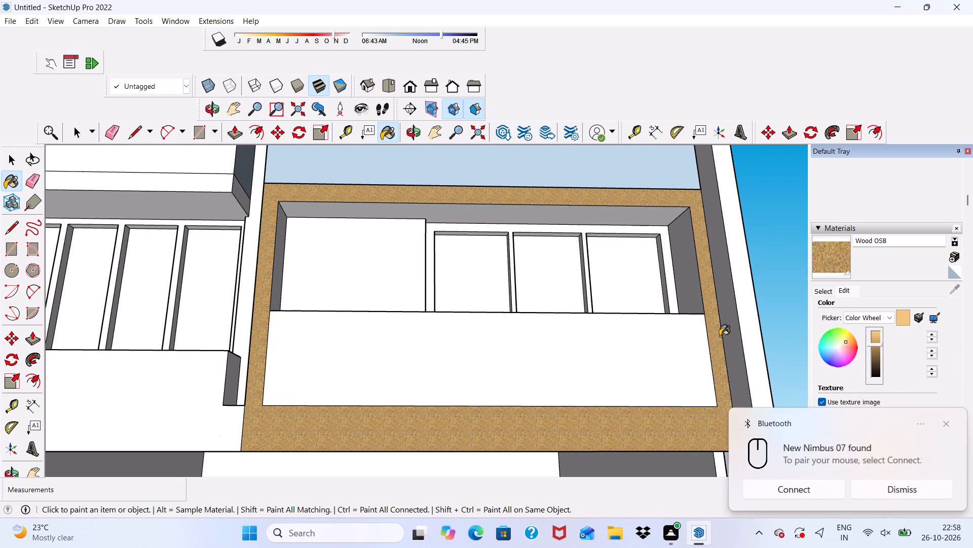
Paint the ceiling and both inner side faces of the lowest wide balcony's recess with the darkened Wood OSB.
middle_drag(720, 336, 645, 211)
scroll(616, 202, up, 3)
click(542, 188)
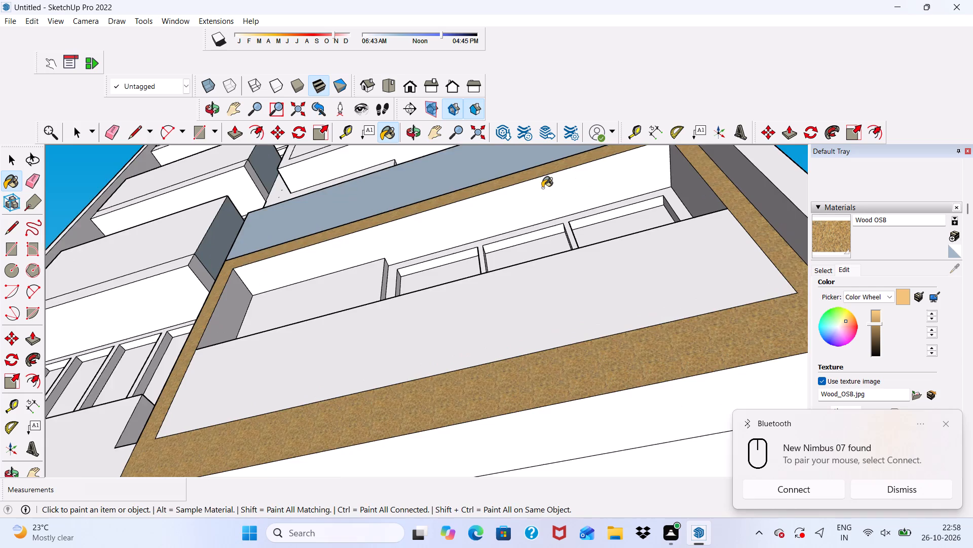
middle_drag(546, 210, 669, 297)
scroll(701, 350, up, 1)
click(717, 342)
scroll(711, 323, down, 2)
middle_drag(711, 323, 561, 362)
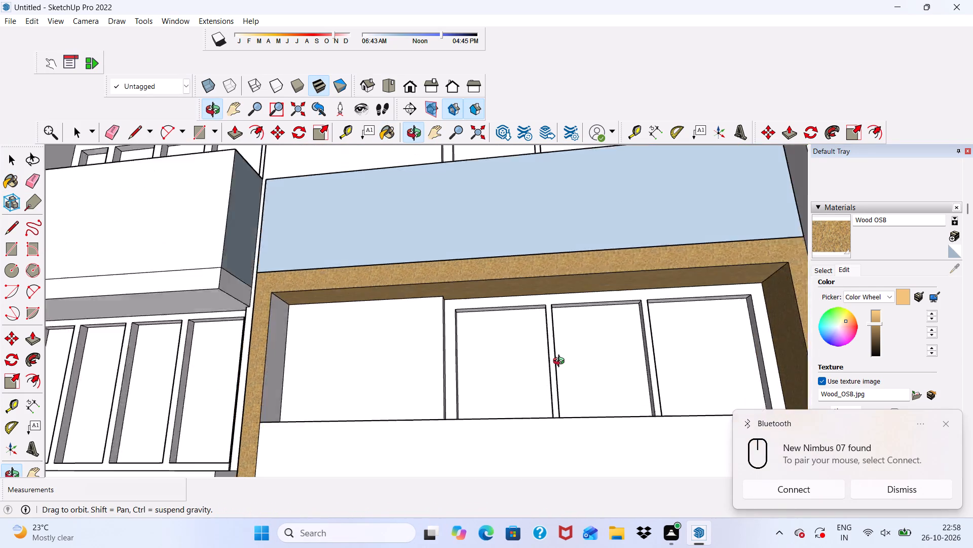
middle_drag(561, 362, 518, 378)
scroll(400, 358, up, 4)
click(267, 363)
scroll(272, 318, down, 5)
scroll(429, 267, down, 4)
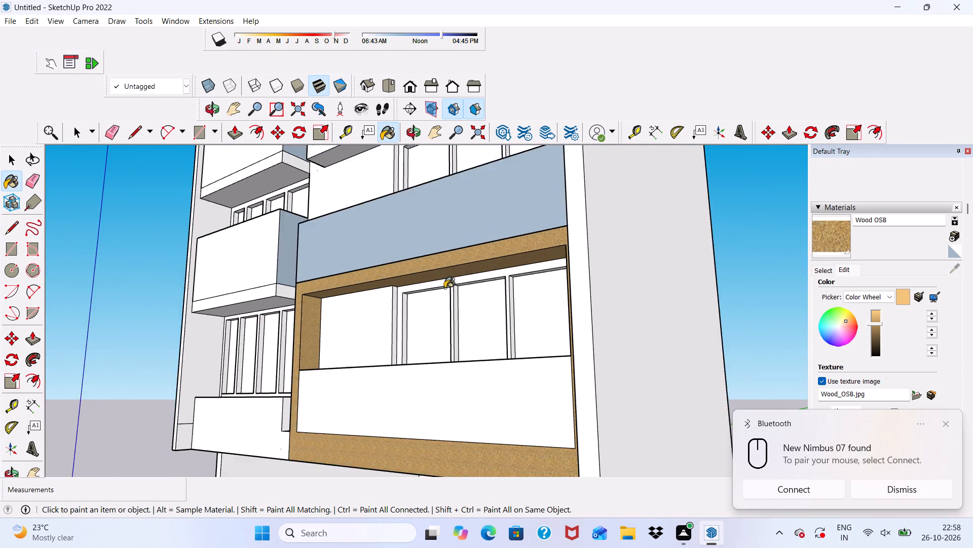
scroll(445, 288, down, 4)
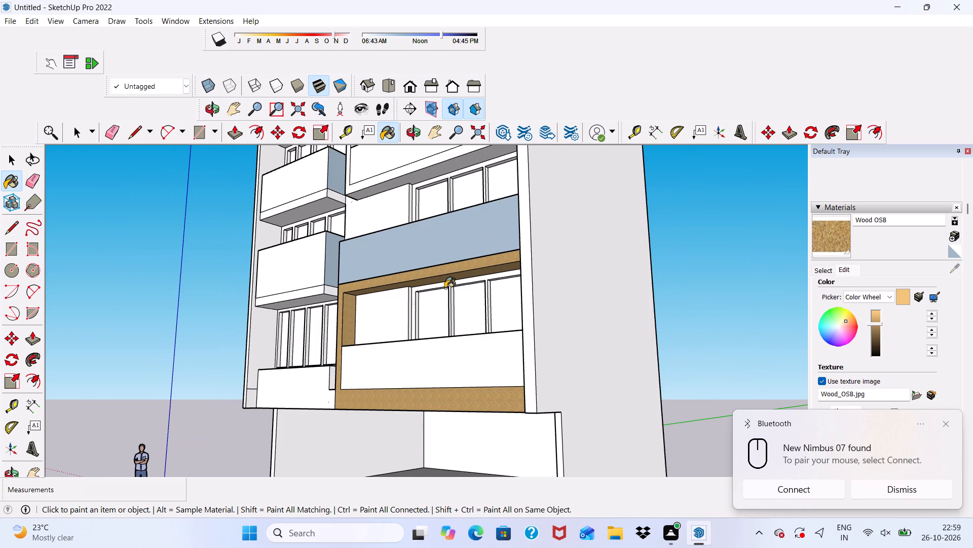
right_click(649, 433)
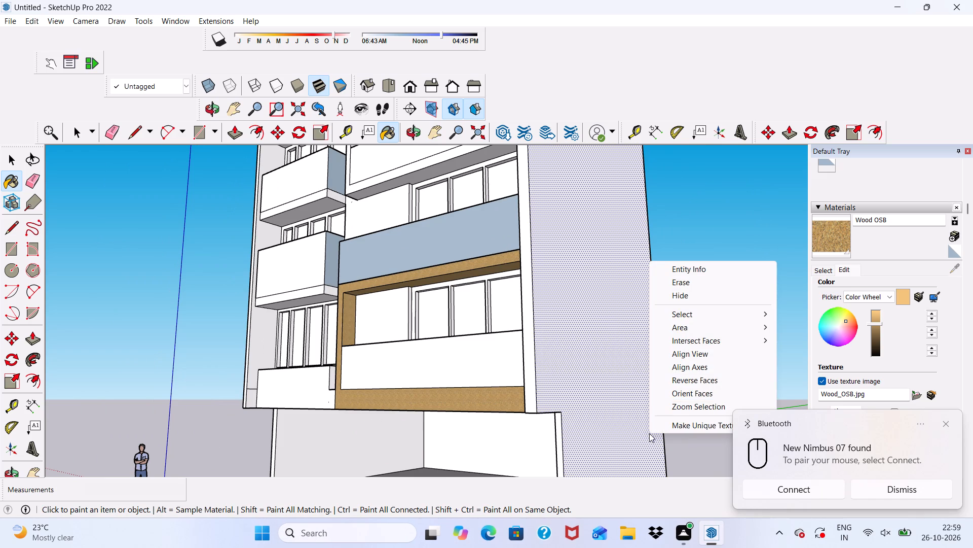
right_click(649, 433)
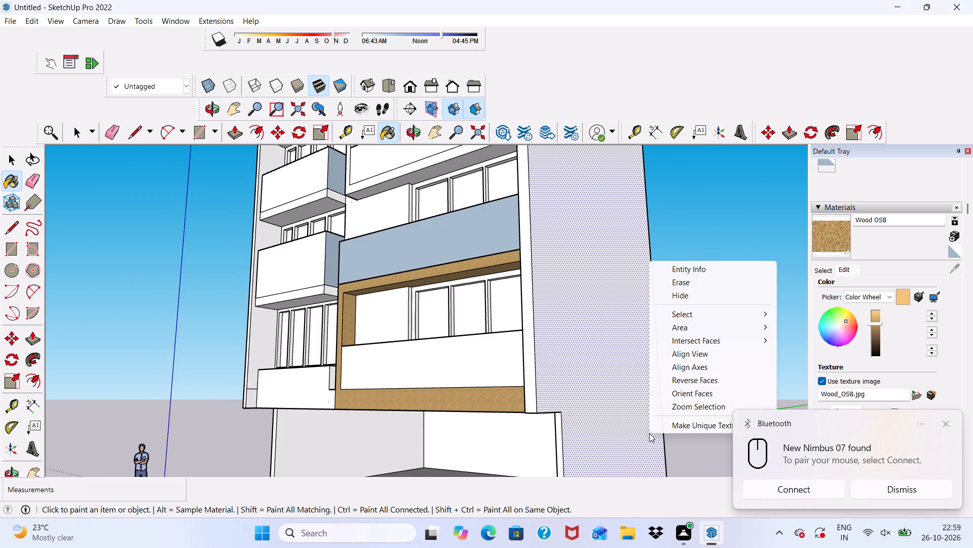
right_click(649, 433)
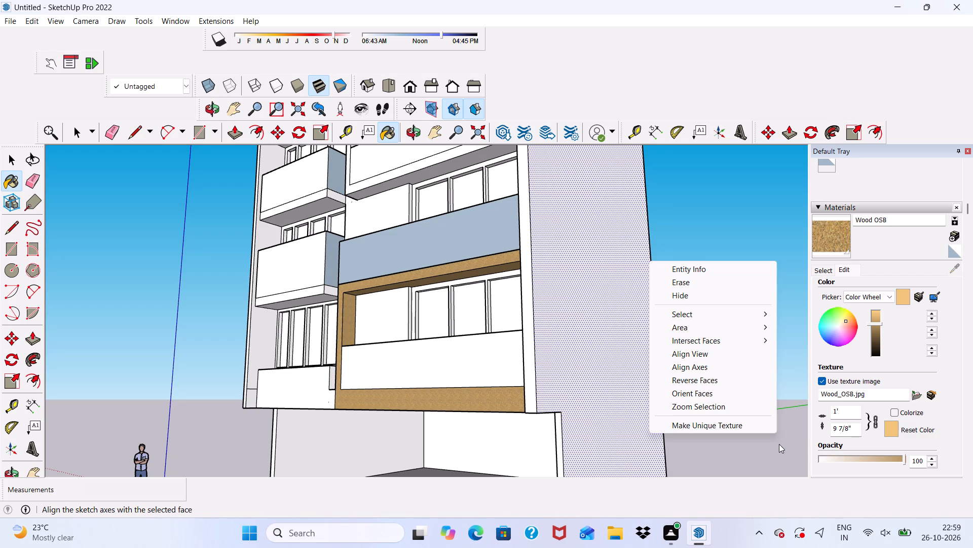
Paint the front frame face of the middle framed wide balcony with the darkened Wood OSB.
scroll(779, 444, down, 5)
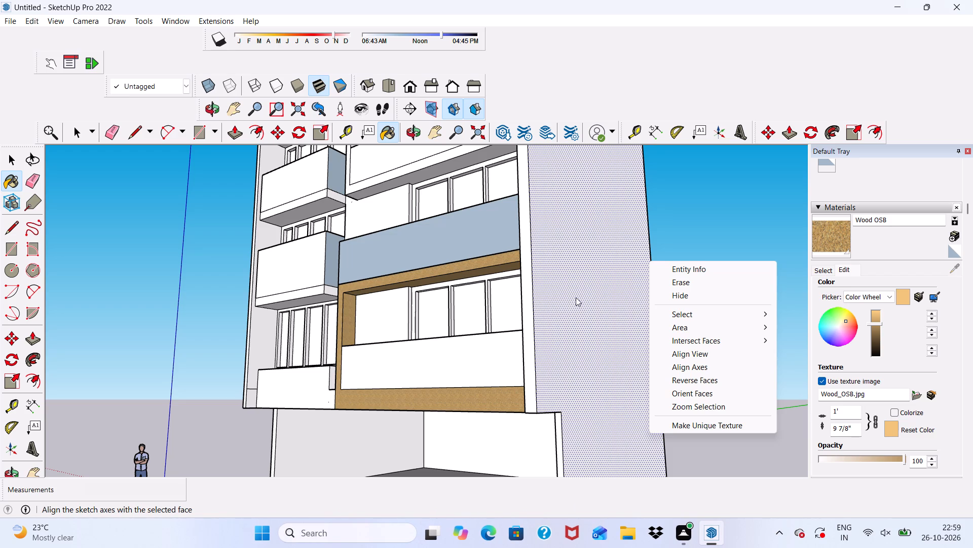
click(726, 225)
scroll(536, 283, down, 1)
middle_drag(468, 296, 530, 296)
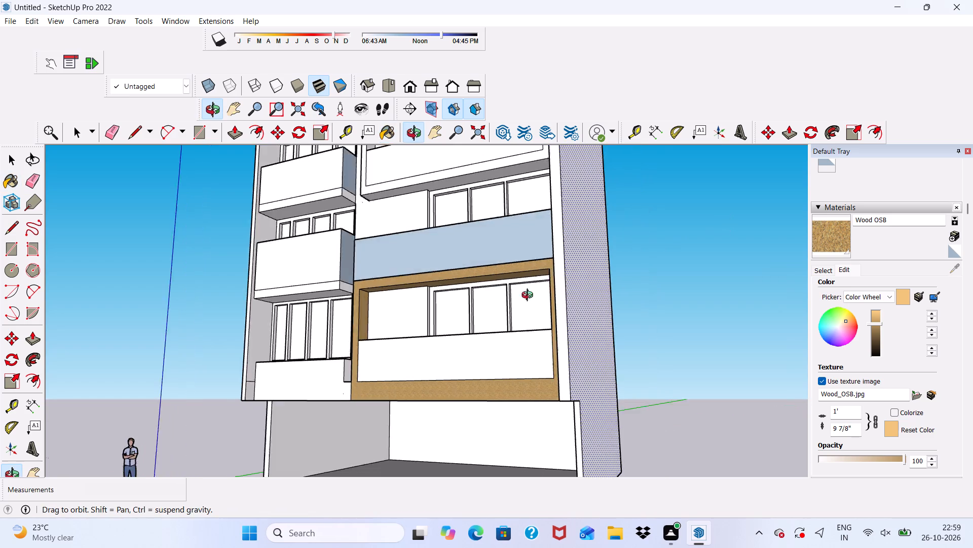
middle_drag(530, 296, 607, 318)
scroll(603, 321, up, 1)
middle_drag(433, 337, 287, 270)
scroll(391, 307, up, 5)
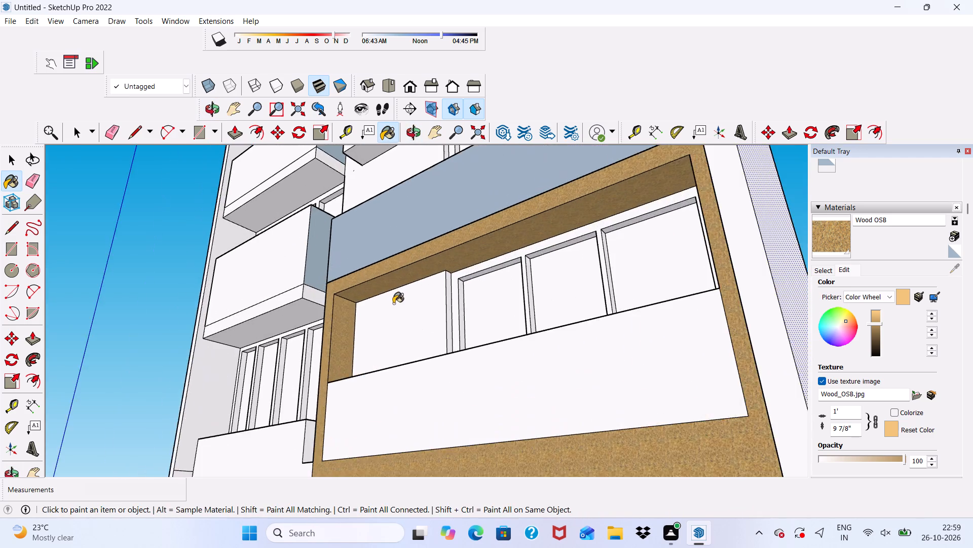
scroll(393, 302, down, 1)
middle_drag(393, 302, 490, 437)
scroll(490, 432, up, 1)
scroll(467, 373, down, 5)
scroll(423, 235, up, 4)
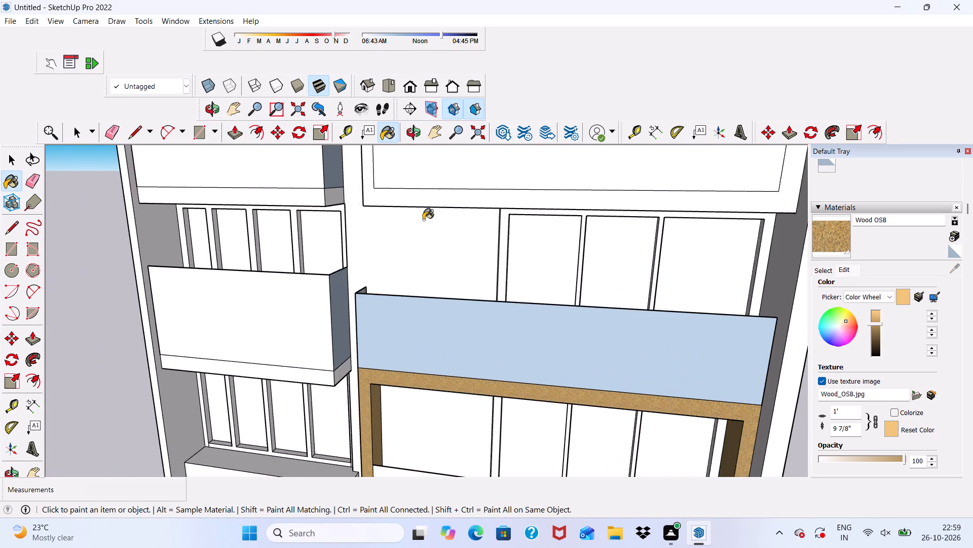
scroll(423, 220, down, 3)
scroll(429, 209, up, 5)
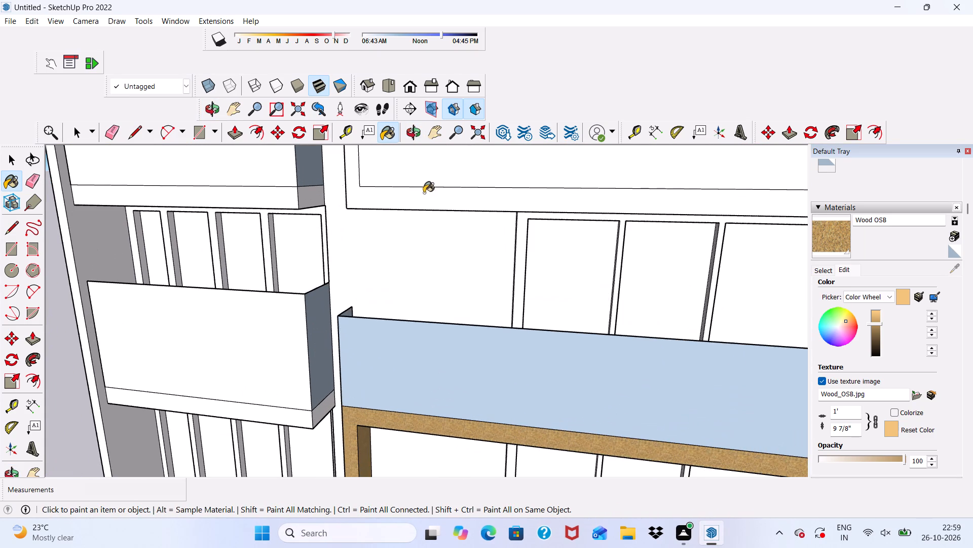
click(421, 191)
Paint the middle frame's underside, outer side face and inner side face nearest the narrow balconies with the darkened Wood OSB.
scroll(402, 198, down, 10)
scroll(432, 220, up, 1)
scroll(432, 220, down, 6)
scroll(429, 214, up, 1)
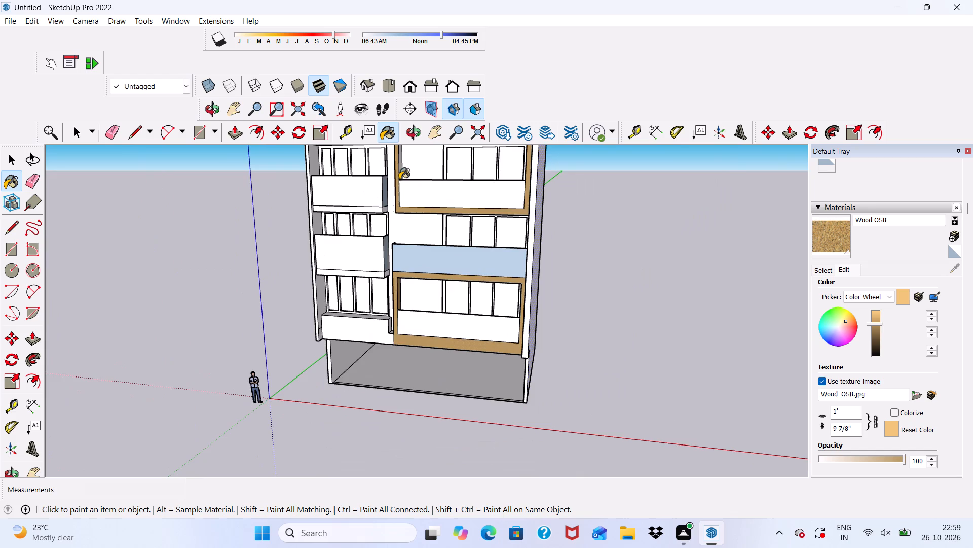
scroll(399, 166, up, 10)
click(401, 166)
scroll(401, 166, down, 4)
middle_drag(428, 220, 433, 142)
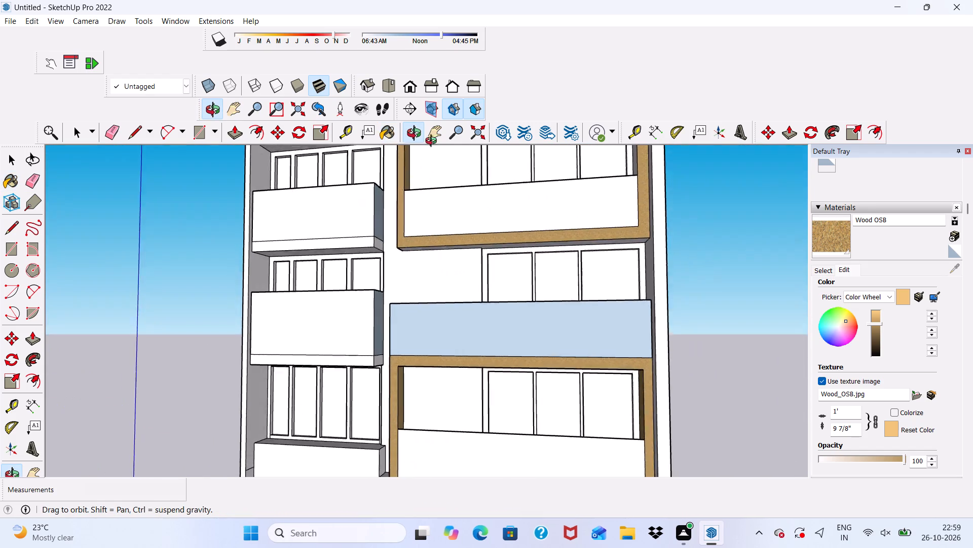
middle_drag(433, 142, 438, 83)
scroll(438, 112, up, 5)
scroll(436, 140, down, 3)
scroll(439, 288, up, 3)
scroll(428, 225, up, 6)
click(429, 207)
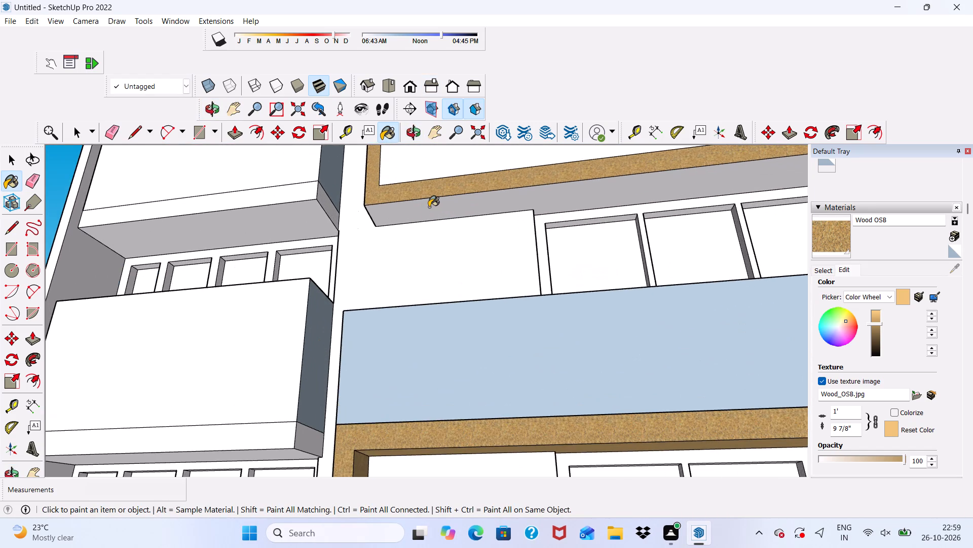
scroll(426, 207, down, 11)
middle_drag(434, 236, 582, 352)
scroll(574, 90, up, 5)
scroll(551, 121, down, 1)
scroll(445, 158, up, 8)
click(407, 183)
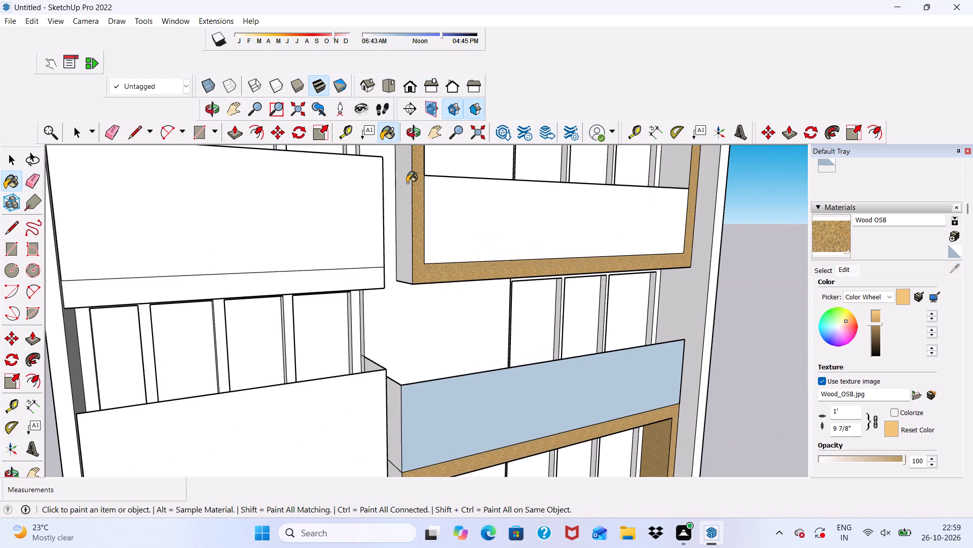
Paint the lowest wide balcony frame's outer side face, facing the narrow balconies, with the darkened Wood OSB.
scroll(403, 157, down, 11)
scroll(451, 267, up, 5)
scroll(418, 290, down, 2)
scroll(398, 338, up, 4)
click(396, 328)
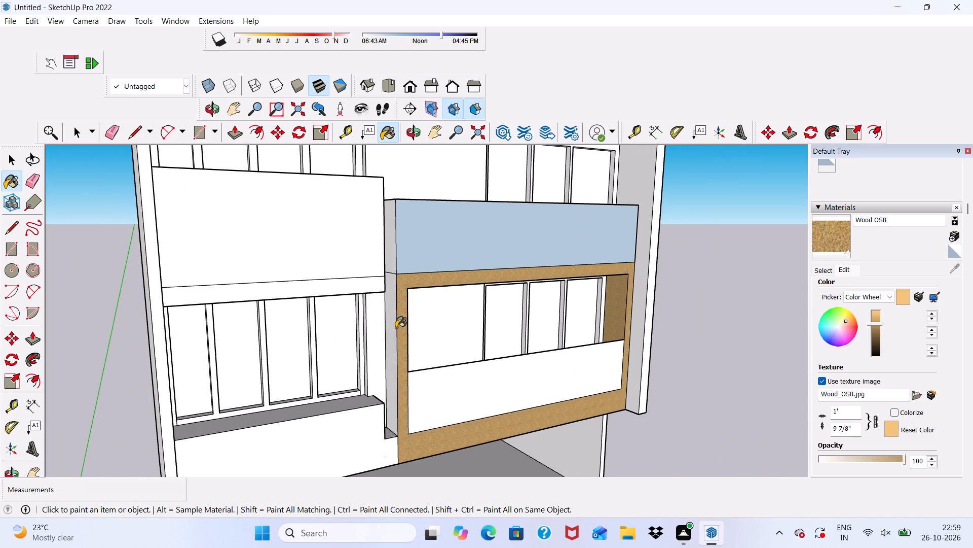
Paint the middle frame's remaining inner side face and its recess ceiling with the darkened Wood OSB.
scroll(372, 313, down, 10)
scroll(506, 178, up, 8)
click(500, 184)
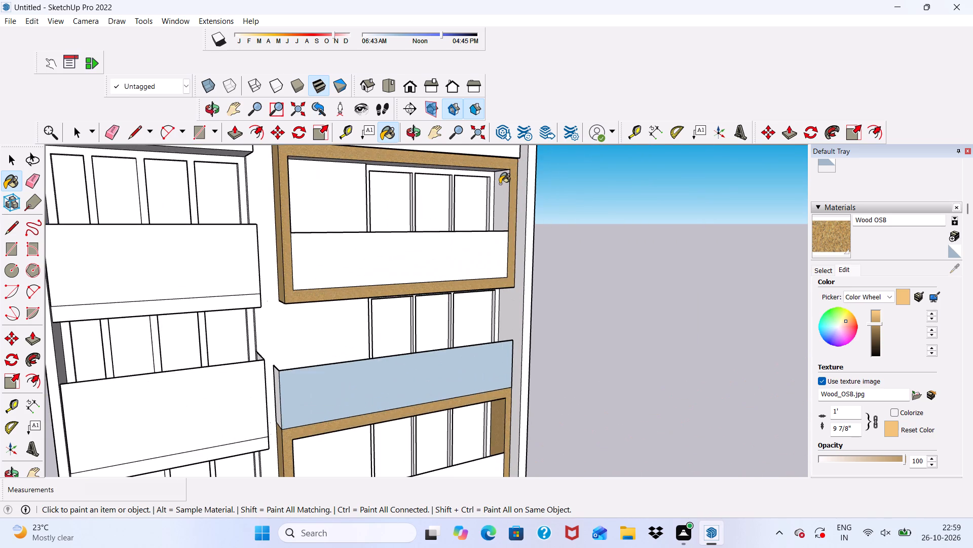
scroll(500, 185, down, 1)
middle_drag(500, 186, 334, 28)
scroll(356, 210, up, 4)
scroll(368, 235, down, 1)
click(375, 243)
Paint the underside, front face and outer side face of the top wide balcony's frame with the darkened Wood OSB.
scroll(373, 243, down, 1)
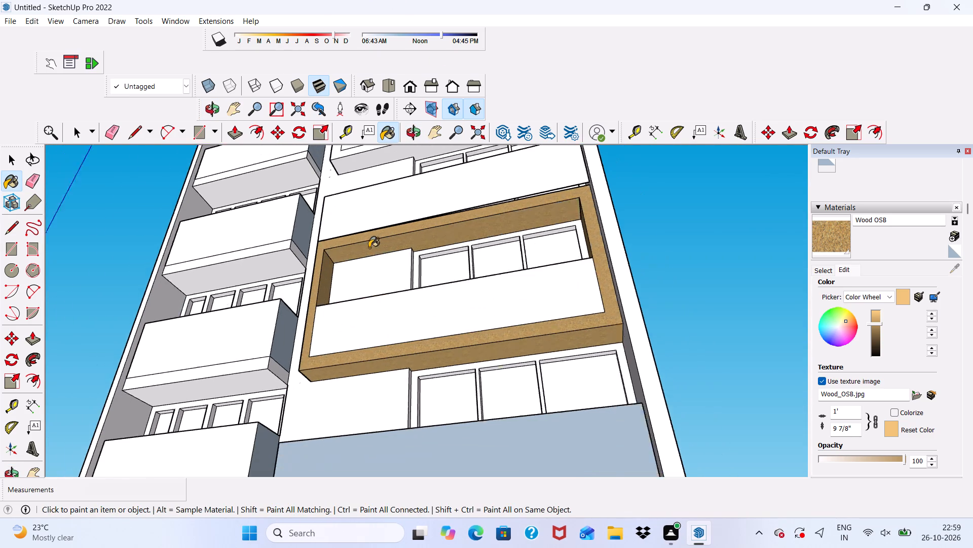
scroll(369, 248, down, 5)
middle_drag(368, 251, 358, 465)
scroll(333, 307, up, 1)
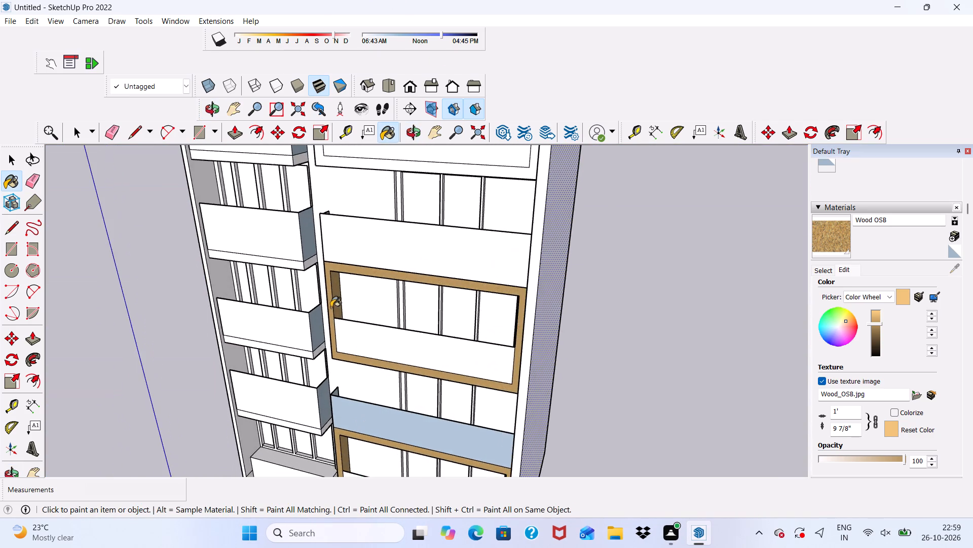
scroll(356, 317, up, 1)
middle_drag(356, 317, 461, 332)
scroll(386, 257, down, 5)
middle_drag(371, 227, 403, 122)
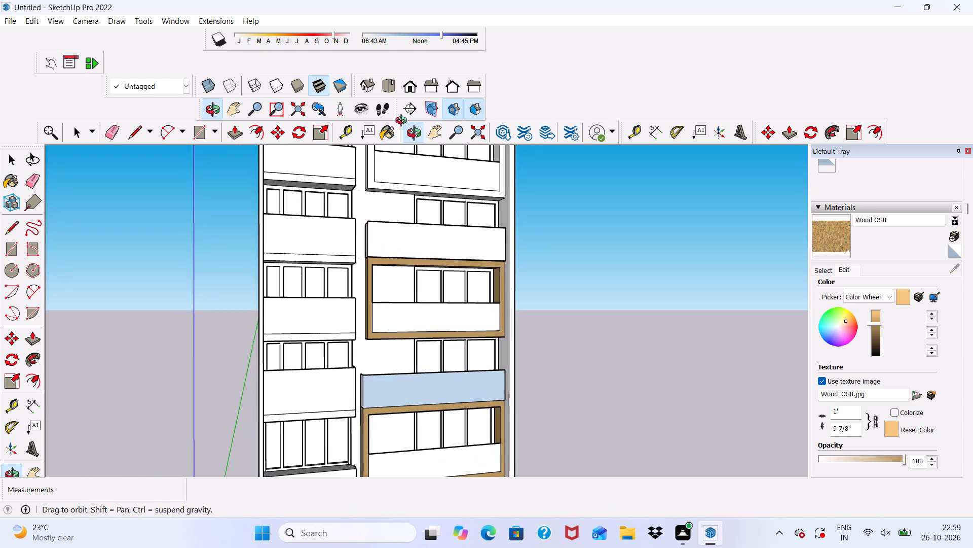
middle_drag(403, 122, 404, 125)
scroll(402, 153, up, 14)
click(387, 203)
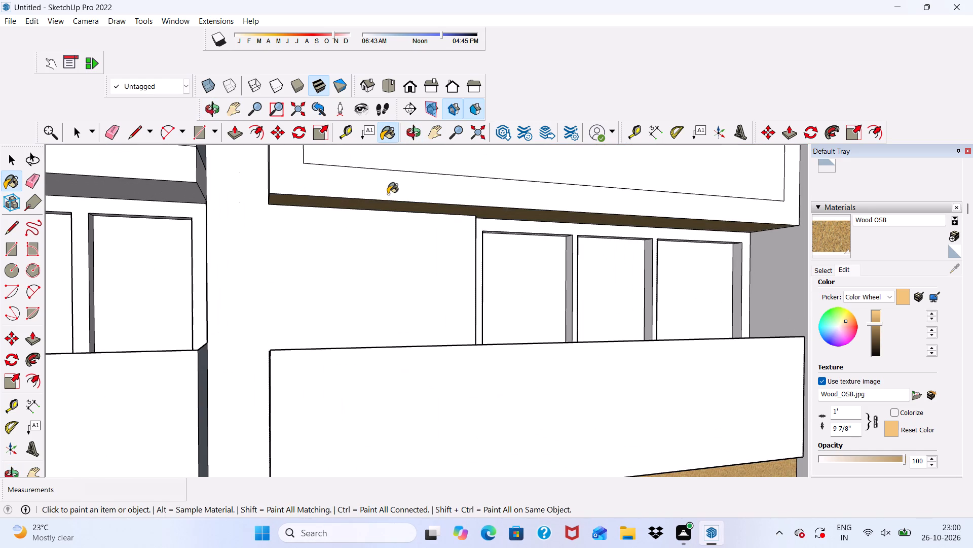
click(389, 191)
scroll(389, 191, down, 1)
middle_drag(389, 191, 455, 210)
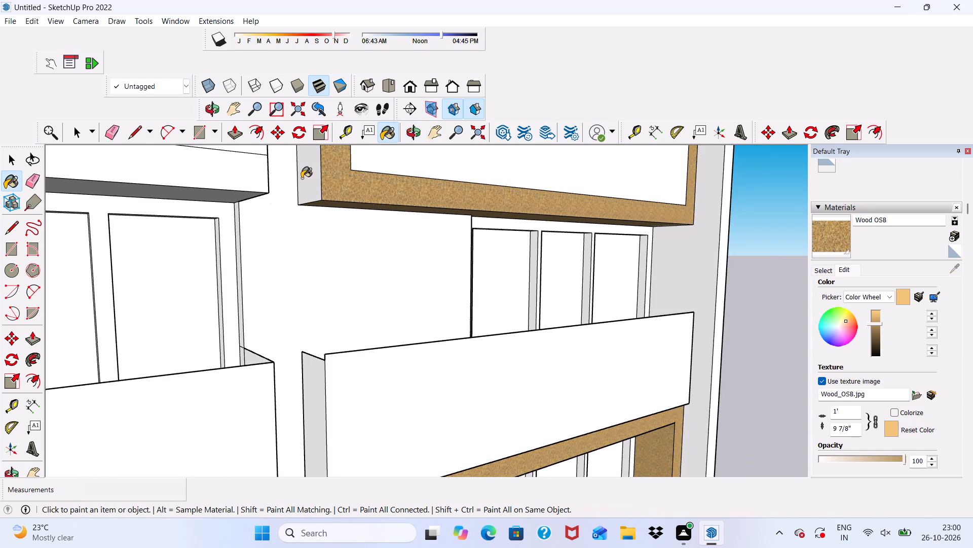
click(315, 176)
Paint both inner side faces and the ceiling of the top wide balcony's recess with the darkened Wood OSB.
scroll(315, 180, down, 6)
scroll(524, 220, up, 6)
scroll(514, 213, down, 5)
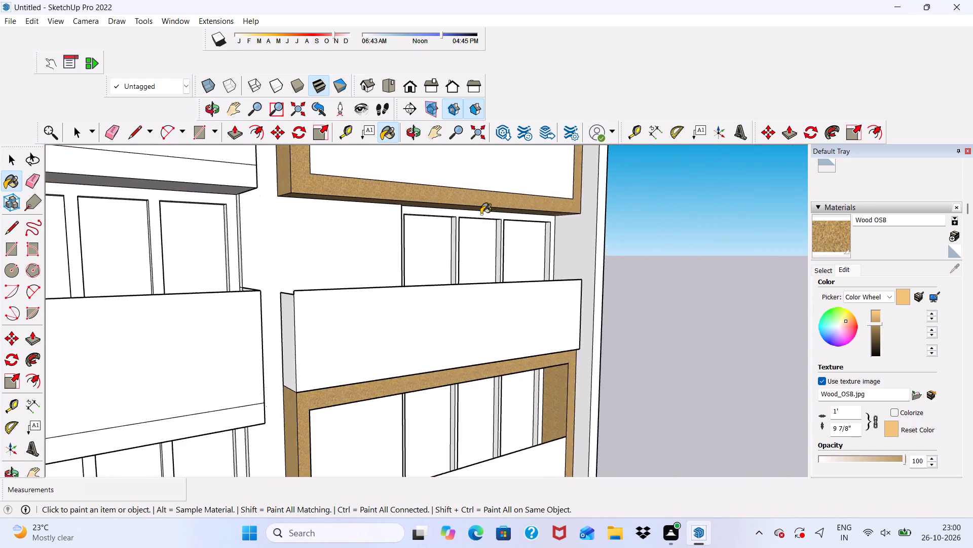
scroll(481, 214, down, 12)
middle_drag(448, 220, 221, 155)
scroll(398, 184, up, 8)
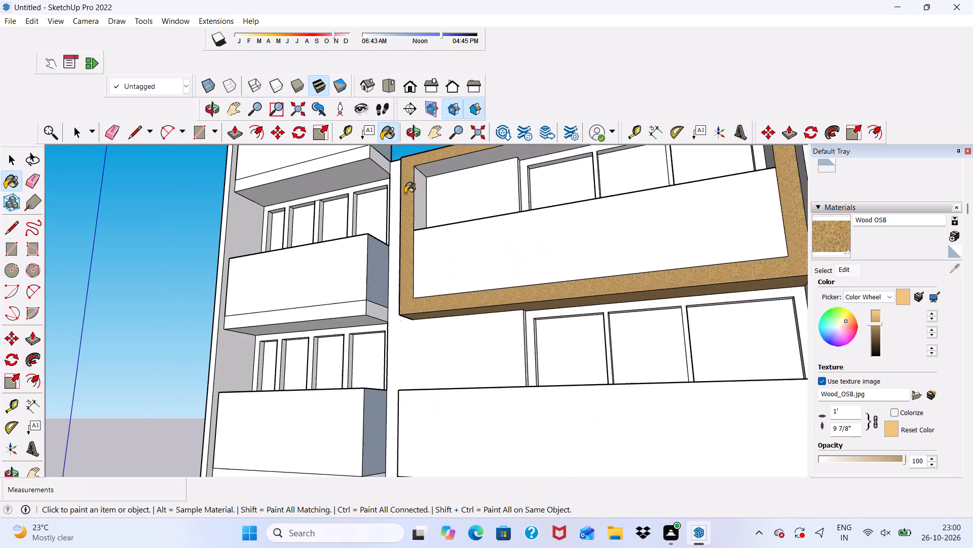
scroll(405, 193, up, 3)
click(416, 201)
click(433, 169)
scroll(430, 168, down, 3)
middle_drag(421, 171, 616, 221)
scroll(635, 218, up, 6)
click(619, 204)
Examine the painted balcony frames over the whole facade from above and below.
scroll(592, 205, down, 2)
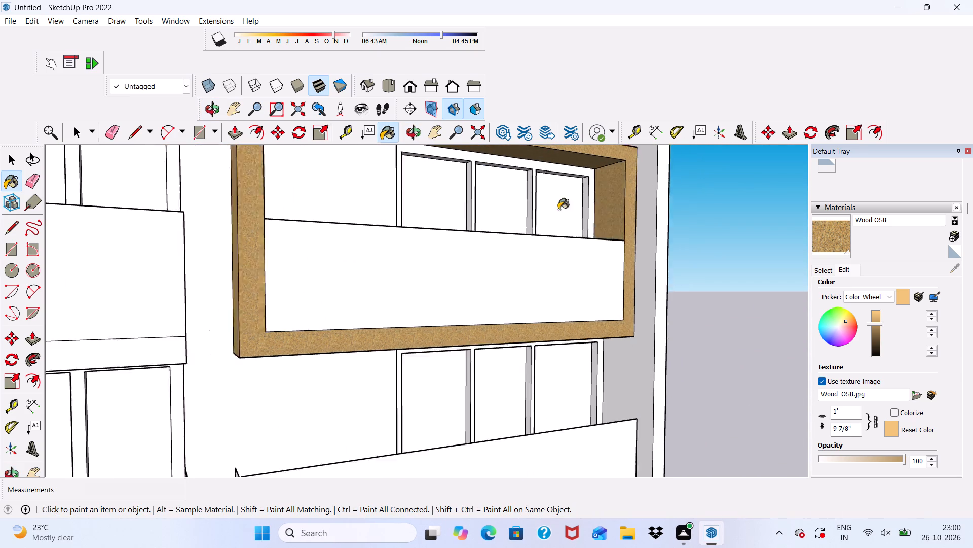
scroll(558, 210, down, 13)
middle_drag(519, 296, 469, 333)
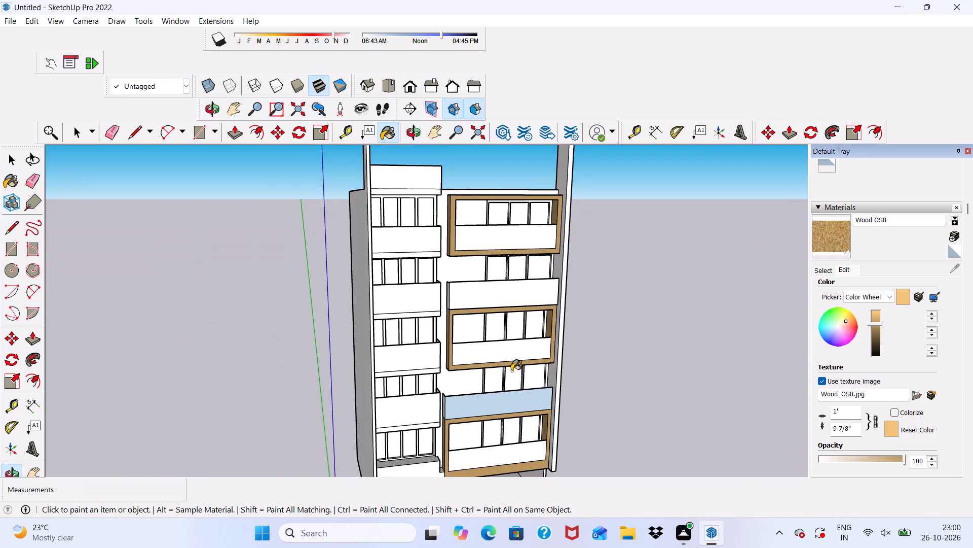
scroll(511, 371, up, 3)
scroll(496, 395, down, 3)
scroll(477, 344, up, 1)
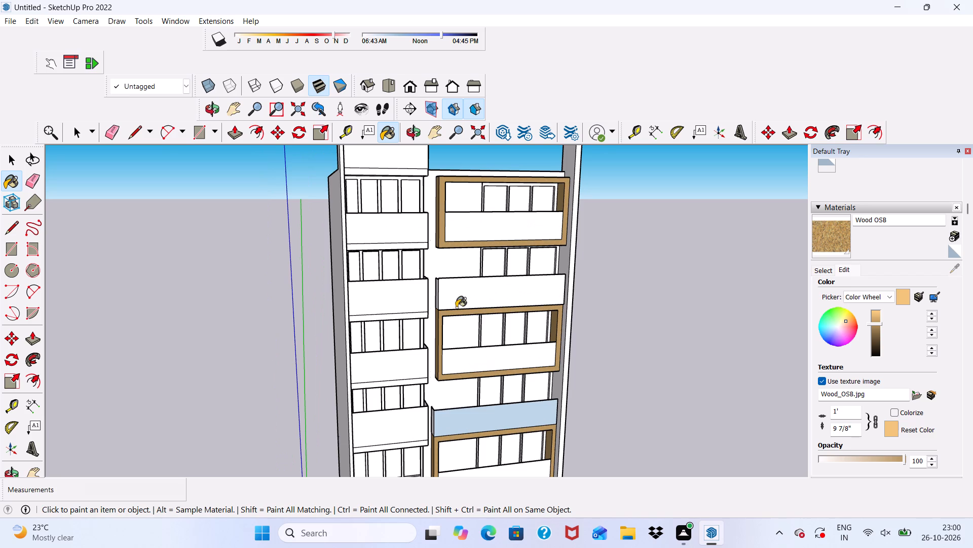
scroll(442, 298, down, 7)
scroll(480, 340, up, 11)
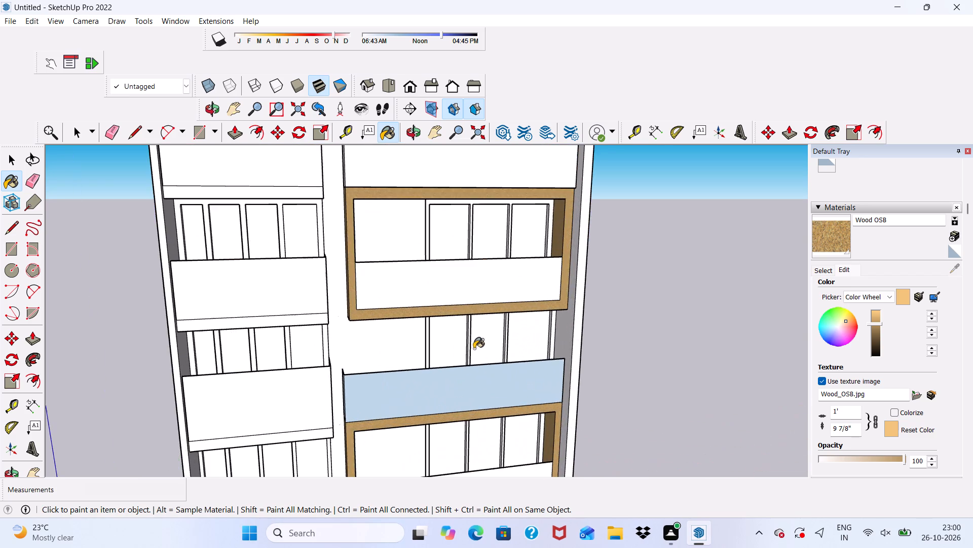
middle_drag(474, 349, 439, 32)
scroll(381, 441, up, 1)
scroll(384, 430, down, 6)
middle_drag(386, 430, 383, 487)
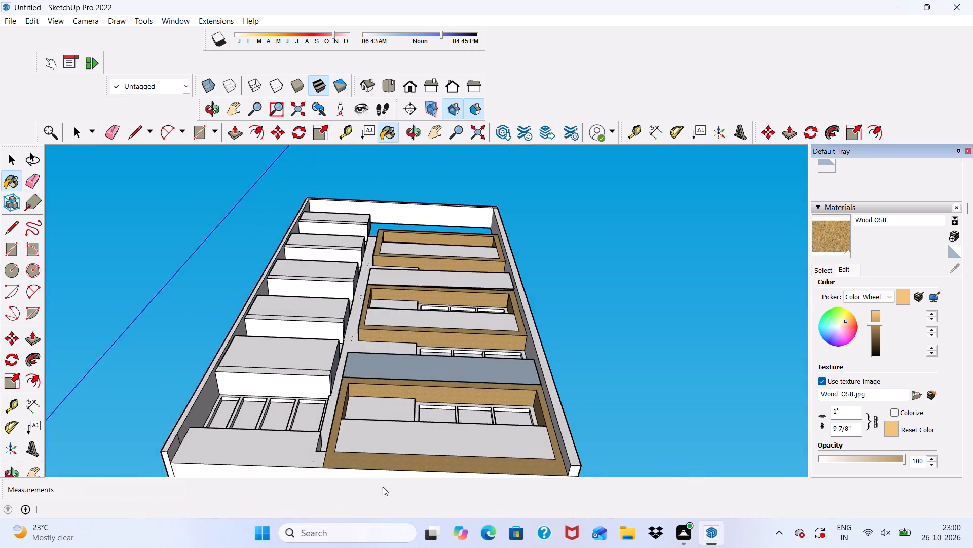
scroll(383, 446, up, 1)
scroll(382, 401, down, 2)
key(space)
middle_drag(389, 390, 392, 501)
scroll(407, 317, down, 6)
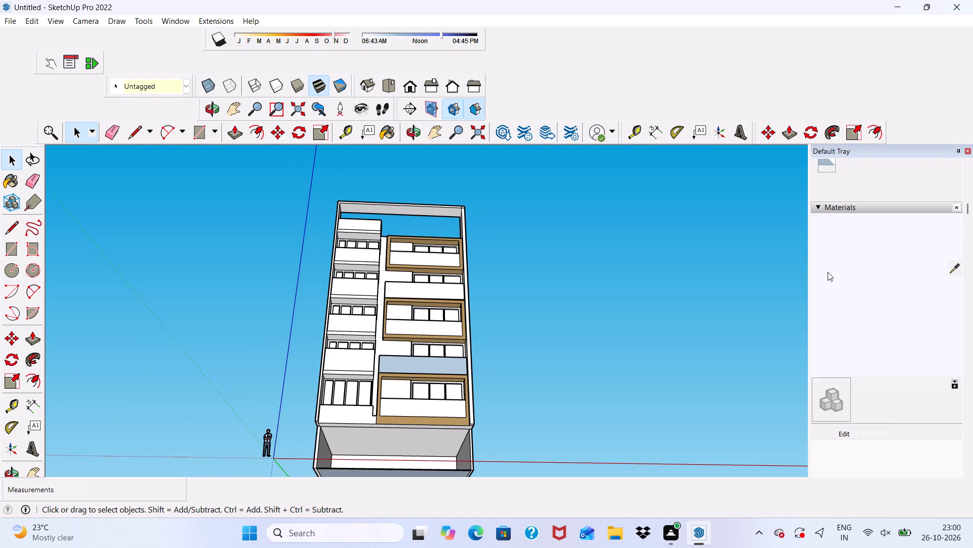
Paint the facade wall behind the wide balconies with Wood Lumber ButtJoined from the Wood collection.
click(828, 272)
scroll(892, 349, down, 1)
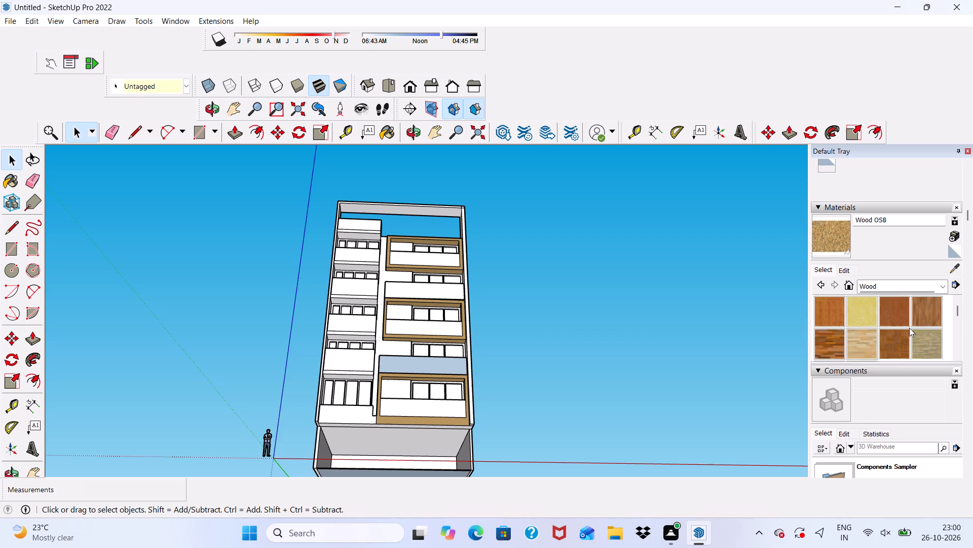
scroll(916, 320, up, 1)
click(924, 341)
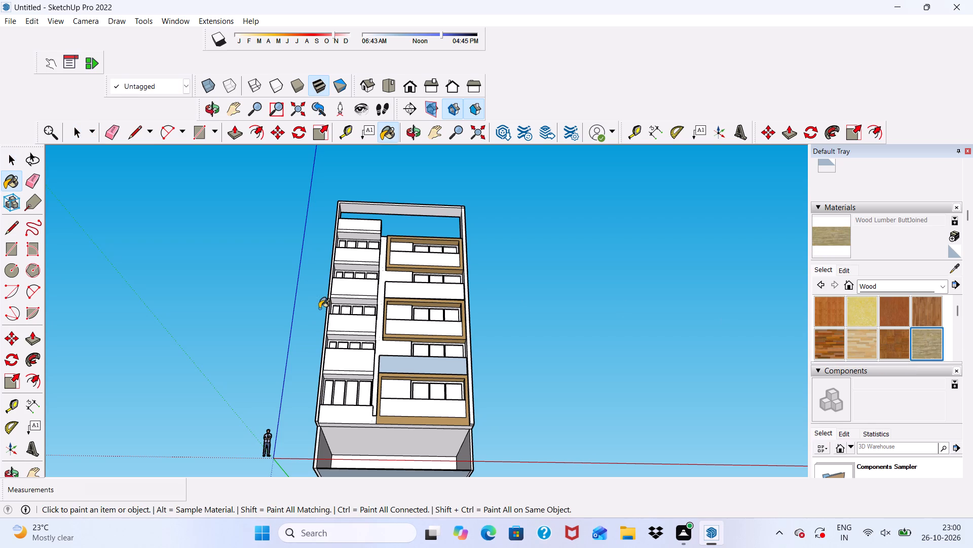
scroll(272, 316, up, 10)
click(400, 248)
Darken the Wood Lumber ButtJoined material by lowering its brightness.
scroll(400, 248, down, 1)
middle_drag(400, 248, 400, 254)
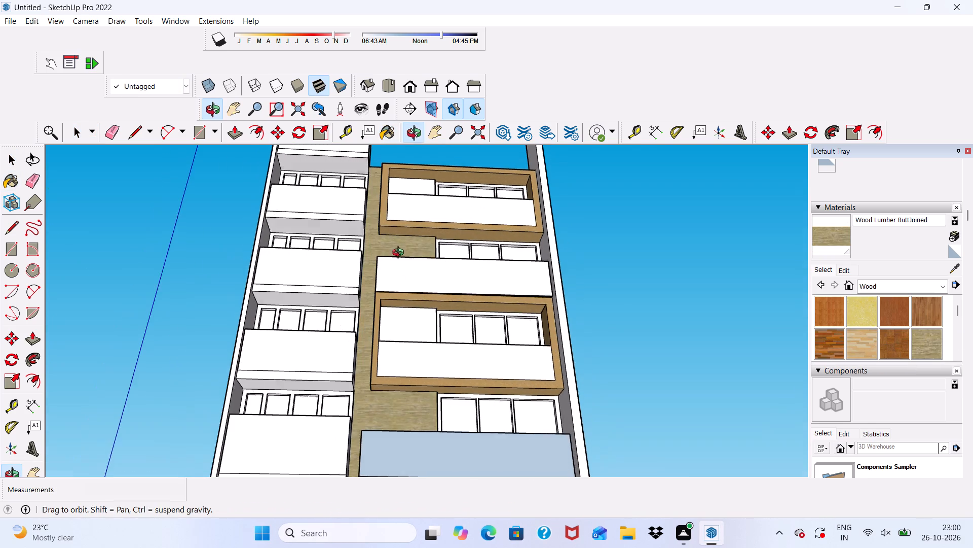
middle_drag(400, 254, 387, 366)
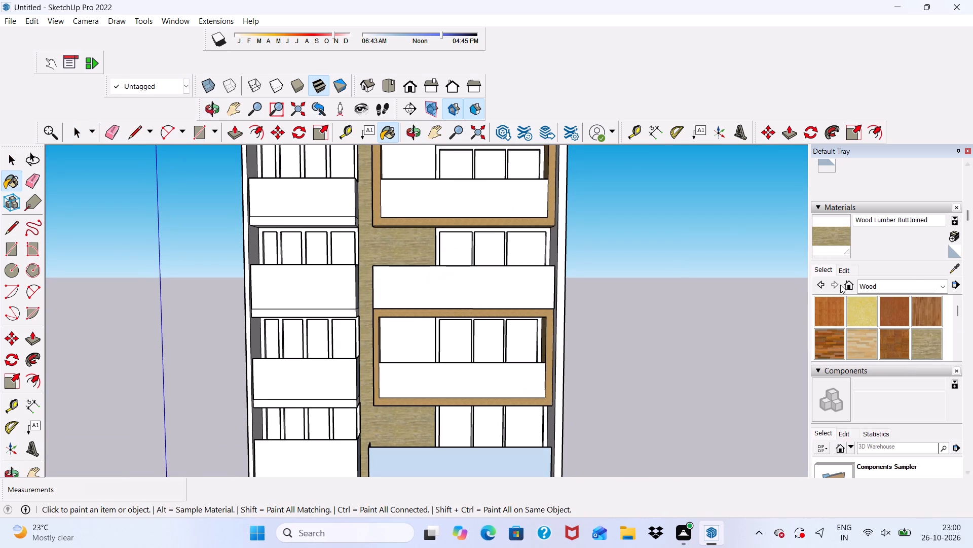
click(842, 269)
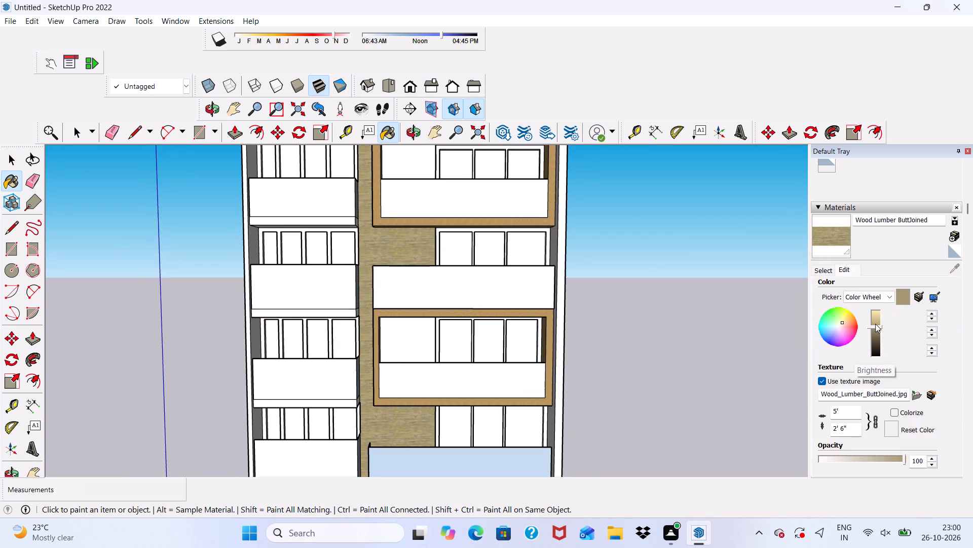
drag(876, 324, 878, 330)
Paint the wall's narrow return face beside the windows above the upper unframed wide balcony with Wood Lumber ButtJoined.
scroll(458, 309, up, 2)
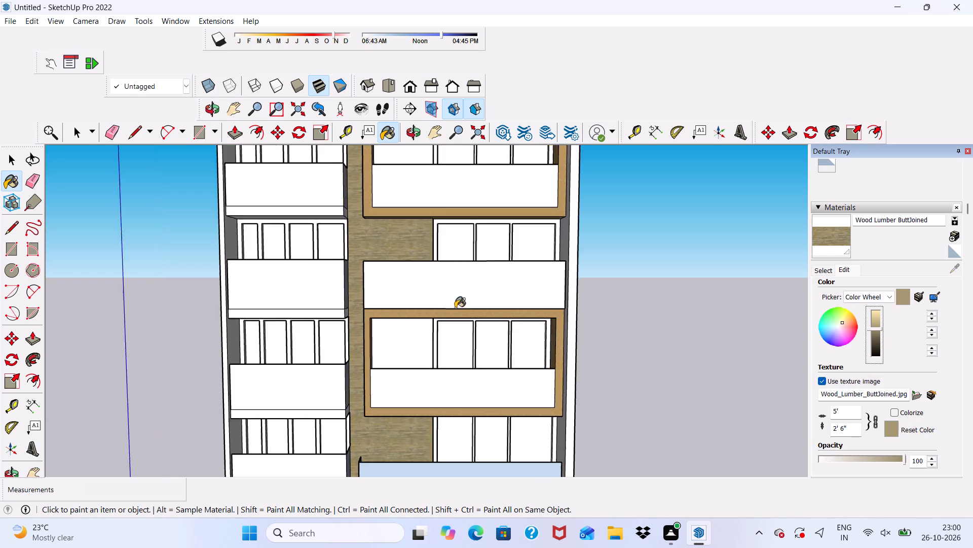
scroll(455, 308, up, 2)
scroll(441, 278, down, 3)
scroll(441, 278, up, 8)
scroll(434, 245, down, 1)
middle_drag(434, 245, 312, 265)
scroll(348, 246, up, 8)
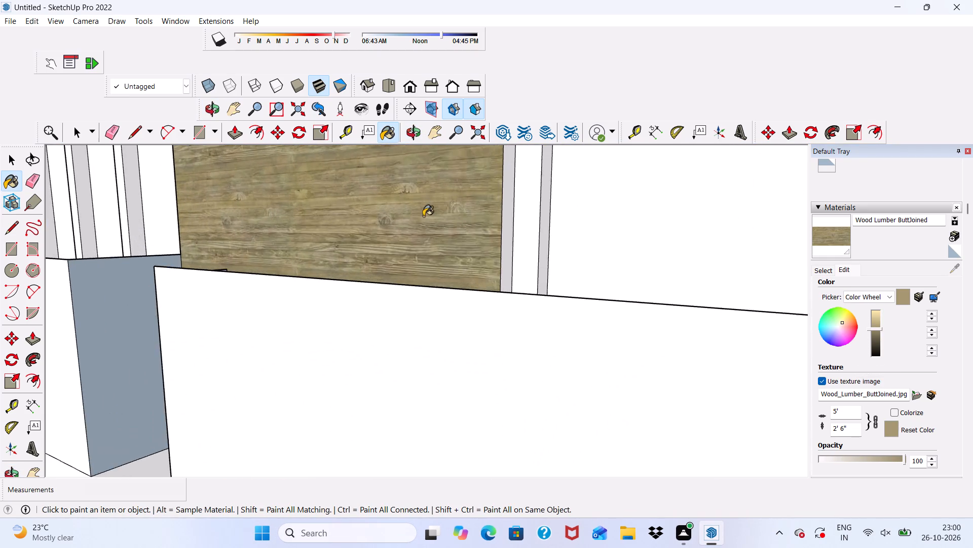
scroll(423, 216, up, 9)
click(514, 241)
Paint the wall panel inside the middle framed balcony's recess and its narrow return face beside the windows with Wood Lumber ButtJoined.
scroll(495, 203, down, 7)
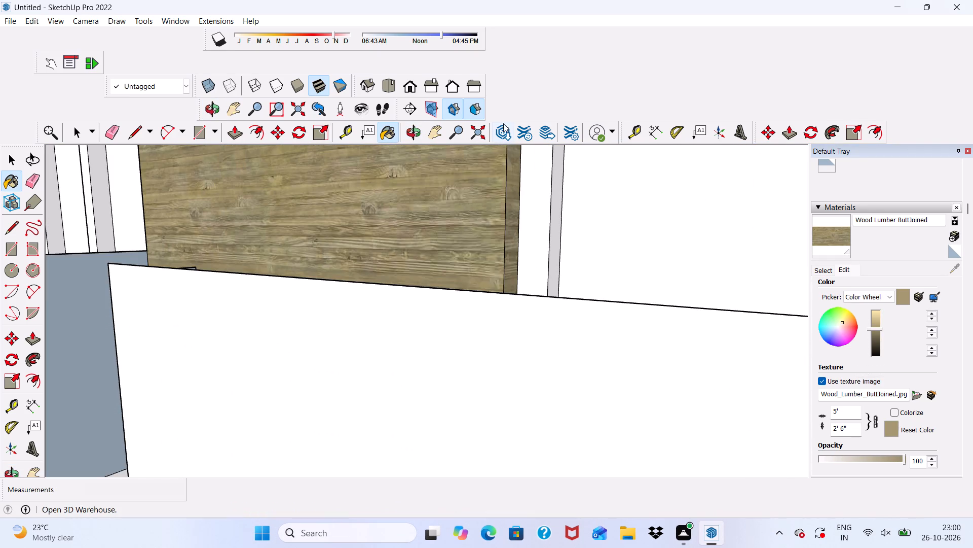
scroll(503, 123, down, 20)
scroll(503, 123, down, 3)
middle_drag(458, 410, 432, 329)
scroll(433, 331, up, 6)
click(435, 353)
scroll(503, 353, up, 8)
click(493, 349)
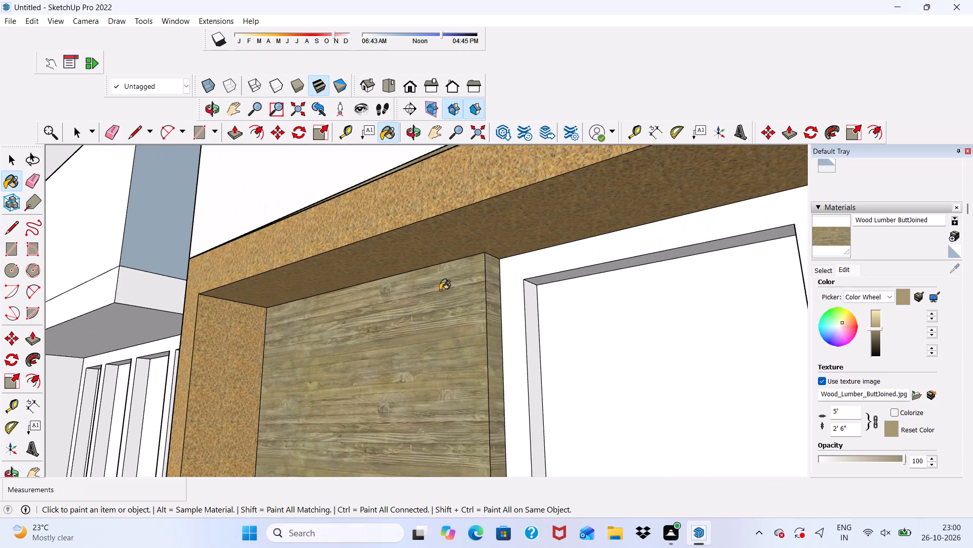
Paint the wall's narrow return face beside the windows behind the blue-grey unframed balcony with Wood Lumber ButtJoined.
scroll(440, 290, down, 15)
middle_drag(469, 255, 473, 337)
scroll(473, 337, up, 9)
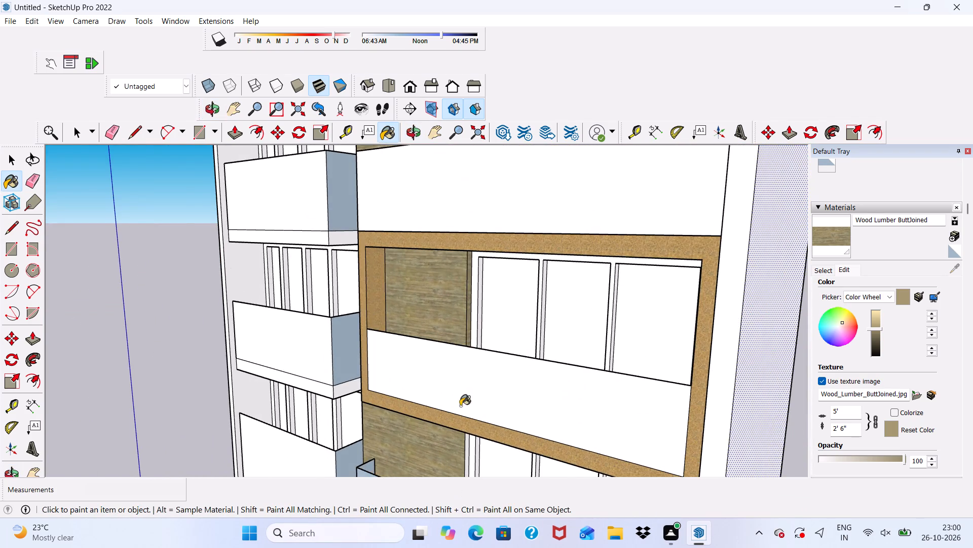
scroll(460, 406, up, 6)
scroll(454, 404, down, 4)
scroll(425, 282, down, 3)
scroll(421, 438, up, 5)
middle_drag(421, 431, 369, 308)
scroll(382, 301, down, 1)
scroll(387, 195, up, 4)
click(440, 318)
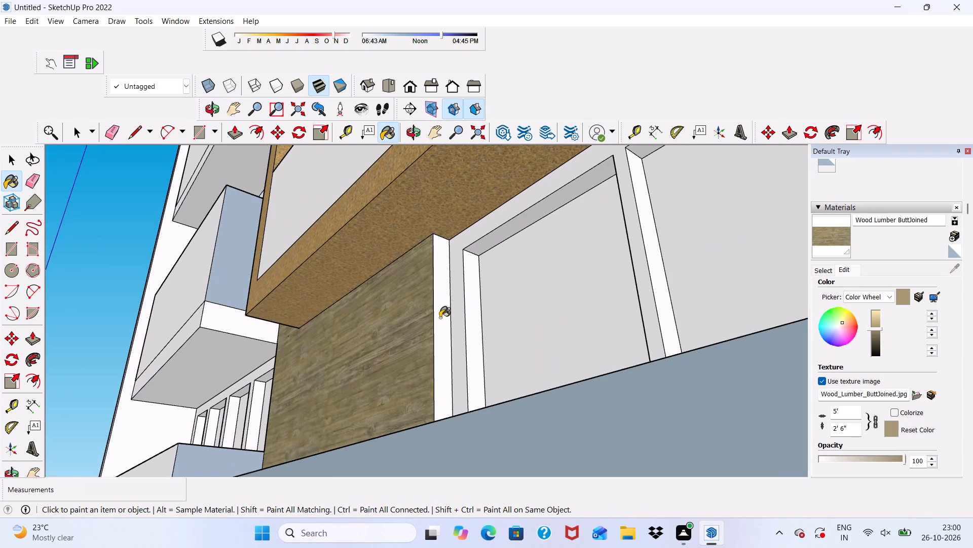
Paint the wall's narrow return faces beside the narrow balconies' windows, level with and one storey below the middle framed balcony, with Wood Lumber ButtJoined.
scroll(423, 271, down, 5)
middle_drag(367, 303, 596, 406)
scroll(424, 418, up, 11)
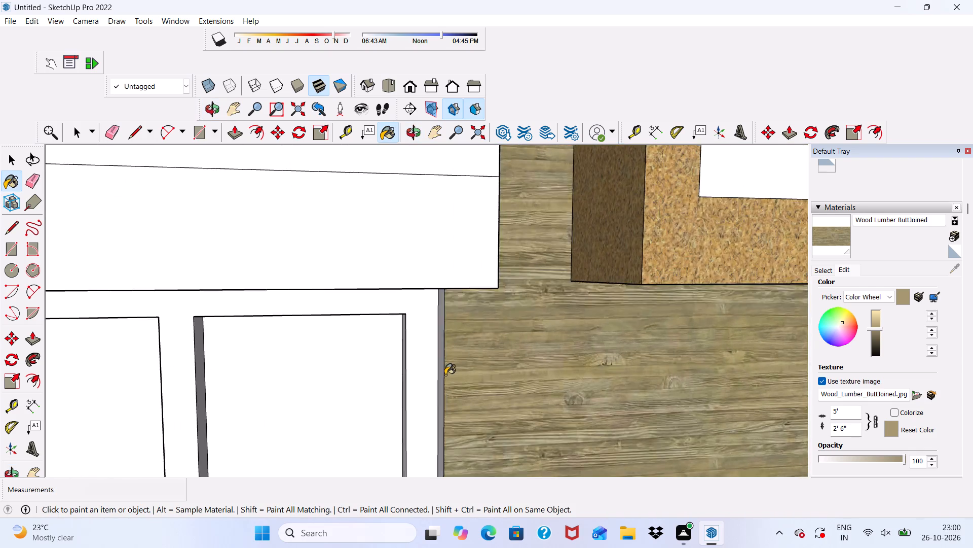
scroll(445, 375, up, 5)
click(440, 330)
scroll(440, 330, down, 9)
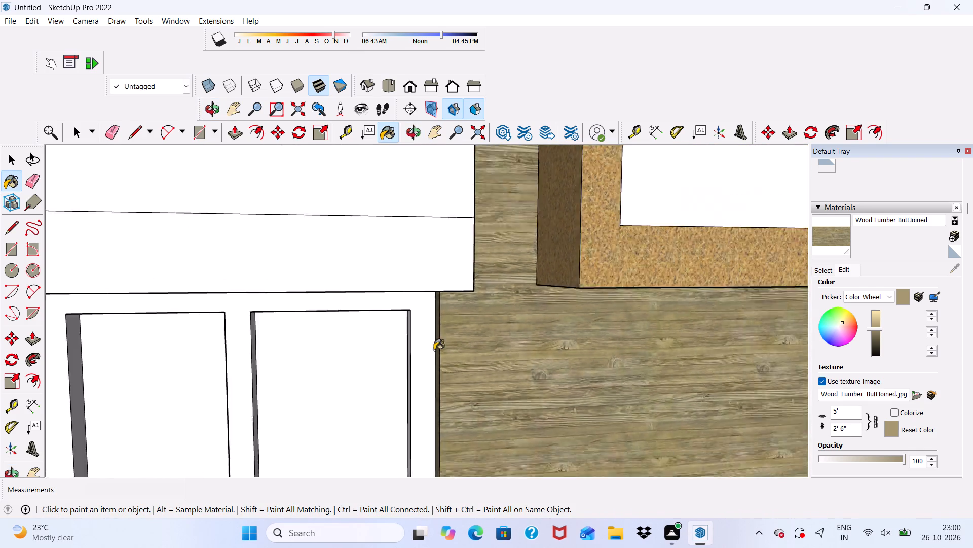
scroll(434, 350, down, 2)
scroll(435, 277, down, 10)
middle_drag(419, 183, 562, 283)
scroll(444, 212, up, 8)
click(447, 181)
Paint the narrow return face beside the narrow balcony's windows, one storey above the middle framed balcony, with Wood Lumber ButtJoined.
scroll(445, 192, down, 2)
middle_drag(444, 200, 389, 326)
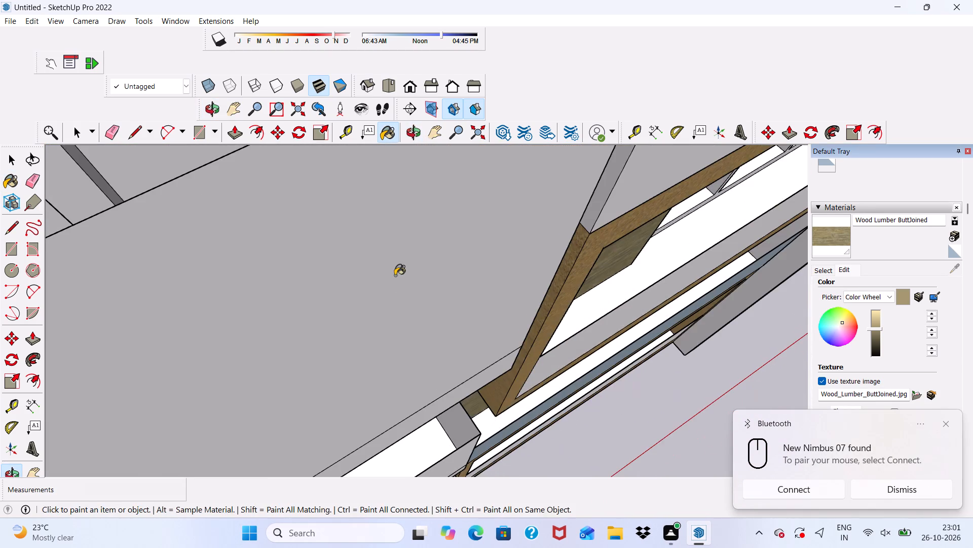
scroll(395, 276, down, 5)
middle_drag(427, 348, 379, 198)
scroll(409, 388, up, 5)
scroll(443, 333, down, 10)
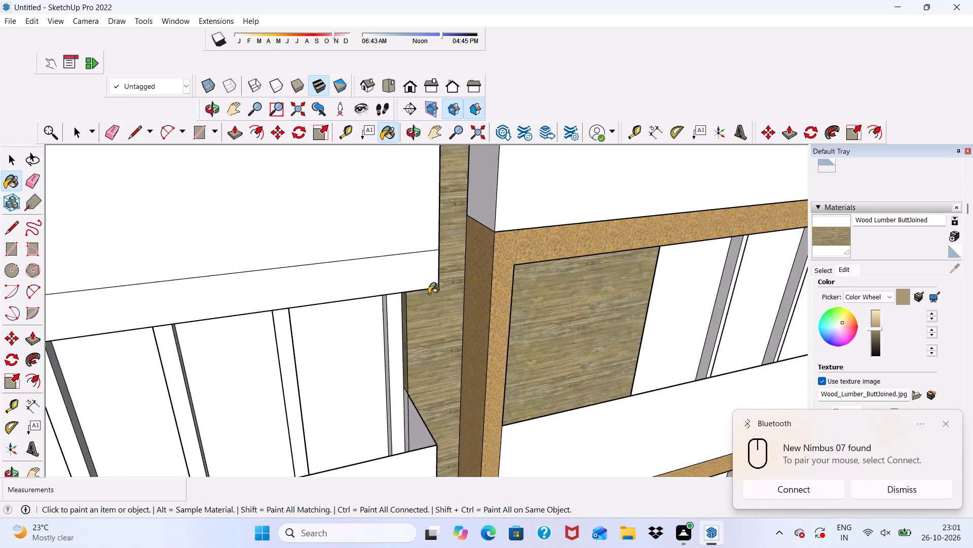
middle_drag(442, 280, 367, 231)
scroll(379, 232, up, 18)
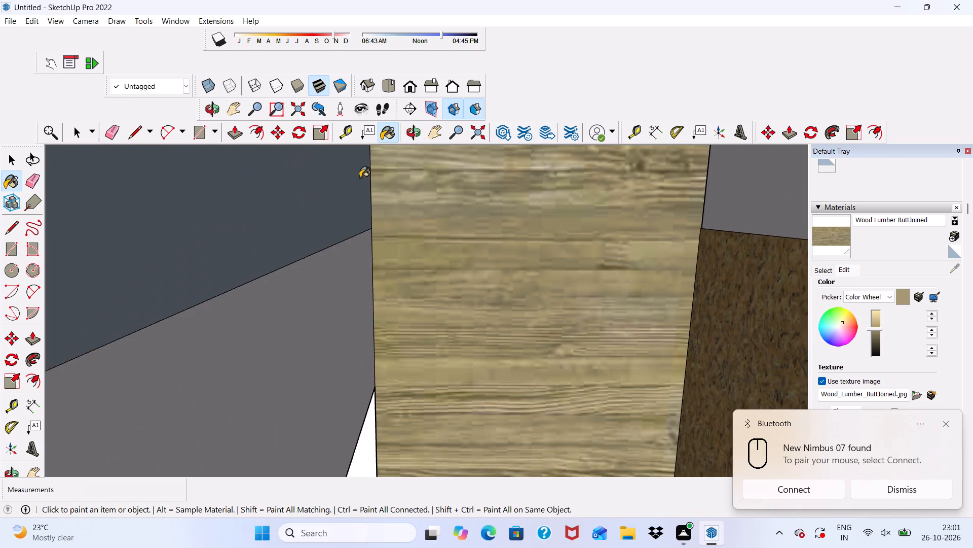
middle_drag(360, 178, 330, 283)
scroll(329, 284, up, 1)
scroll(328, 282, down, 13)
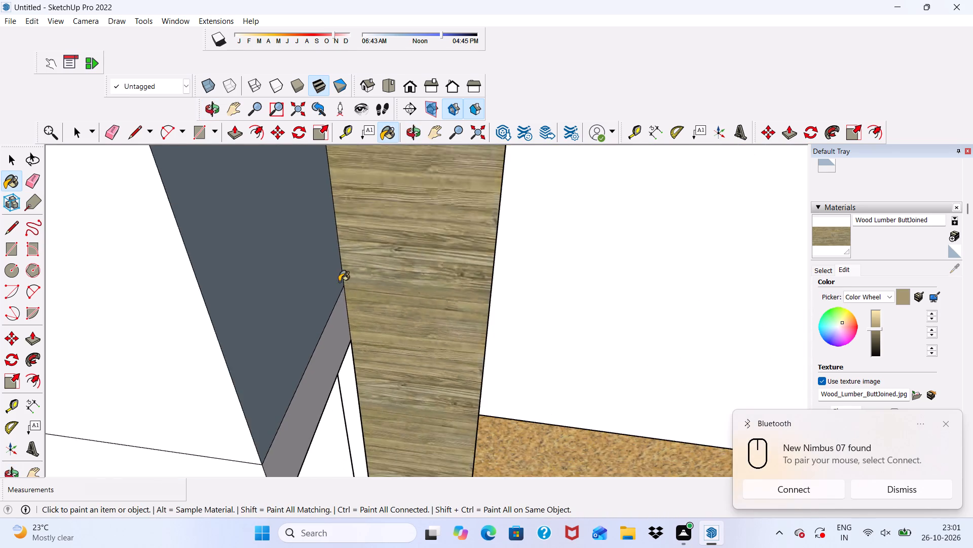
scroll(339, 282, down, 10)
scroll(322, 192, up, 4)
middle_drag(325, 188, 429, 205)
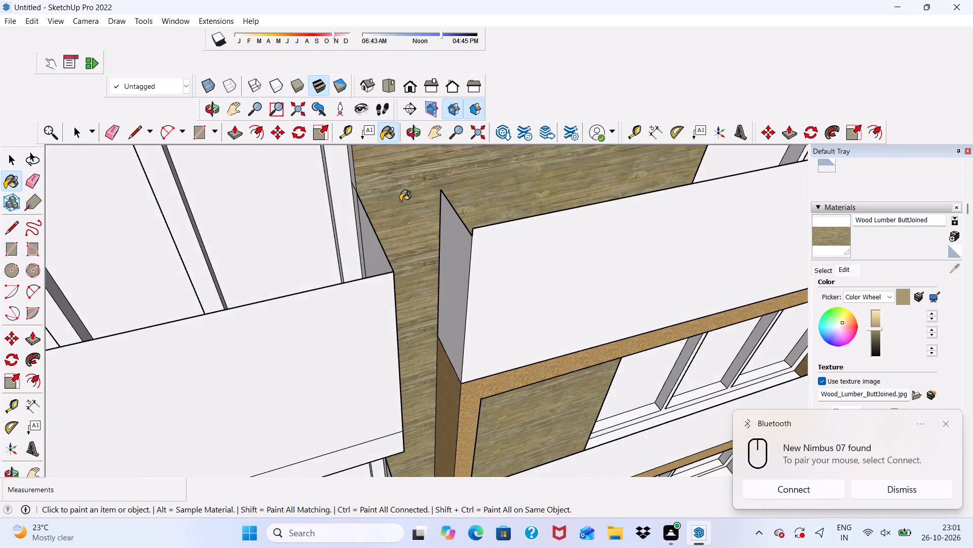
scroll(363, 192, up, 5)
click(351, 165)
scroll(356, 187, down, 4)
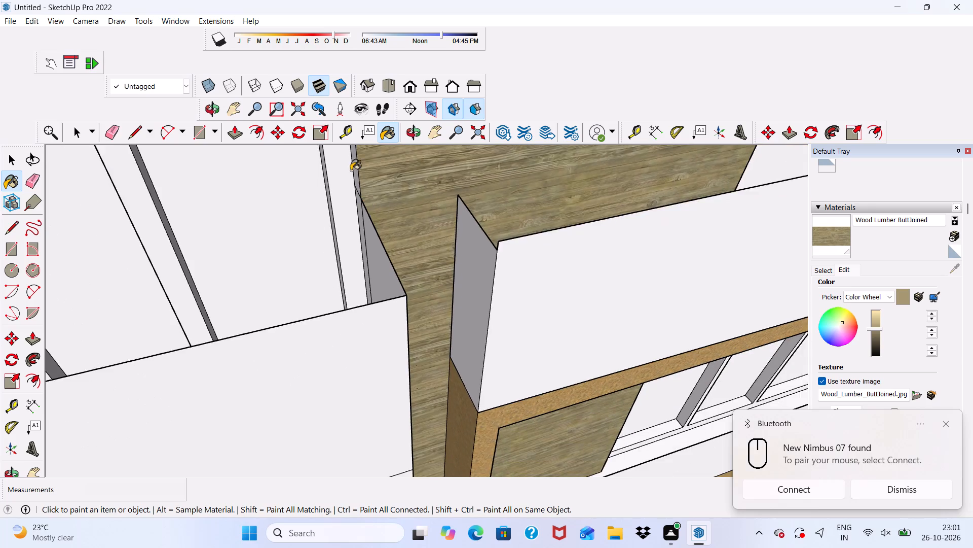
scroll(352, 169, up, 7)
click(354, 161)
Paint the wall's narrow return face beside the narrow balcony's windows, level with the top framed balcony, with Wood Lumber ButtJoined.
scroll(355, 250, down, 16)
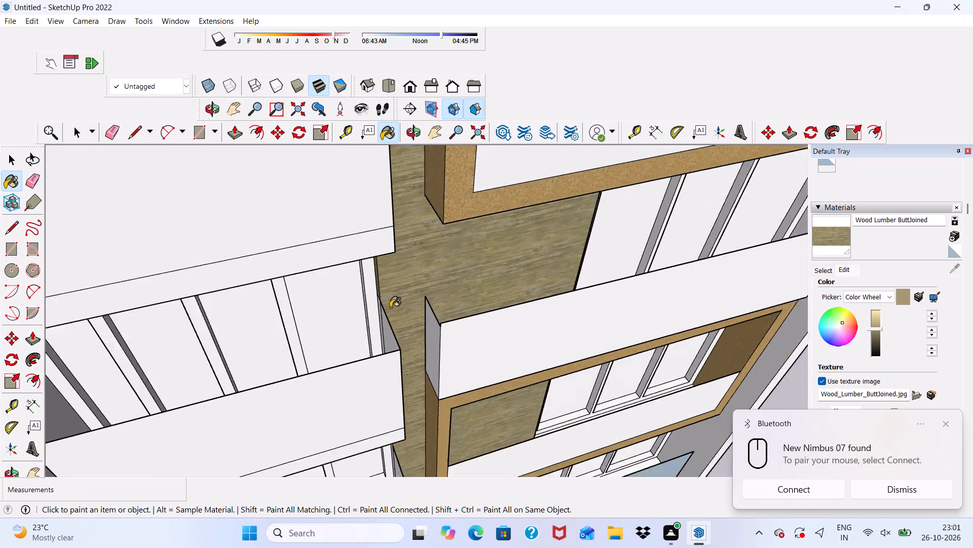
scroll(390, 307, down, 2)
scroll(394, 214, up, 2)
scroll(381, 215, down, 12)
scroll(376, 196, up, 6)
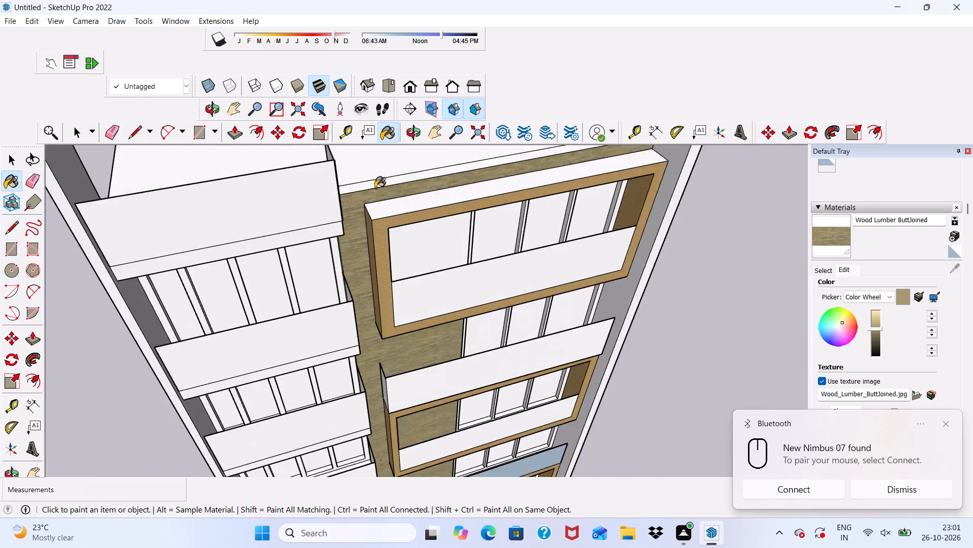
scroll(345, 236, down, 1)
scroll(343, 239, up, 11)
middle_drag(333, 253, 362, 211)
scroll(364, 210, up, 3)
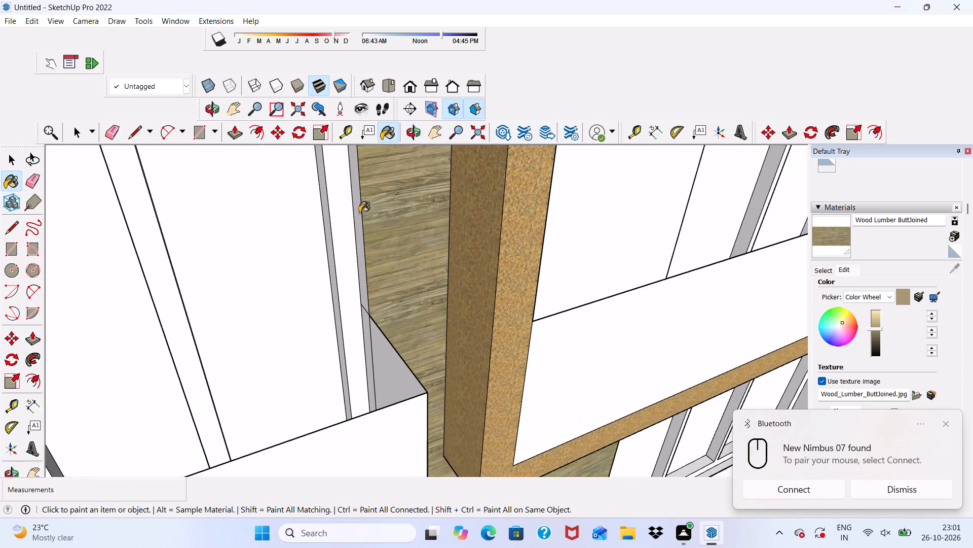
click(358, 214)
Paint the outer top face of the uppermost wide balcony frame with Wood OSB from the Wood collection.
scroll(332, 239, down, 6)
middle_drag(341, 289, 193, 230)
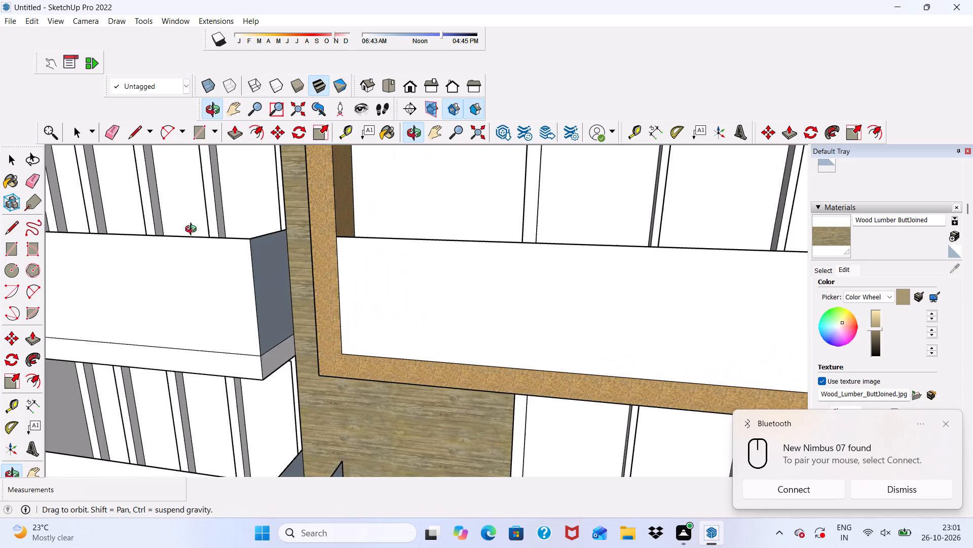
middle_drag(193, 230, 279, 371)
scroll(279, 371, down, 1)
scroll(335, 242, up, 1)
middle_drag(334, 241, 326, 121)
scroll(324, 123, up, 1)
scroll(307, 195, down, 2)
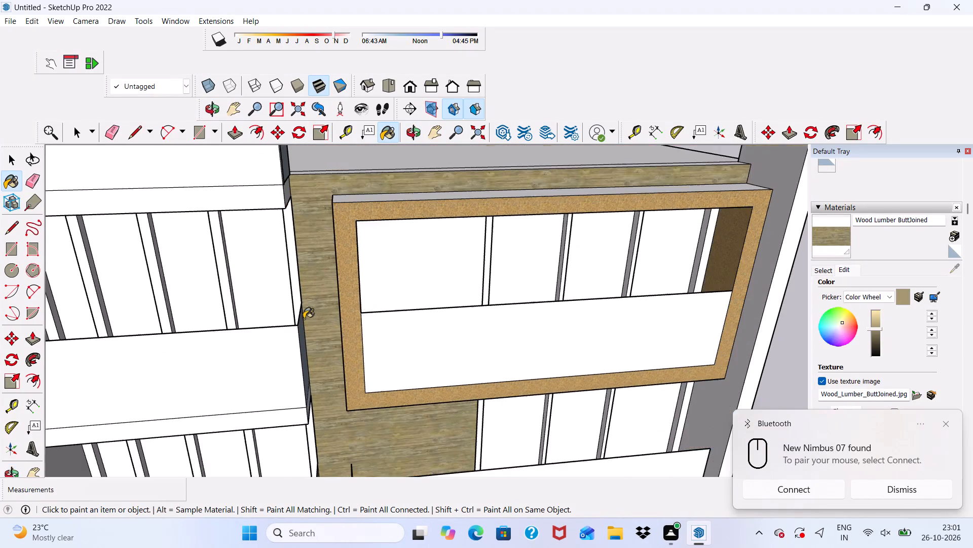
scroll(304, 319, down, 6)
scroll(383, 309, down, 1)
scroll(309, 281, down, 5)
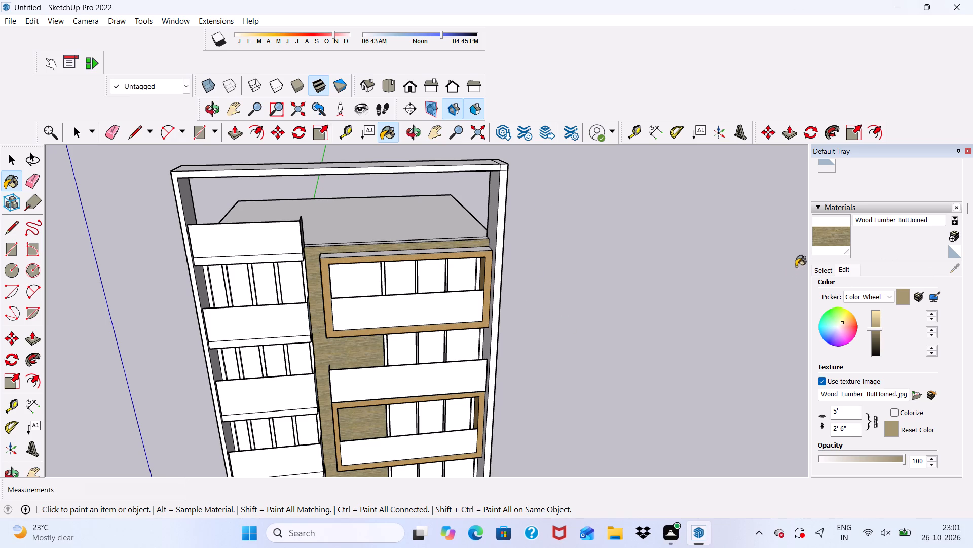
click(817, 267)
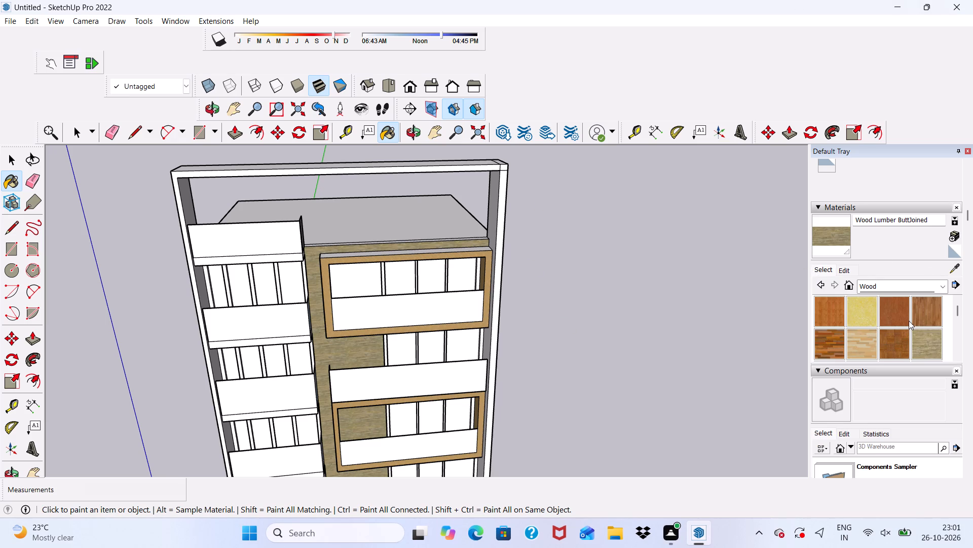
scroll(904, 317, down, 1)
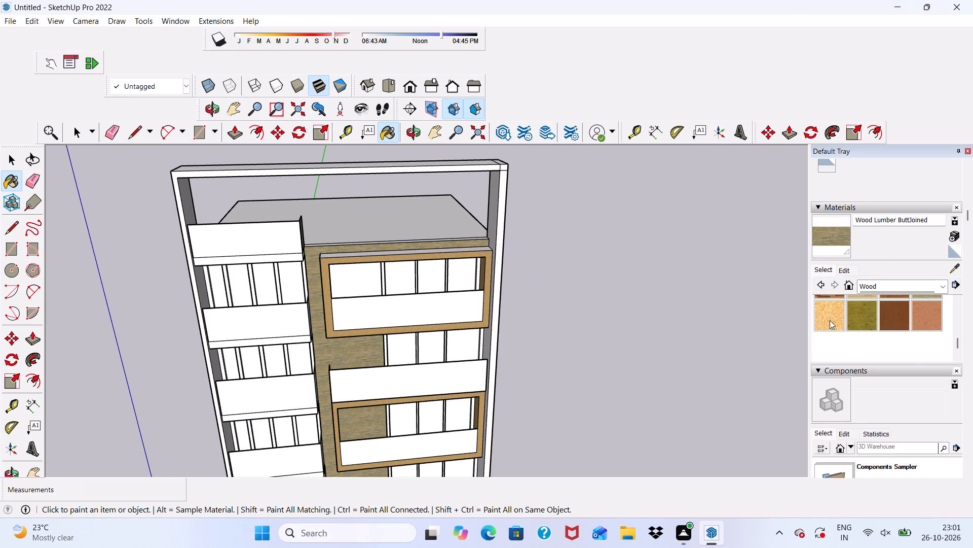
click(830, 320)
scroll(388, 329, up, 4)
scroll(352, 231, up, 15)
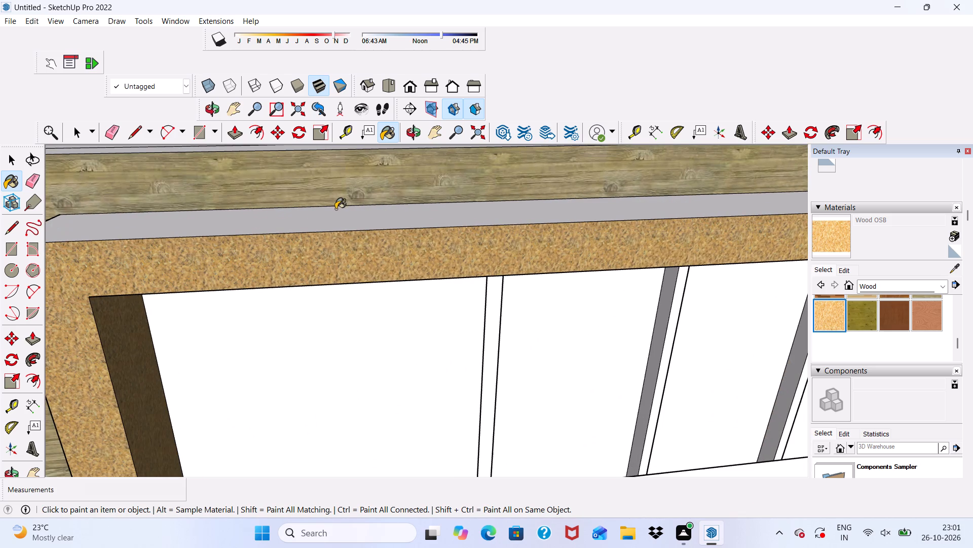
click(334, 212)
scroll(339, 210, down, 9)
scroll(913, 220, up, 1)
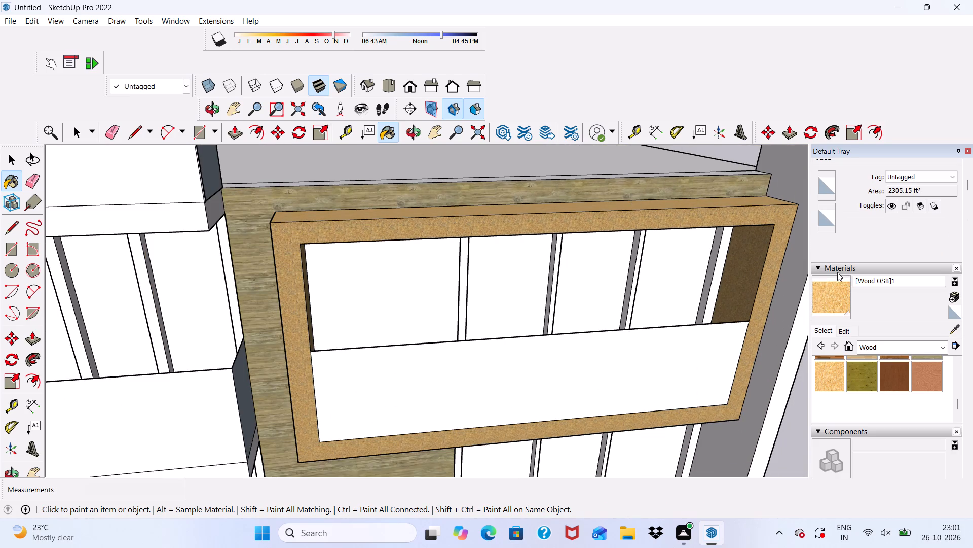
Darken the Wood OSB material on the uppermost frame's outer top face by lowering its brightness.
scroll(733, 312, down, 2)
middle_drag(685, 323, 606, 130)
scroll(541, 145, up, 1)
scroll(498, 178, down, 4)
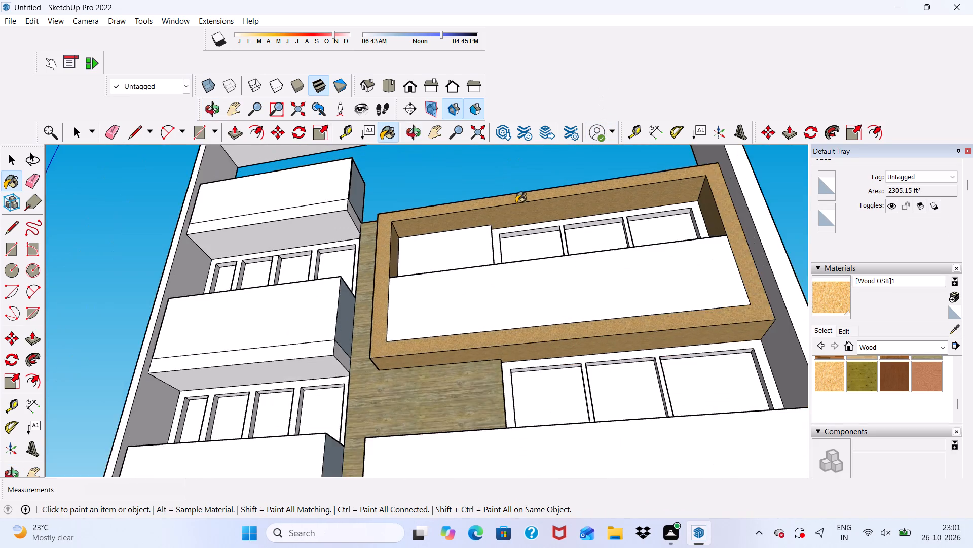
scroll(516, 203, down, 3)
scroll(749, 272, up, 1)
click(843, 331)
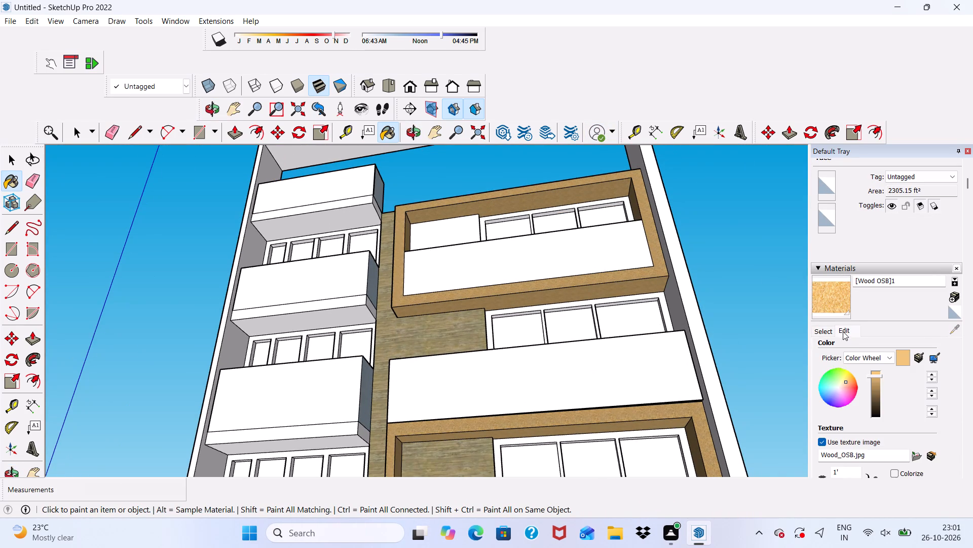
drag(871, 373, 879, 387)
Examine the painted balcony frames and wood wall panels from above, below and the front for missed faces.
scroll(753, 330, down, 5)
middle_drag(617, 328, 663, 513)
scroll(472, 187, up, 7)
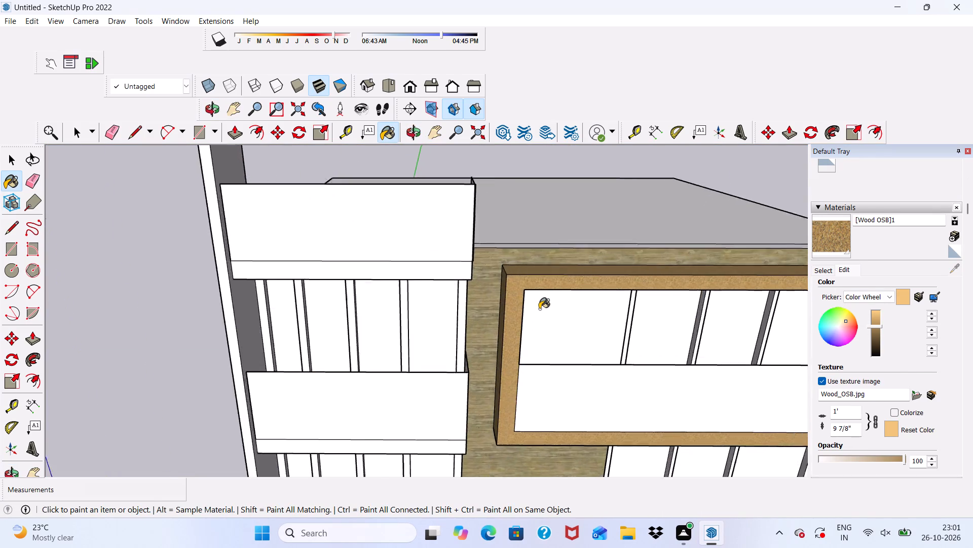
scroll(539, 309, up, 2)
scroll(492, 224, up, 2)
scroll(471, 176, down, 11)
middle_drag(561, 406, 556, 409)
scroll(507, 250, up, 2)
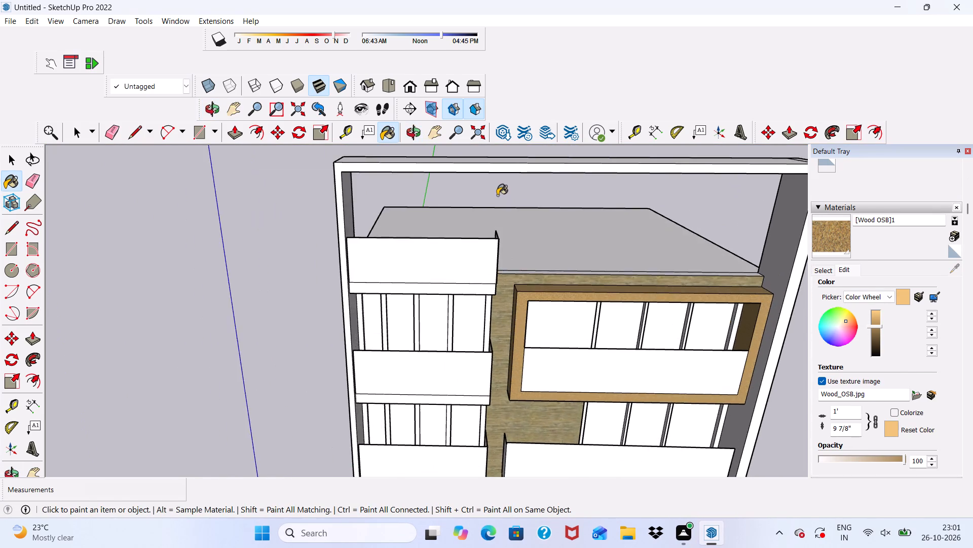
scroll(497, 195, down, 5)
scroll(541, 104, down, 6)
scroll(572, 236, down, 10)
key(space)
key(space)
key(space)
key(space)
middle_drag(629, 472, 591, 400)
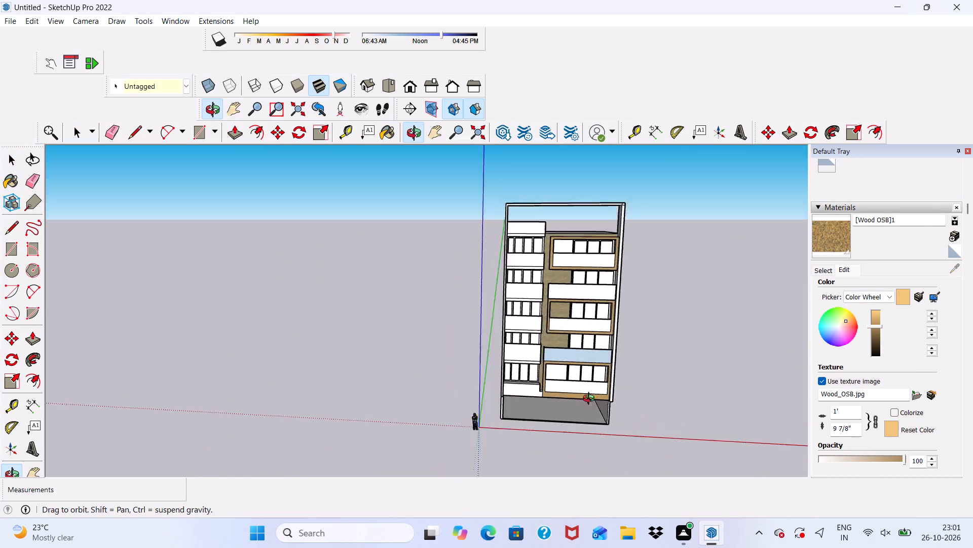
middle_drag(591, 400, 571, 323)
scroll(602, 341, up, 5)
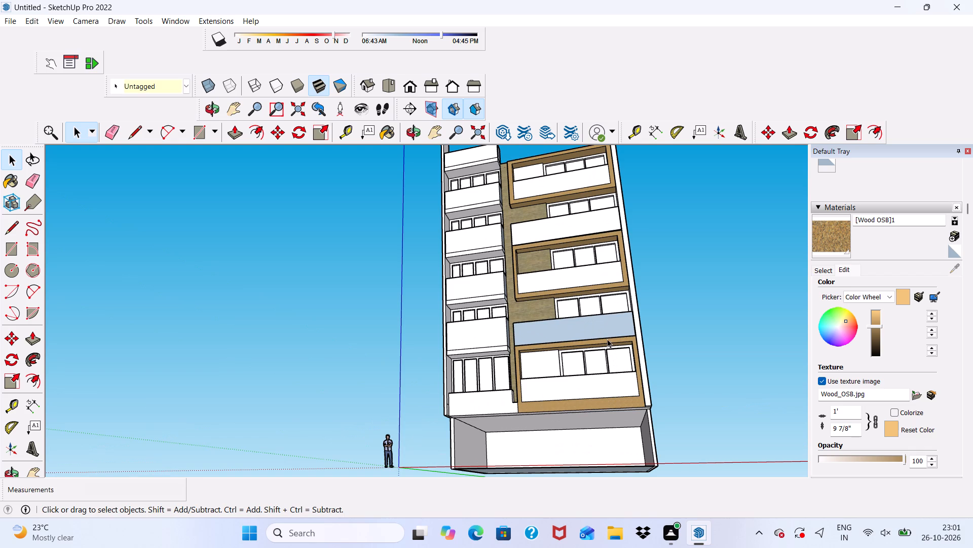
scroll(607, 339, down, 3)
scroll(579, 349, up, 17)
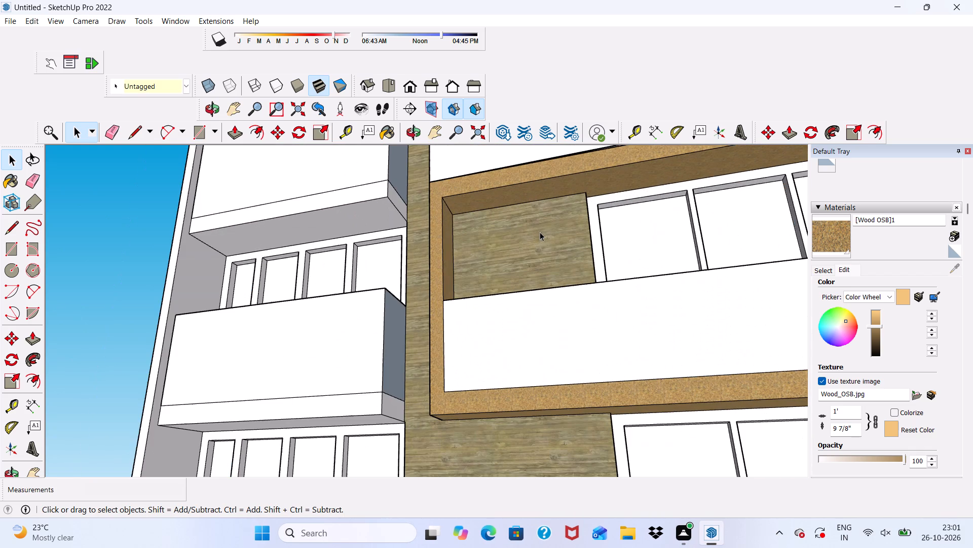
scroll(540, 232, up, 1)
click(539, 231)
scroll(500, 241, down, 8)
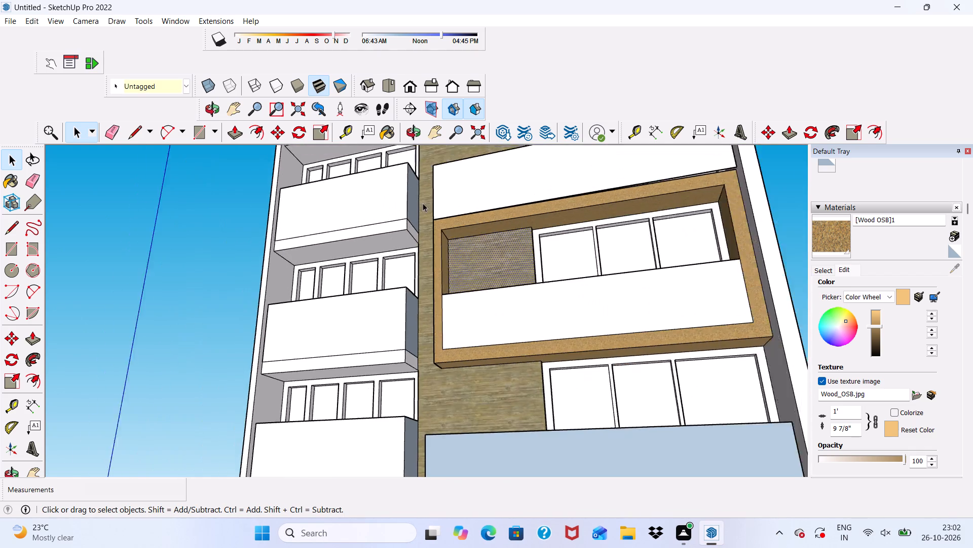
scroll(423, 203, down, 4)
click(697, 193)
scroll(512, 318, down, 1)
middle_drag(512, 318, 570, 430)
scroll(570, 430, up, 2)
scroll(450, 318, down, 4)
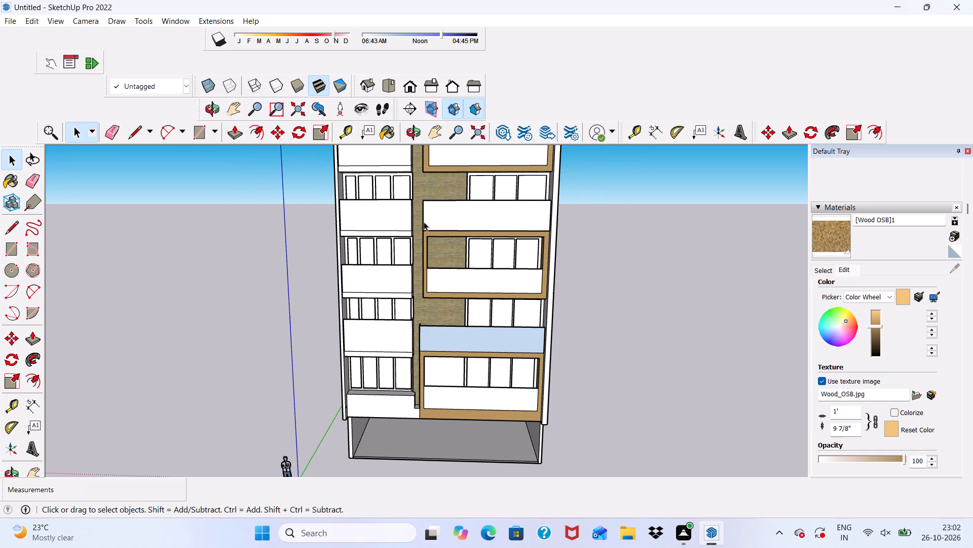
Switch to the standard front view and examine the whole facade, including from a low angle.
click(409, 81)
scroll(513, 289, down, 6)
middle_drag(505, 333, 505, 334)
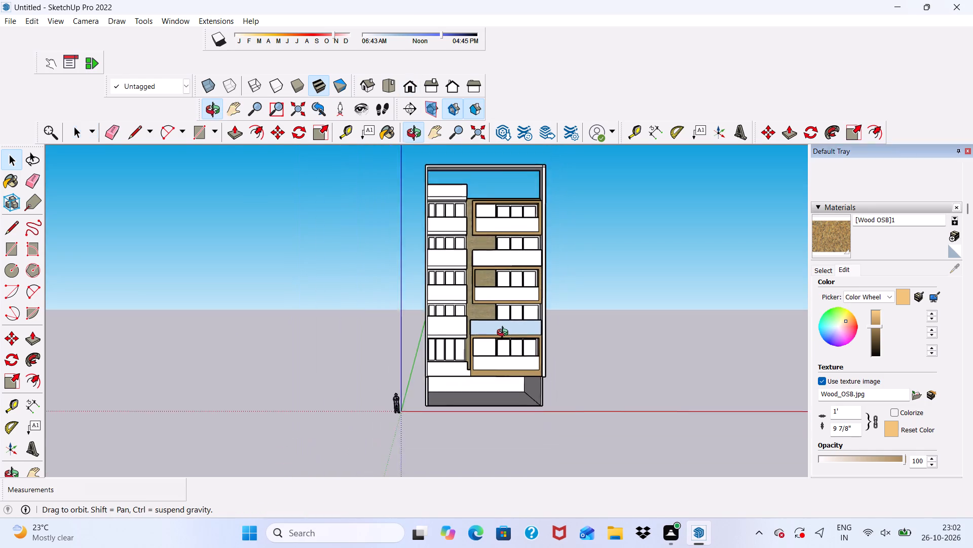
middle_drag(505, 334, 500, 284)
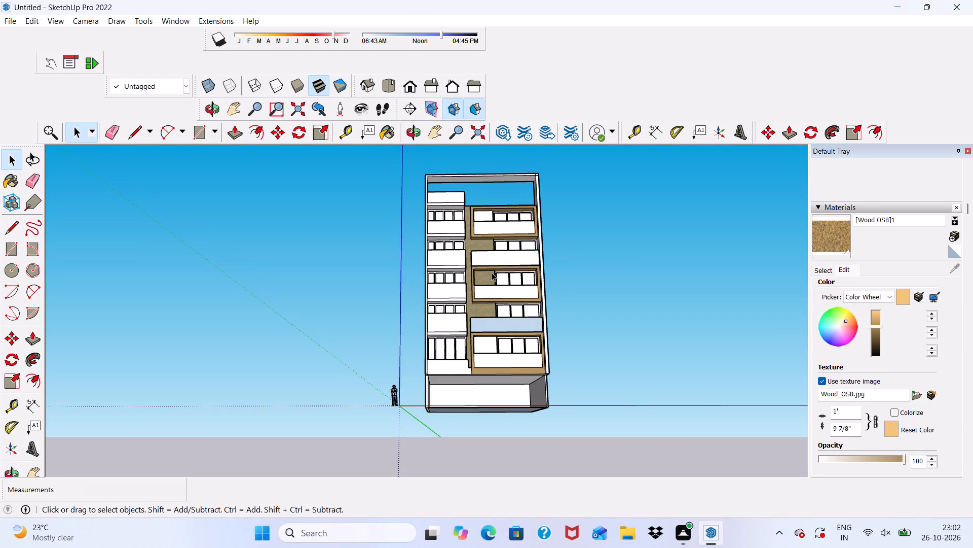
scroll(493, 292, down, 3)
scroll(483, 286, up, 4)
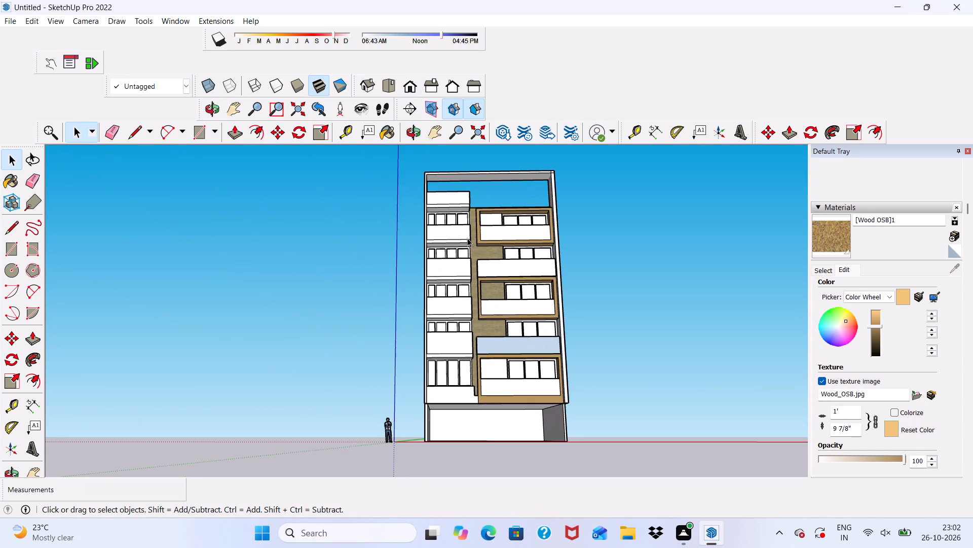
scroll(467, 238, up, 1)
scroll(467, 238, down, 2)
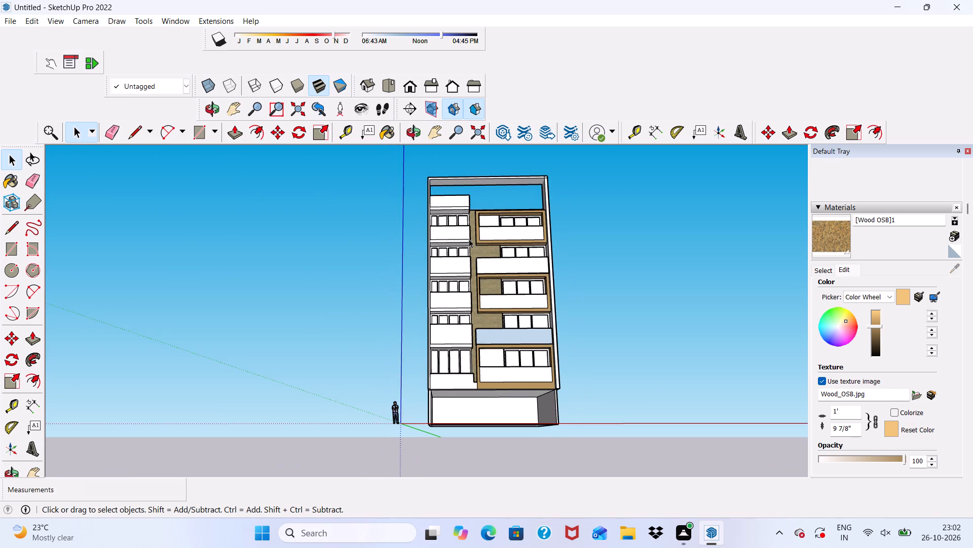
scroll(469, 238, down, 2)
scroll(478, 277, up, 2)
scroll(492, 238, up, 4)
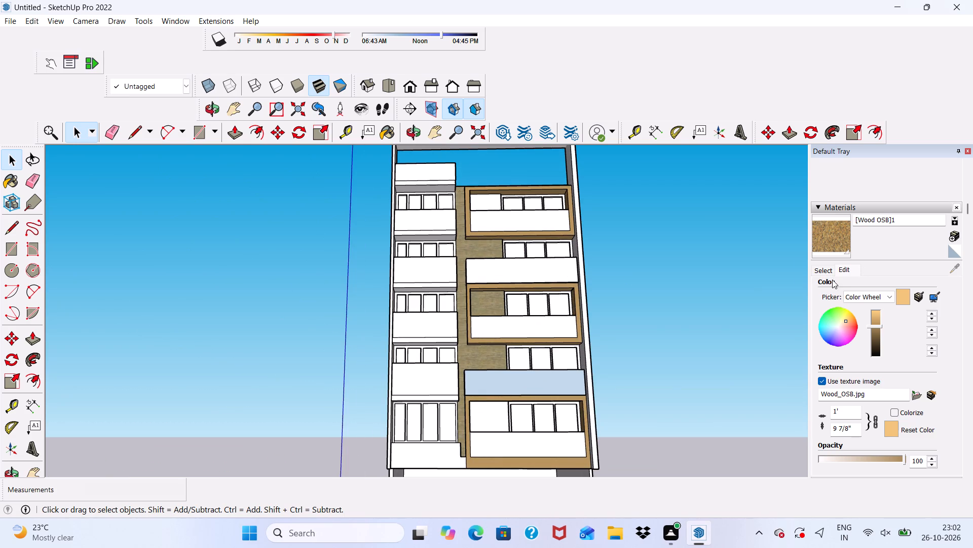
Paint the front face of the window frame in the uppermost wide balcony with 0137_Black from the Colors-Named collection.
click(824, 266)
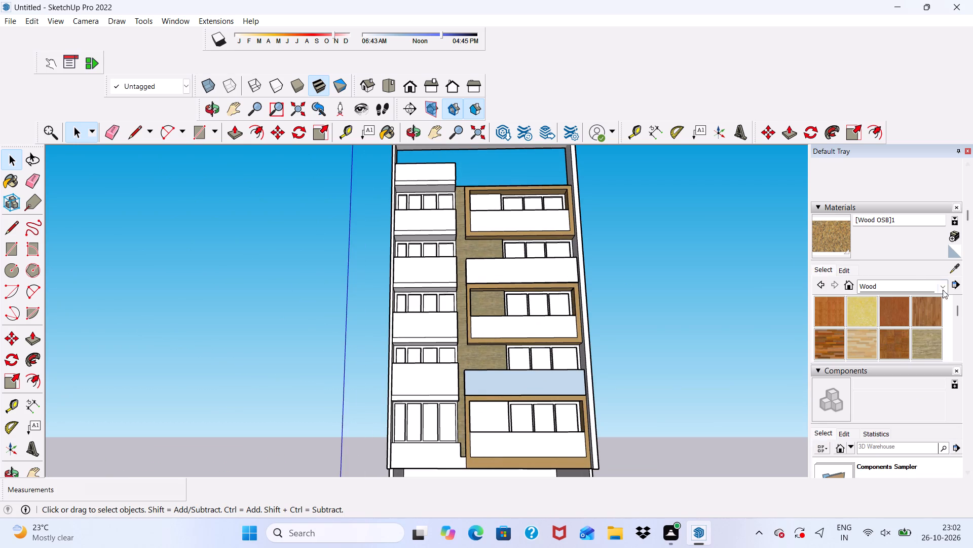
click(943, 287)
click(922, 342)
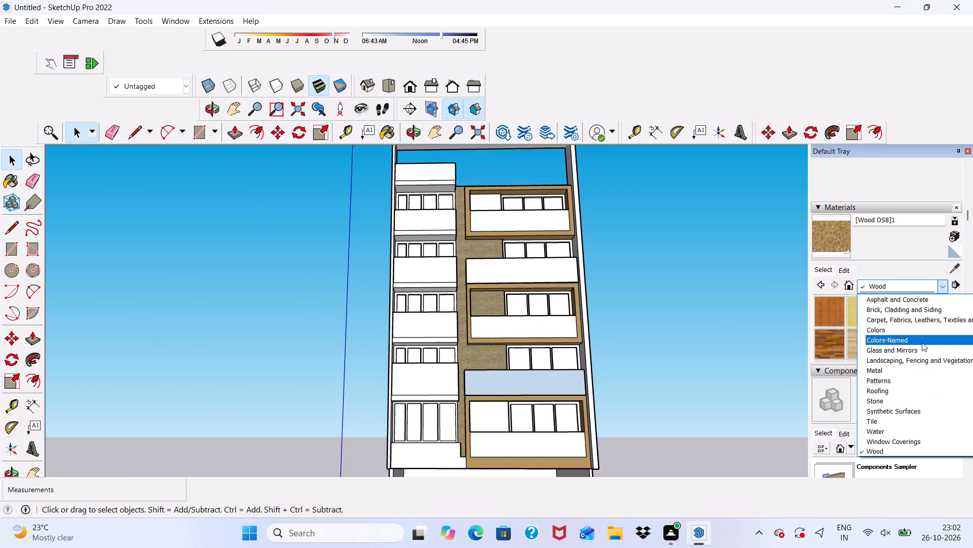
scroll(918, 340, down, 15)
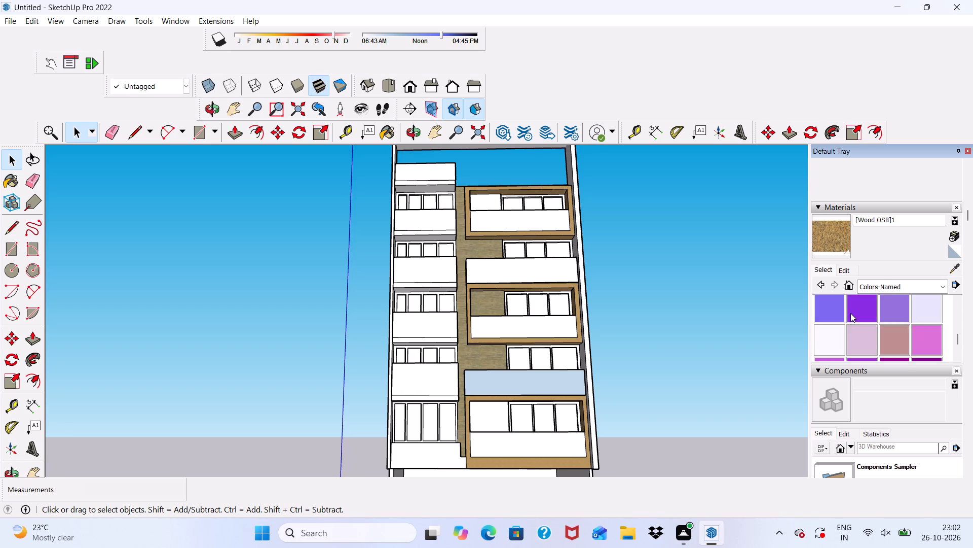
scroll(850, 313, down, 3)
click(830, 315)
scroll(322, 173, up, 3)
scroll(646, 216, up, 1)
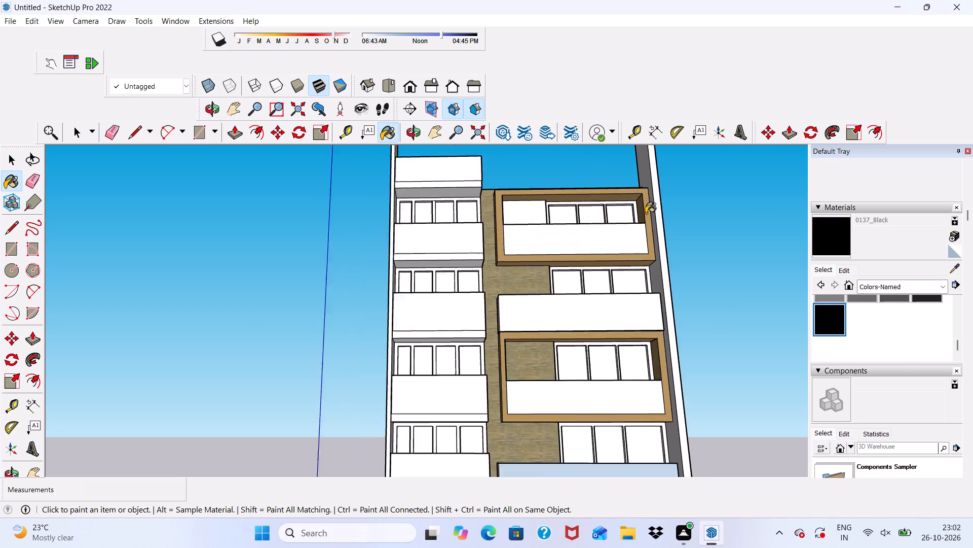
scroll(646, 213, up, 8)
scroll(495, 213, down, 4)
middle_drag(495, 222, 351, 364)
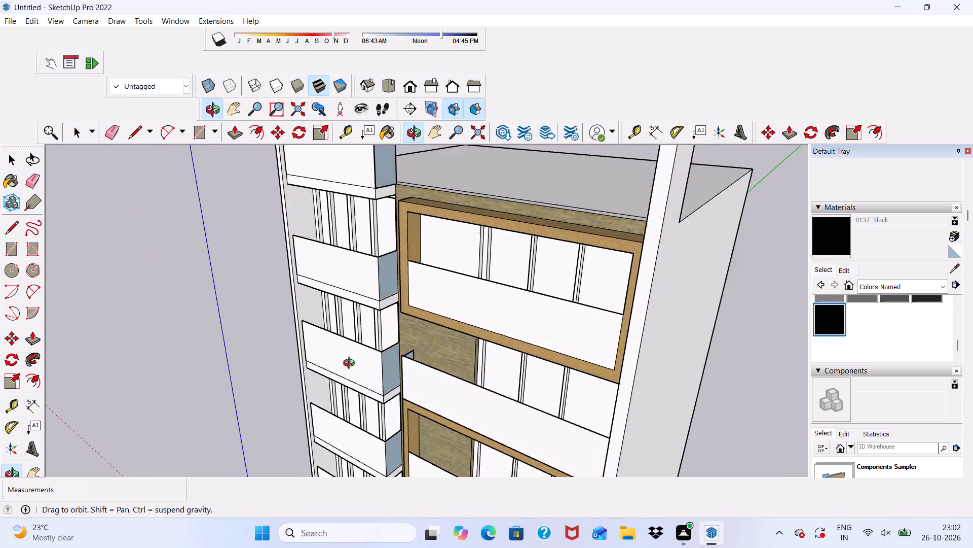
middle_drag(351, 364, 467, 270)
scroll(528, 200, up, 13)
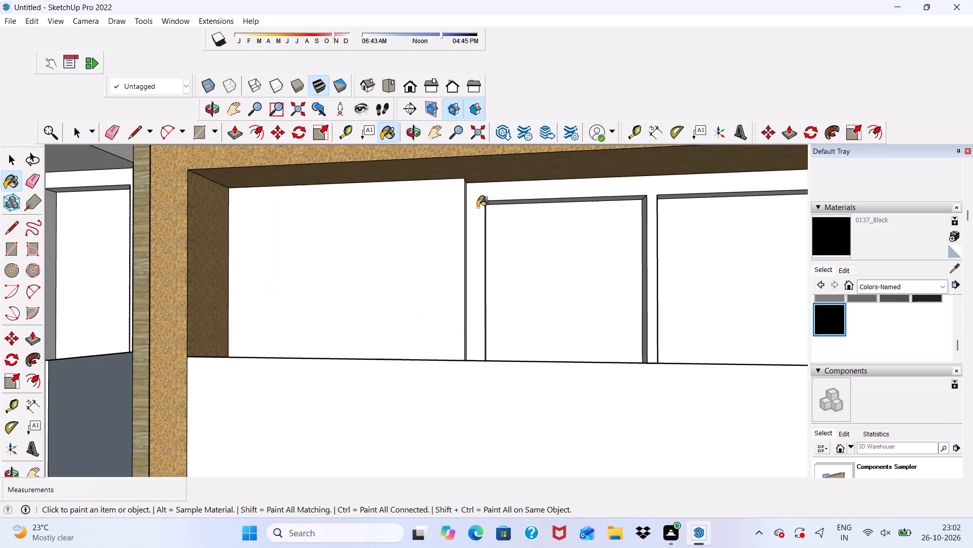
click(477, 205)
Paint the top and side reveals of the first pane in the uppermost balcony window 0137_Black.
middle_drag(491, 224, 483, 162)
scroll(492, 193, up, 6)
click(494, 214)
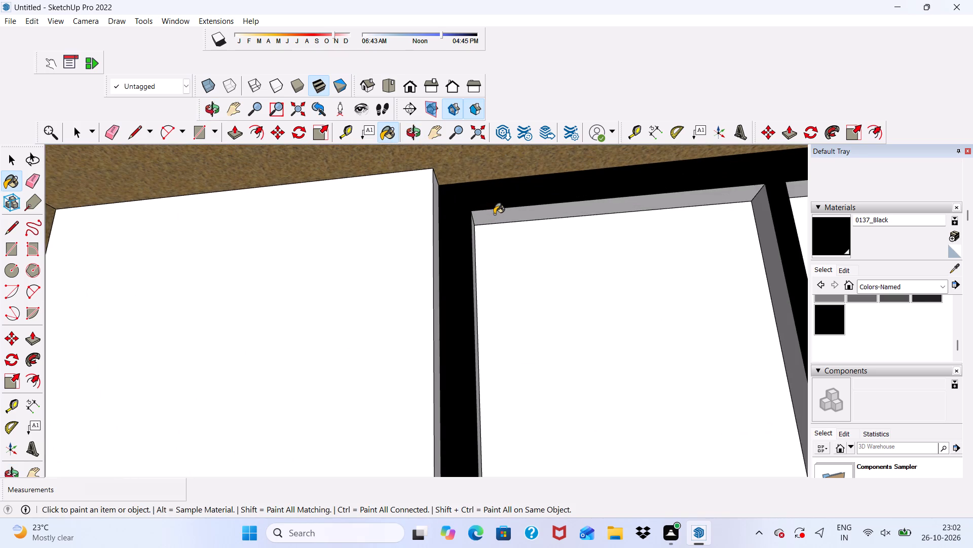
scroll(473, 250, up, 7)
click(472, 234)
scroll(472, 234, down, 3)
middle_drag(483, 240, 554, 248)
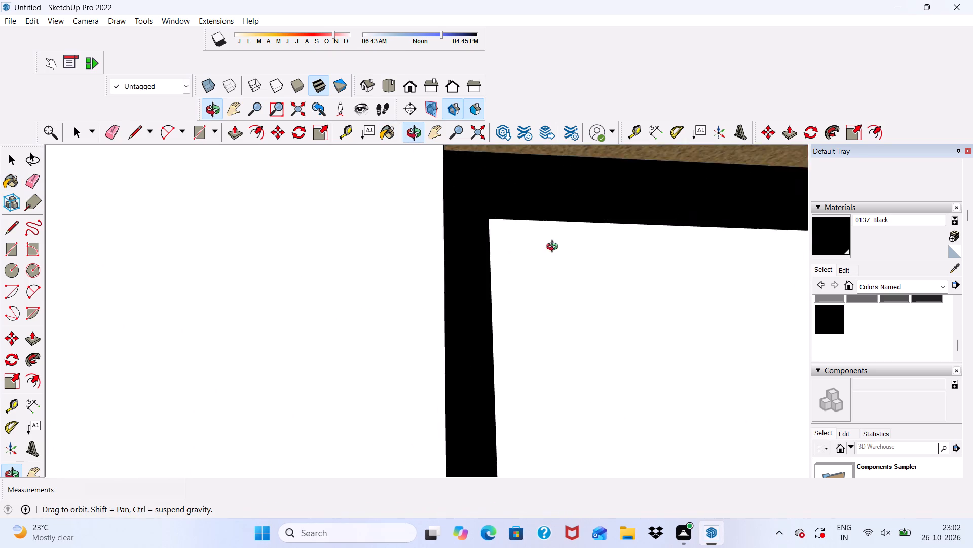
middle_drag(554, 248, 706, 314)
scroll(636, 313, up, 2)
click(624, 285)
Paint the top and side reveals of the two remaining panes in the uppermost balcony window 0137_Black.
scroll(664, 238, up, 3)
click(666, 237)
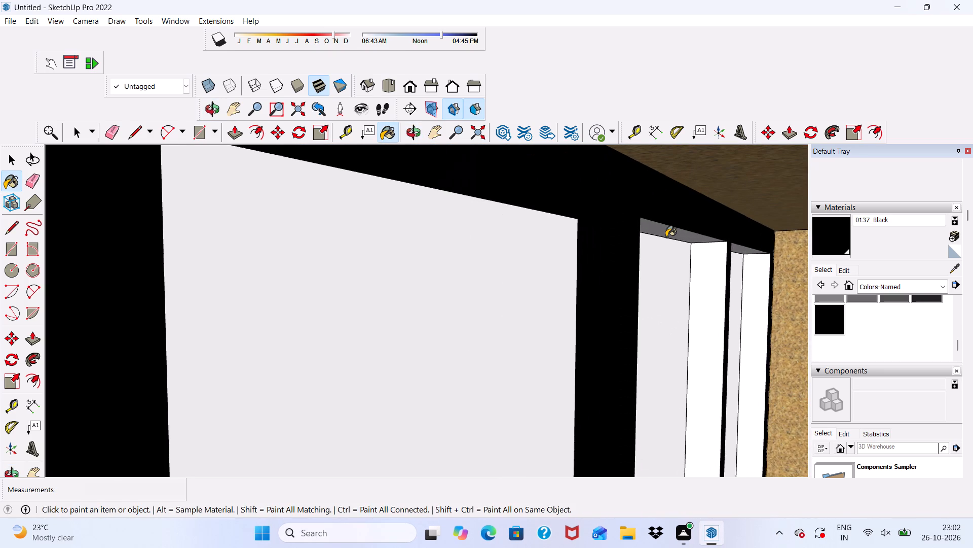
click(686, 234)
click(703, 275)
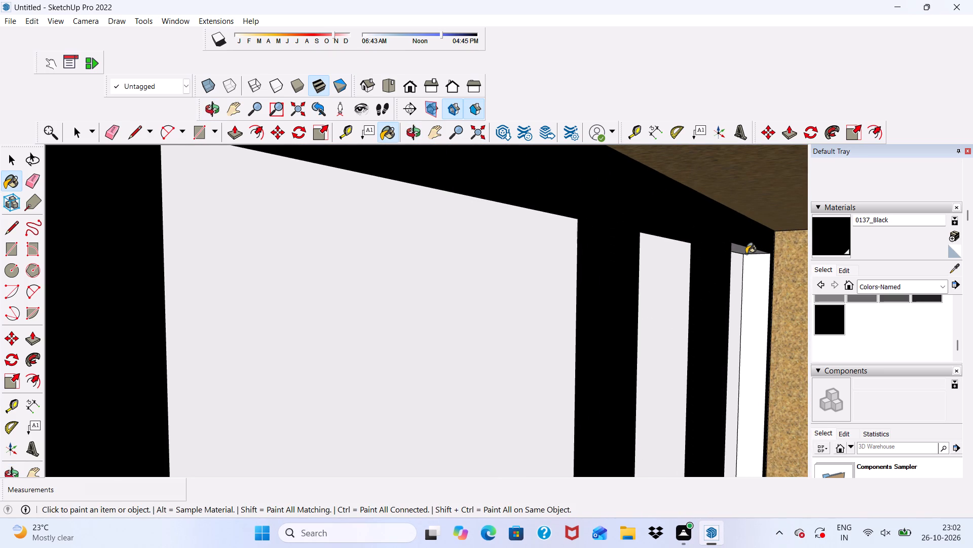
click(746, 253)
click(765, 277)
scroll(753, 277, down, 1)
middle_drag(753, 277, 476, 240)
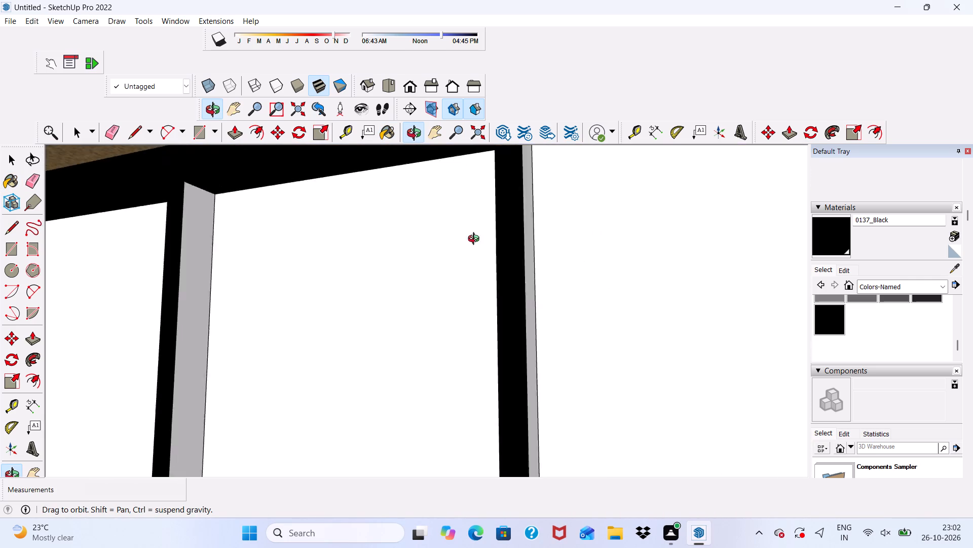
middle_drag(476, 240, 433, 247)
click(373, 238)
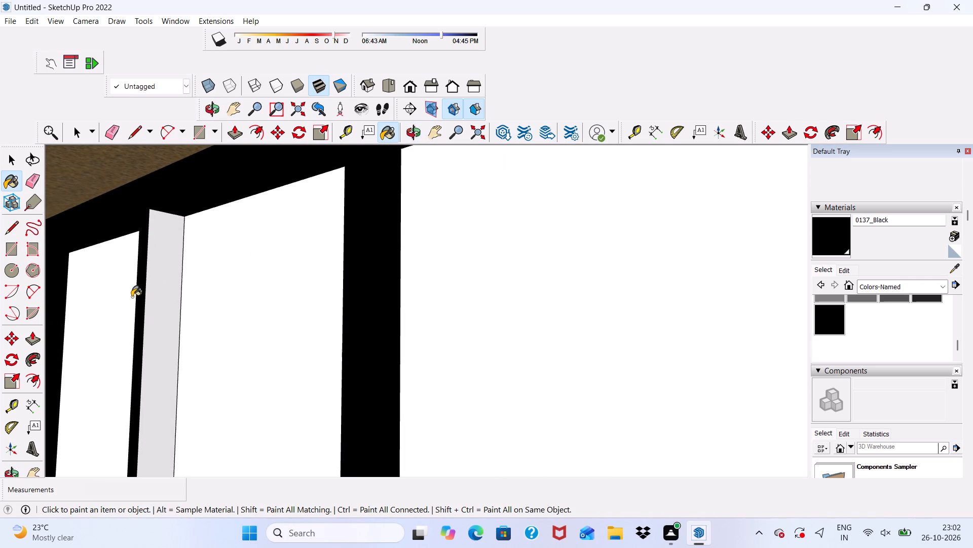
click(147, 285)
Paint the bottom reveals of the left and middle panes in the uppermost balcony window 0137_Black.
scroll(205, 231, down, 10)
middle_drag(376, 245, 357, 357)
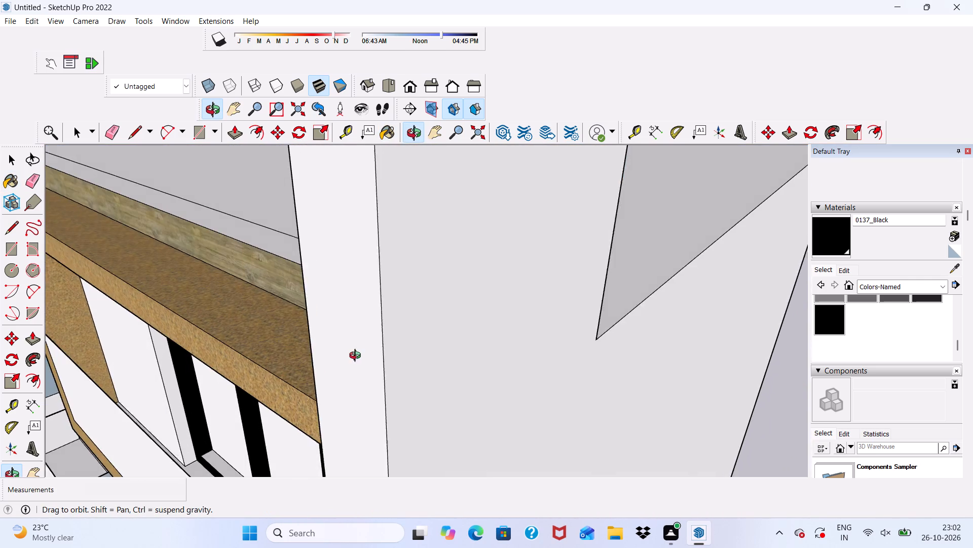
middle_drag(357, 357, 360, 359)
scroll(351, 342, up, 1)
scroll(261, 143, down, 6)
scroll(217, 429, up, 9)
click(220, 433)
scroll(260, 326, down, 4)
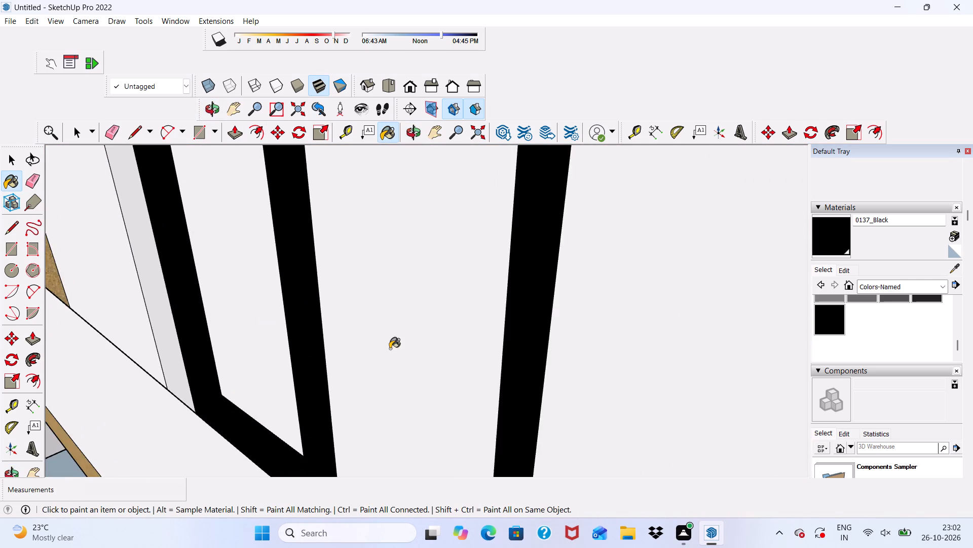
middle_drag(390, 349, 436, 352)
scroll(463, 277, down, 4)
middle_drag(492, 382, 496, 439)
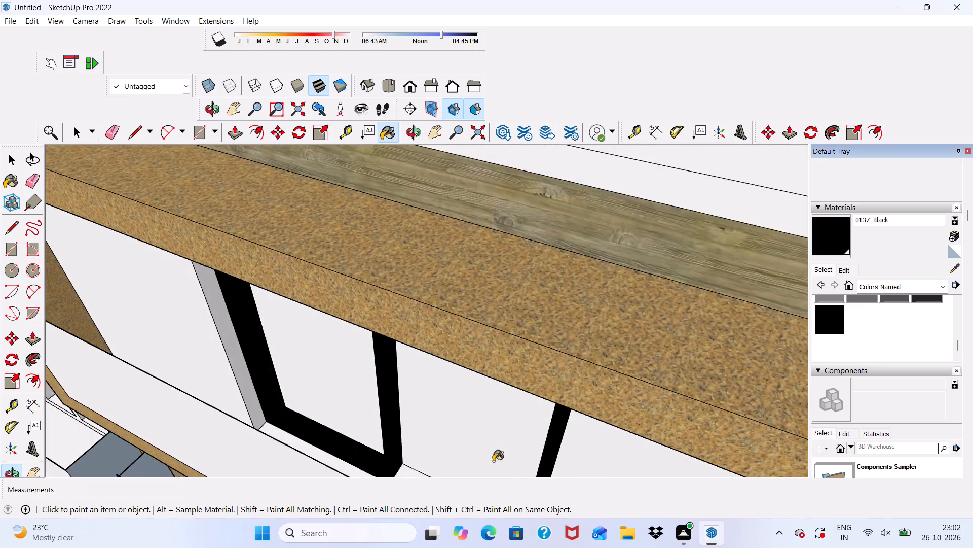
scroll(490, 462, up, 5)
scroll(409, 318, down, 4)
scroll(462, 496, up, 6)
click(426, 465)
Paint the bottom reveal of the right pane in the uppermost balcony window 0137_Black.
scroll(392, 372, down, 4)
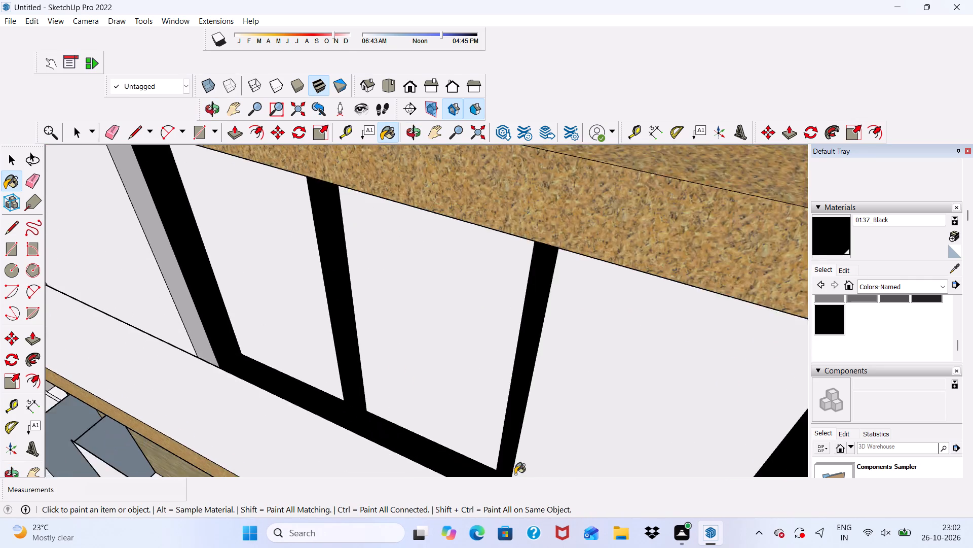
scroll(515, 474, down, 1)
scroll(557, 497, up, 1)
scroll(511, 337, down, 5)
scroll(551, 458, up, 9)
middle_drag(548, 442, 545, 468)
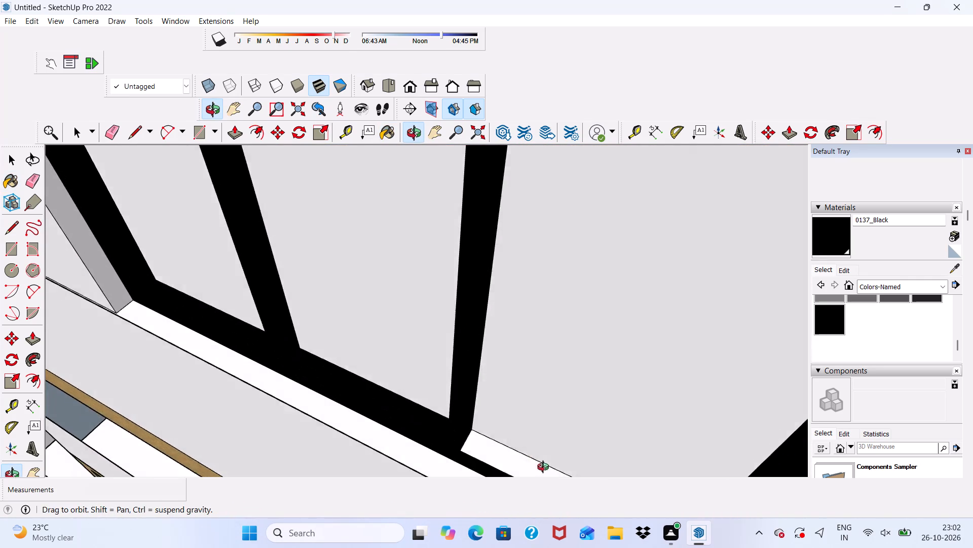
middle_drag(545, 468, 545, 469)
scroll(544, 469, up, 2)
click(482, 463)
Paint the front face of the window frame one storey below the uppermost framed balcony 0137_Black.
scroll(459, 343, down, 12)
middle_drag(519, 237, 636, 25)
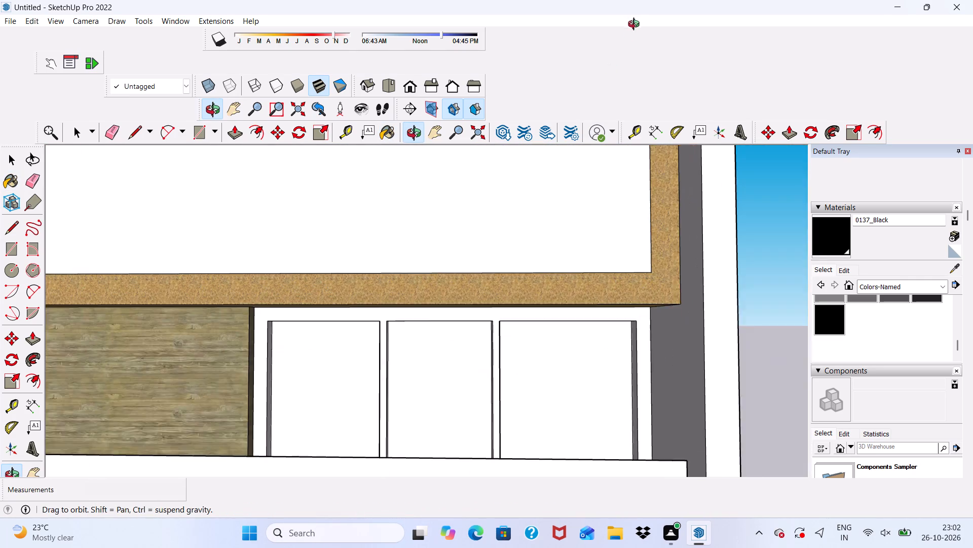
middle_drag(636, 25, 637, 24)
scroll(526, 179, down, 5)
scroll(453, 415, up, 14)
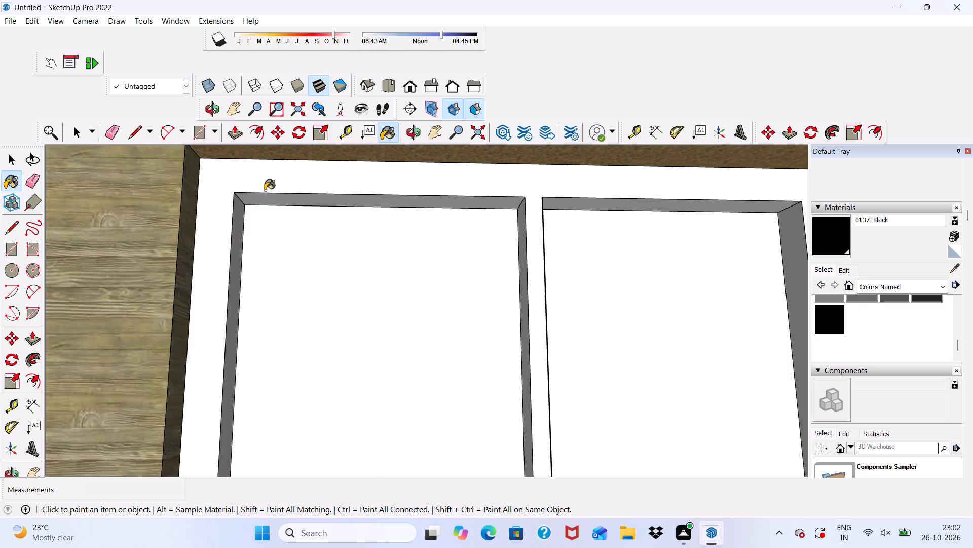
click(265, 190)
Paint the top reveals of all three panes, the first pane's left reveal and every pane's right reveal 0137_Black on this storey's window.
scroll(274, 217, up, 7)
click(220, 234)
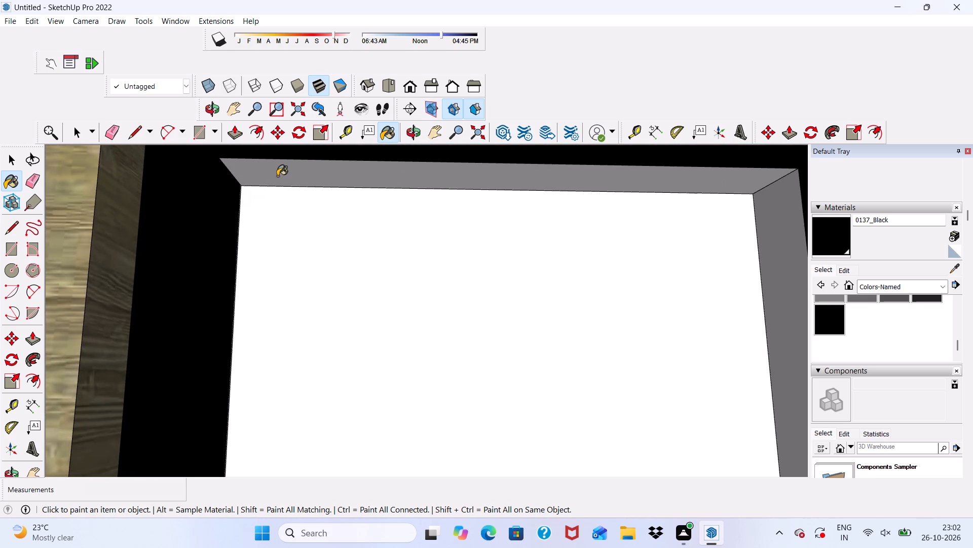
click(277, 176)
scroll(277, 187, down, 4)
middle_drag(299, 262, 467, 272)
scroll(528, 291, up, 4)
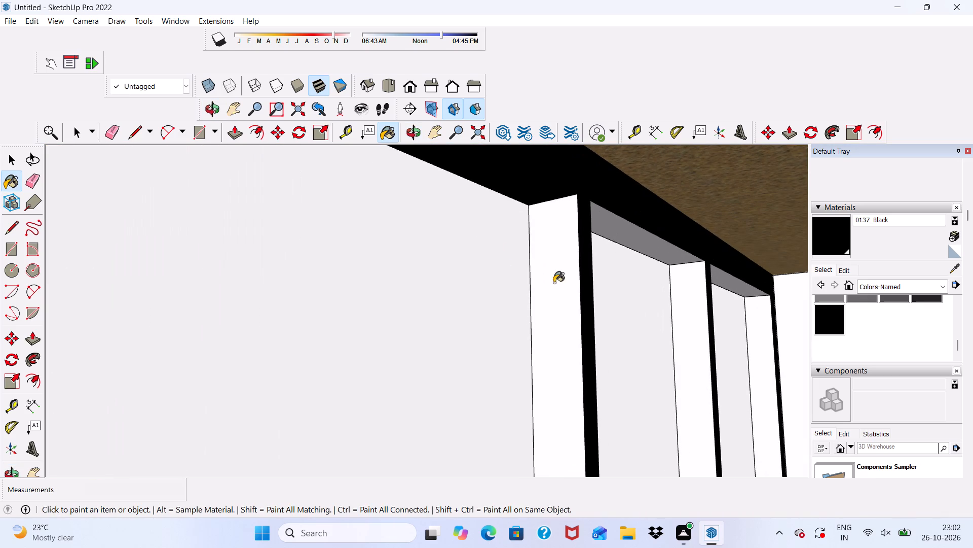
click(554, 283)
click(626, 229)
click(692, 298)
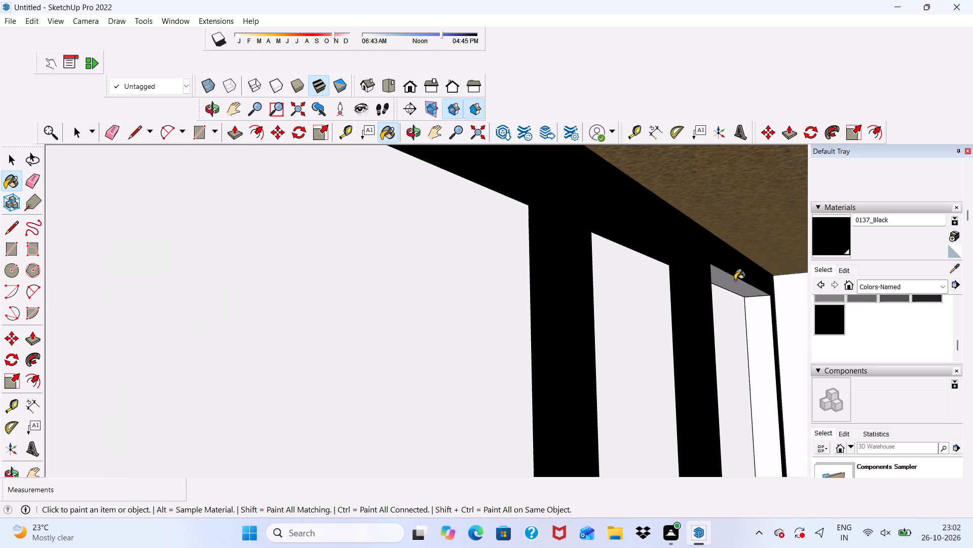
click(735, 283)
click(771, 334)
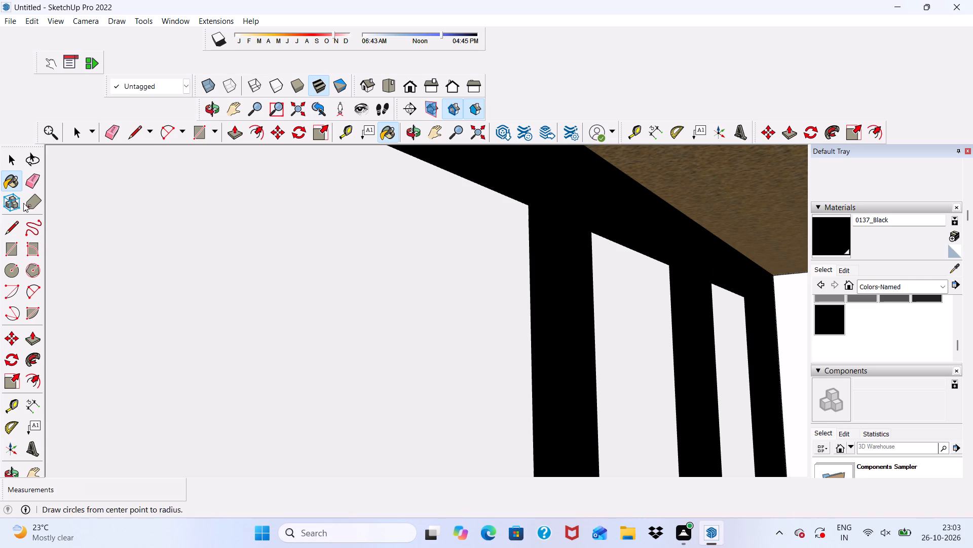
Paint the bottom reveals of the left and middle panes in the second-from-top wide balcony window 0137_Black.
scroll(87, 3, down, 1)
scroll(155, 51, up, 1)
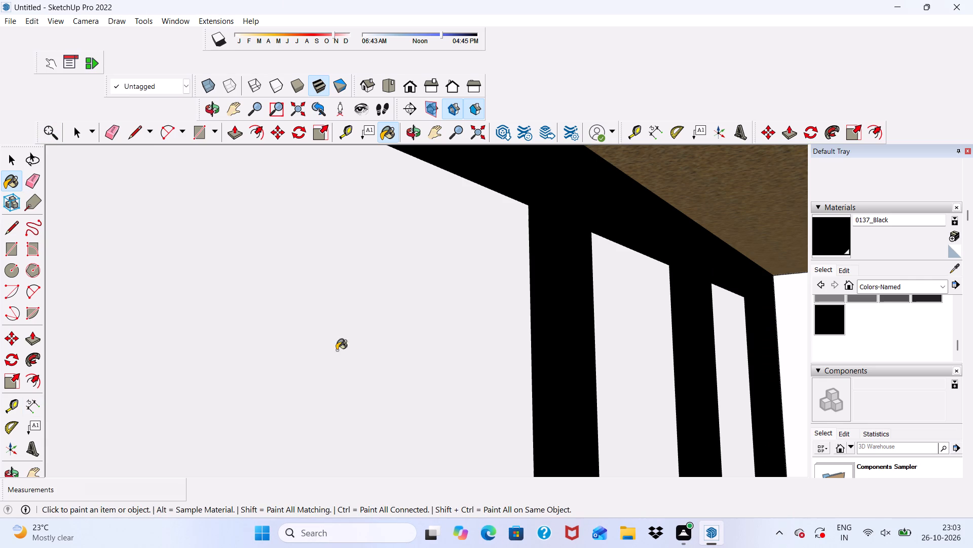
scroll(296, 316, down, 6)
middle_drag(497, 297, 389, 345)
scroll(389, 329, up, 1)
scroll(390, 319, down, 5)
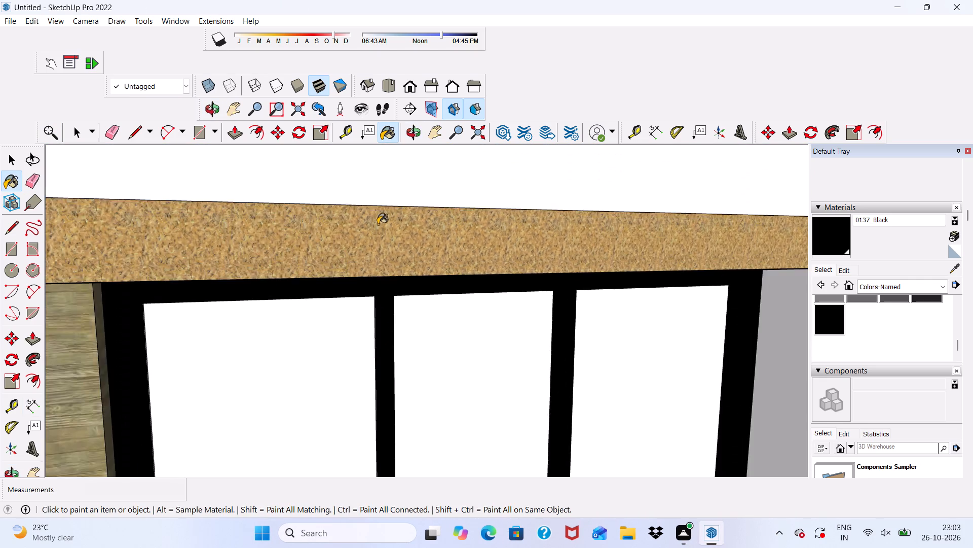
scroll(378, 224, down, 10)
middle_drag(375, 250, 310, 409)
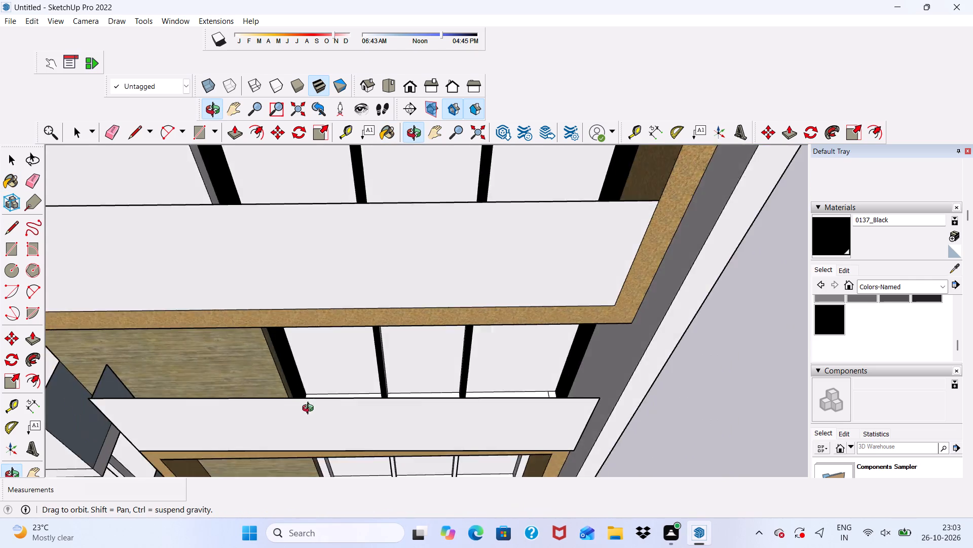
middle_drag(310, 409, 304, 400)
scroll(304, 361, up, 5)
scroll(333, 360, down, 1)
scroll(322, 348, up, 1)
scroll(171, 0, down, 5)
scroll(265, 399, up, 5)
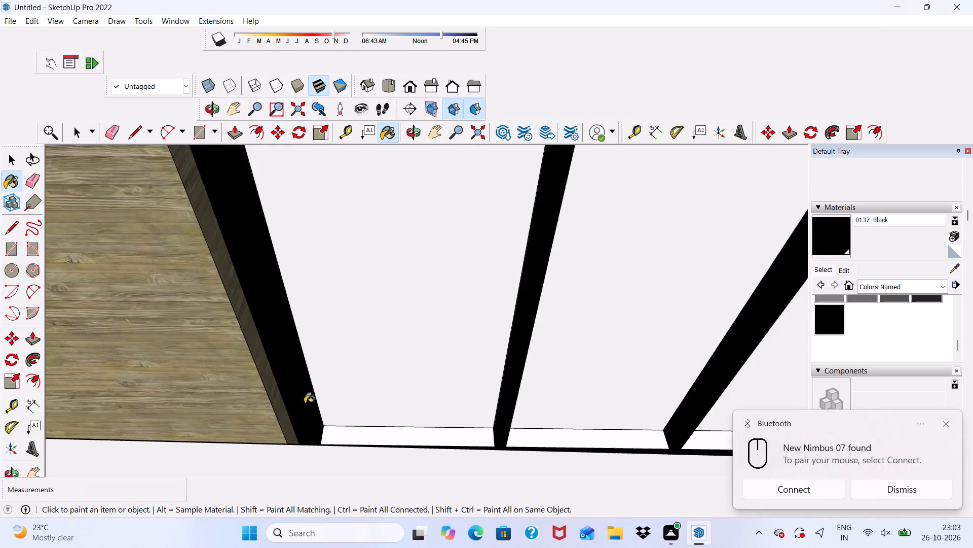
scroll(358, 416, up, 5)
click(345, 446)
scroll(206, 170, down, 6)
scroll(540, 296, up, 6)
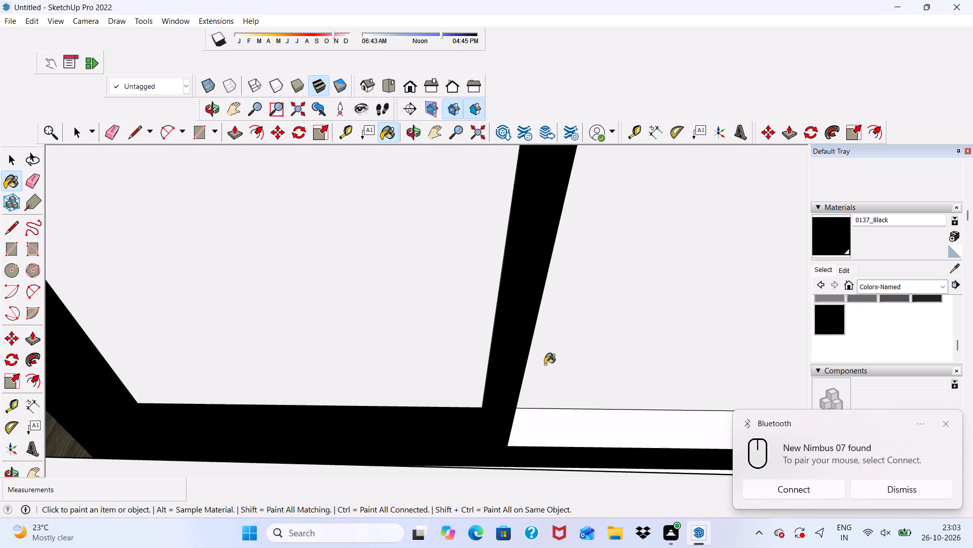
scroll(545, 377, up, 4)
click(526, 430)
Paint the right pane's bottom reveal and the leftover patch at its end 0137_Black on the same window.
scroll(412, 281, down, 6)
scroll(272, 131, up, 1)
scroll(270, 139, down, 5)
scroll(466, 200, up, 1)
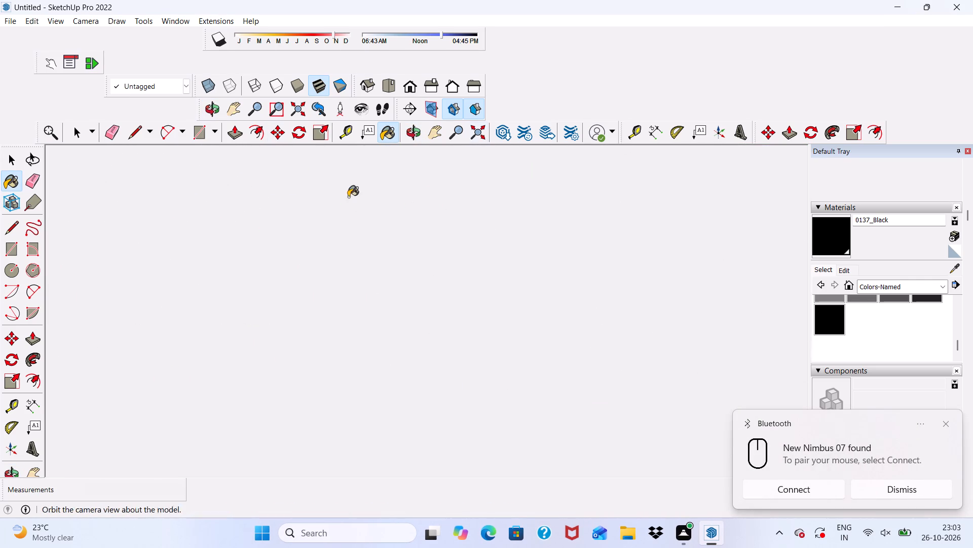
scroll(317, 248, down, 20)
scroll(317, 248, down, 5)
middle_drag(522, 254, 528, 260)
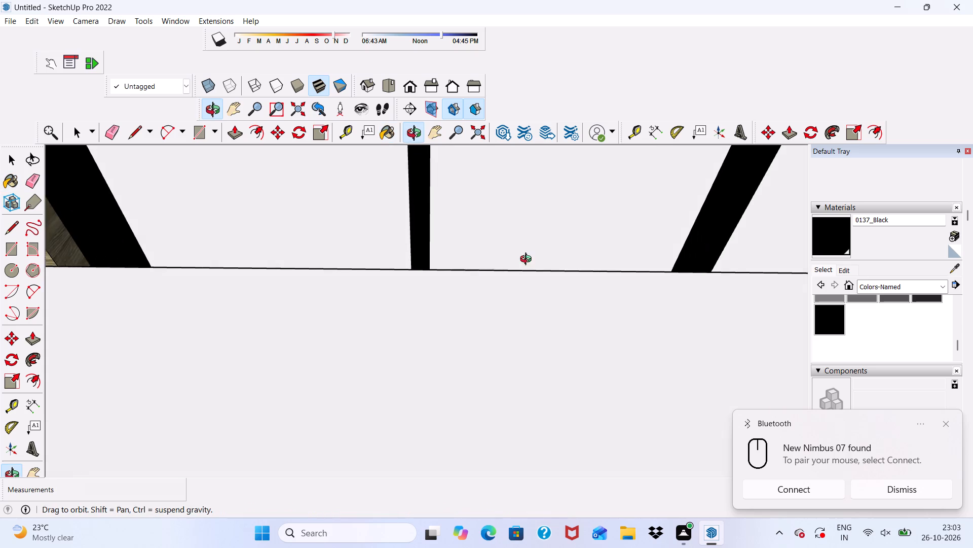
middle_drag(528, 260, 537, 309)
scroll(753, 343, up, 5)
click(735, 344)
scroll(642, 314, down, 10)
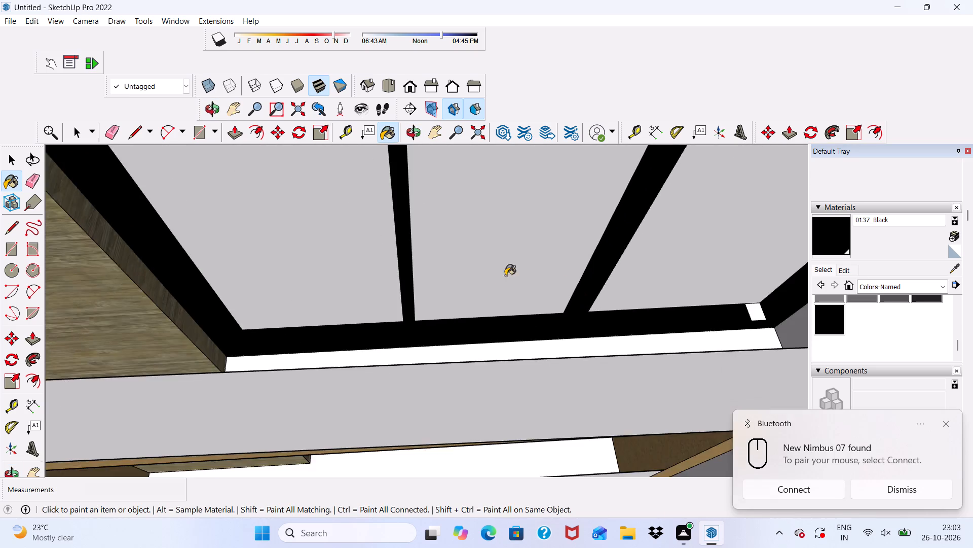
scroll(505, 276, down, 5)
scroll(656, 287, up, 9)
click(674, 304)
Paint the remaining side reveals of the two mullions in the second-from-top wide balcony window 0137_Black.
scroll(654, 299, down, 4)
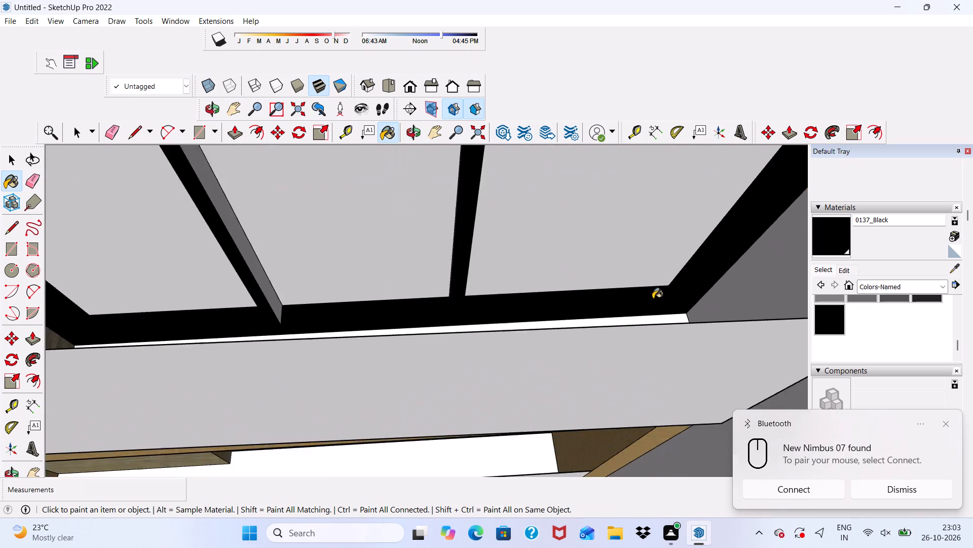
middle_drag(651, 299, 542, 209)
scroll(500, 209, down, 6)
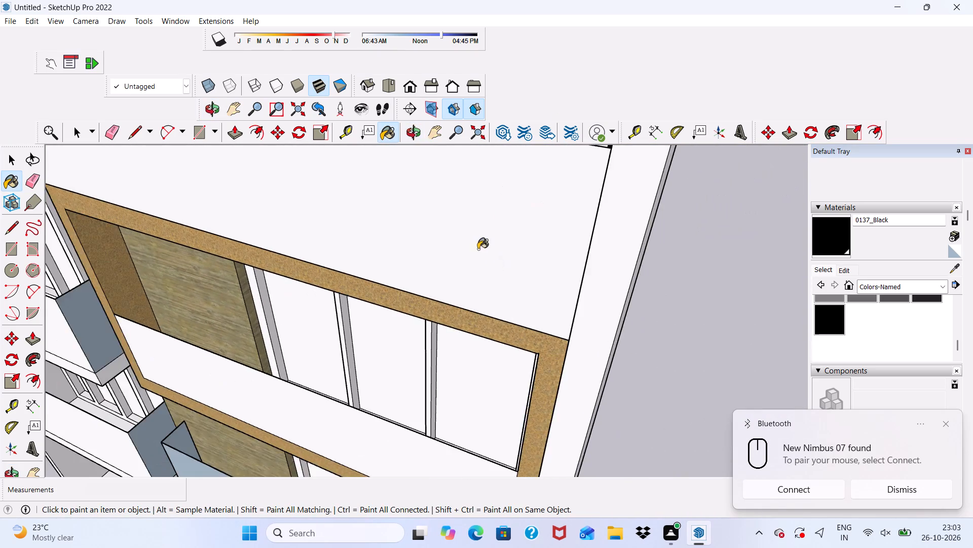
scroll(478, 249, down, 12)
scroll(433, 234, up, 6)
scroll(418, 185, up, 5)
scroll(412, 180, down, 1)
scroll(412, 180, up, 8)
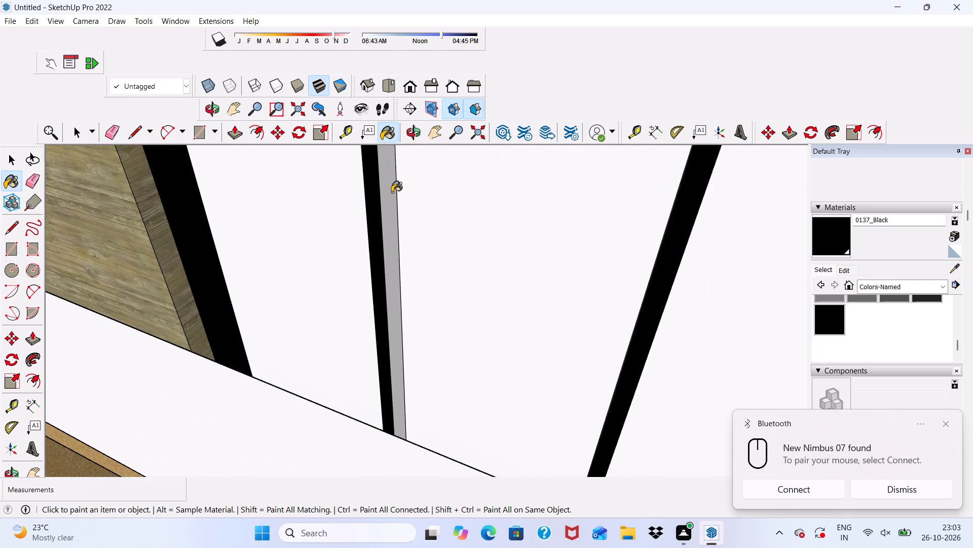
click(392, 192)
scroll(391, 199, down, 5)
middle_drag(416, 260, 383, 254)
scroll(507, 286, up, 6)
click(508, 284)
scroll(493, 270, down, 8)
middle_drag(462, 259, 518, 187)
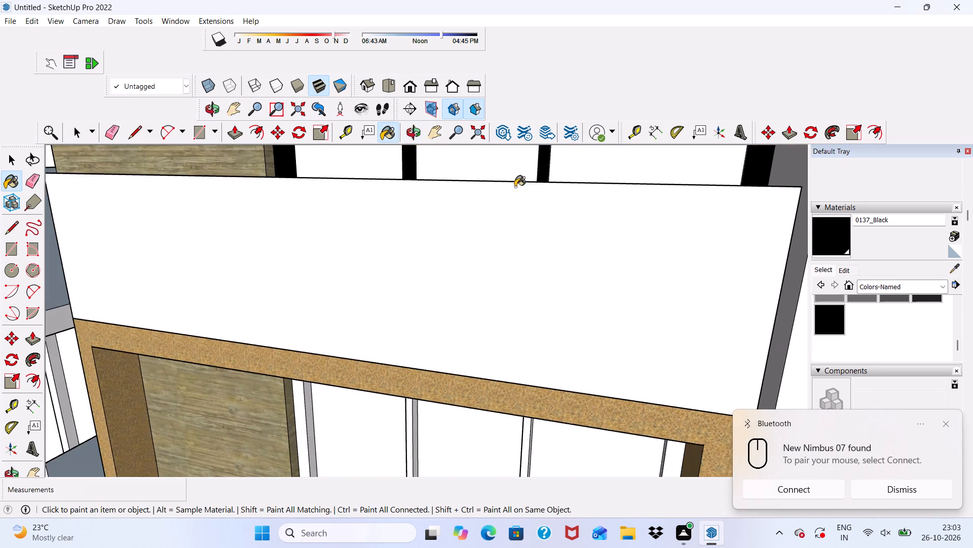
Paint the third-from-top wide balcony window's front frame and the left pane's left and top reveals 0137_Black.
scroll(499, 194, down, 6)
scroll(476, 263, up, 5)
scroll(475, 262, down, 1)
scroll(434, 330, up, 5)
scroll(409, 133, down, 5)
middle_drag(417, 427, 448, 307)
scroll(430, 315, up, 5)
click(425, 288)
scroll(288, 346, up, 4)
scroll(153, 367, up, 4)
click(153, 355)
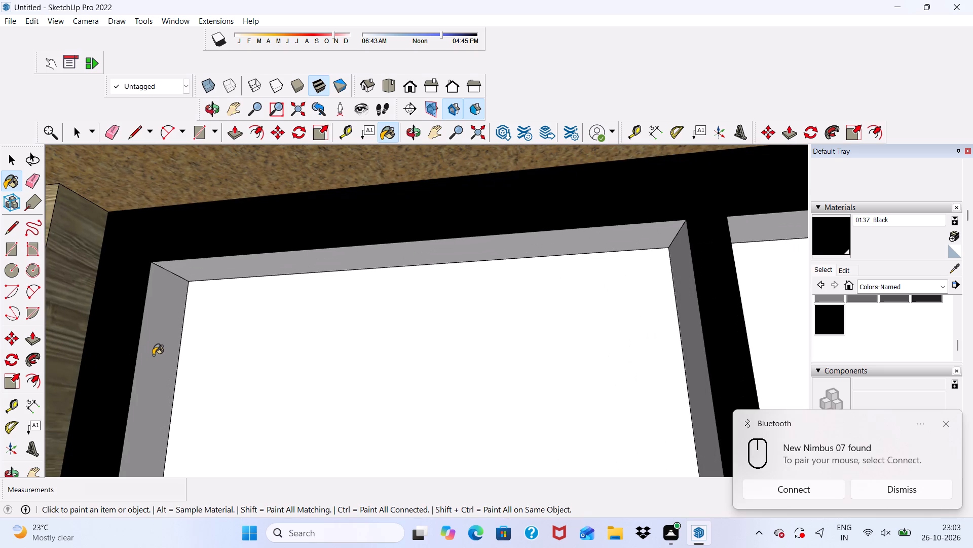
click(200, 275)
Paint the left pane's right reveal and the middle pane's top and right reveals 0137_Black on the same window.
scroll(204, 262, down, 6)
middle_drag(203, 285, 396, 314)
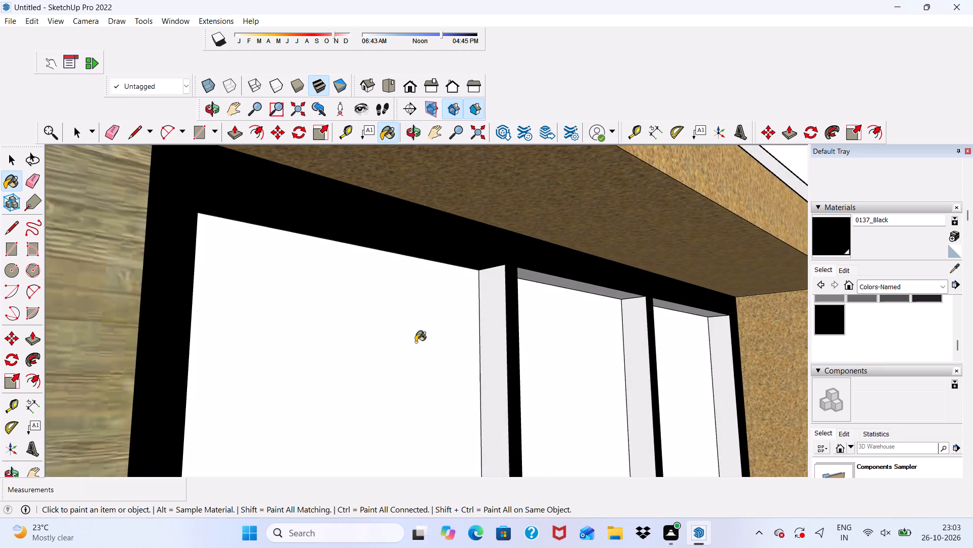
scroll(422, 345, up, 2)
click(522, 317)
scroll(541, 266, up, 8)
click(549, 260)
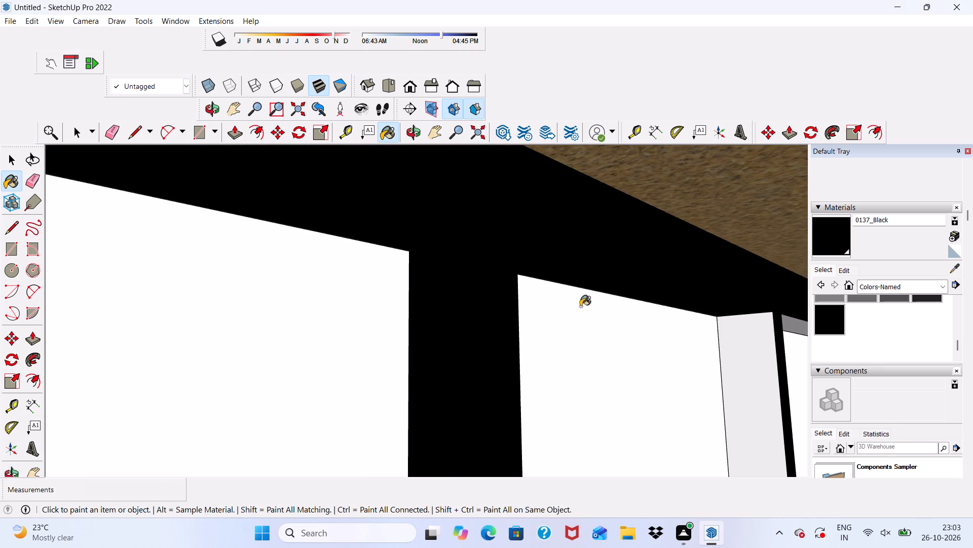
click(741, 374)
Paint the right pane's top, left and right reveals and the middle pane's left reveal 0137_Black on this window.
scroll(655, 323, down, 3)
middle_drag(632, 320, 437, 317)
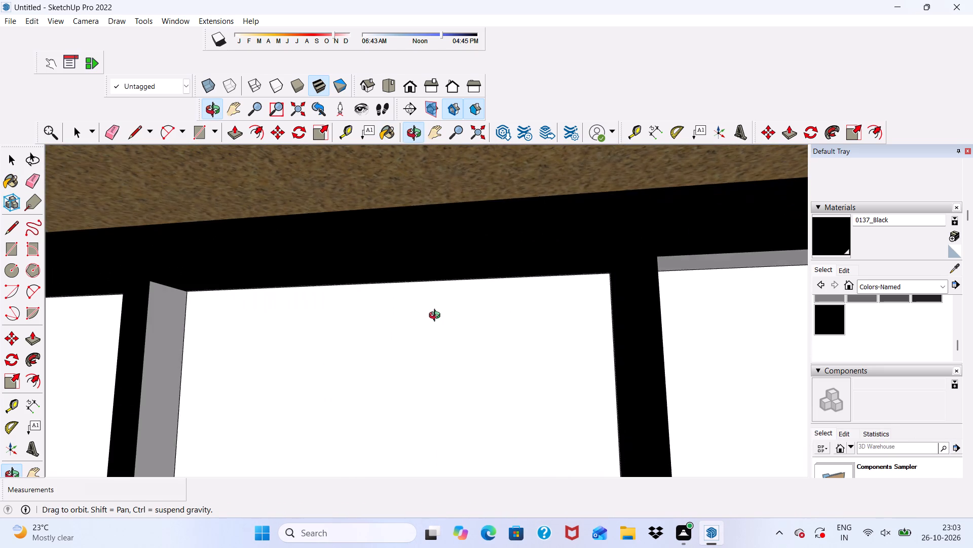
middle_drag(437, 317, 423, 324)
scroll(435, 310, down, 5)
scroll(578, 329, up, 12)
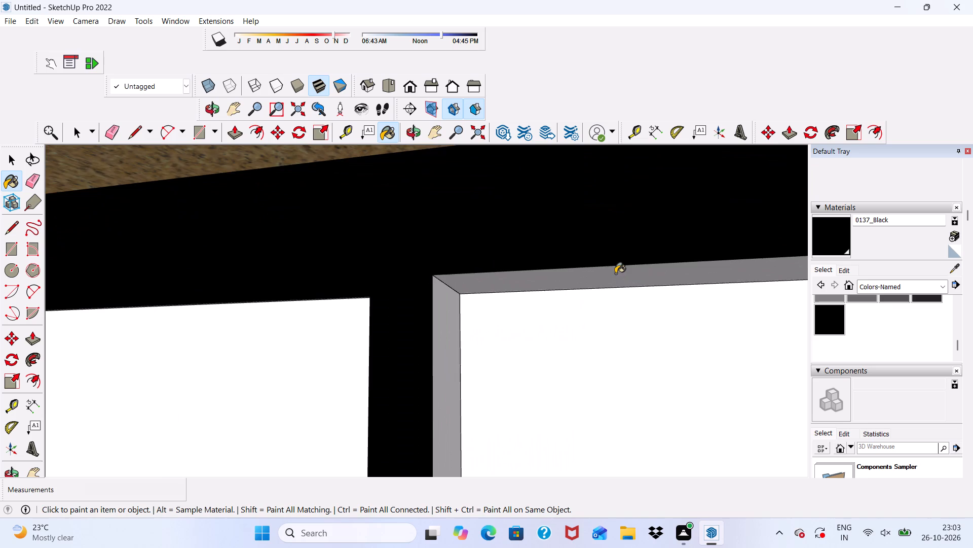
click(615, 273)
click(434, 347)
scroll(440, 310, down, 11)
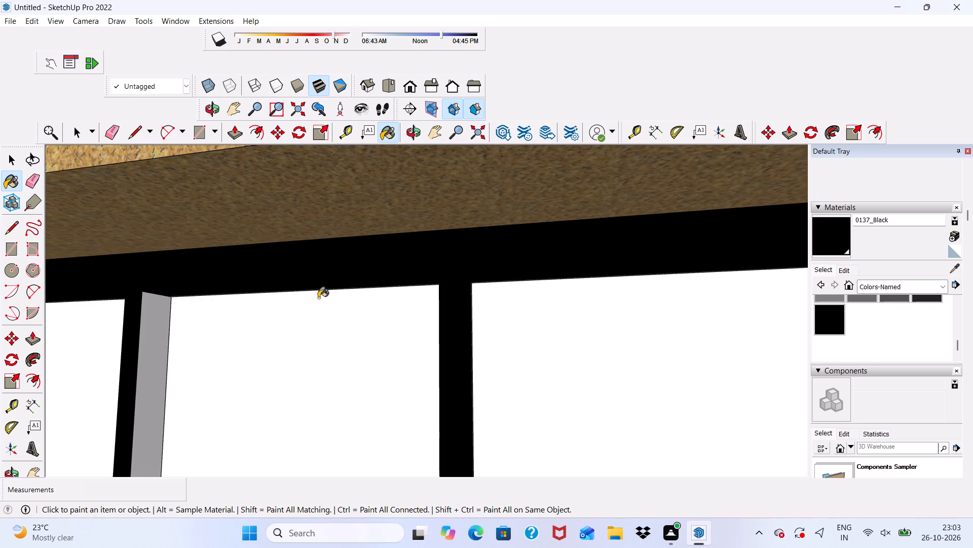
click(166, 344)
scroll(163, 336, down, 6)
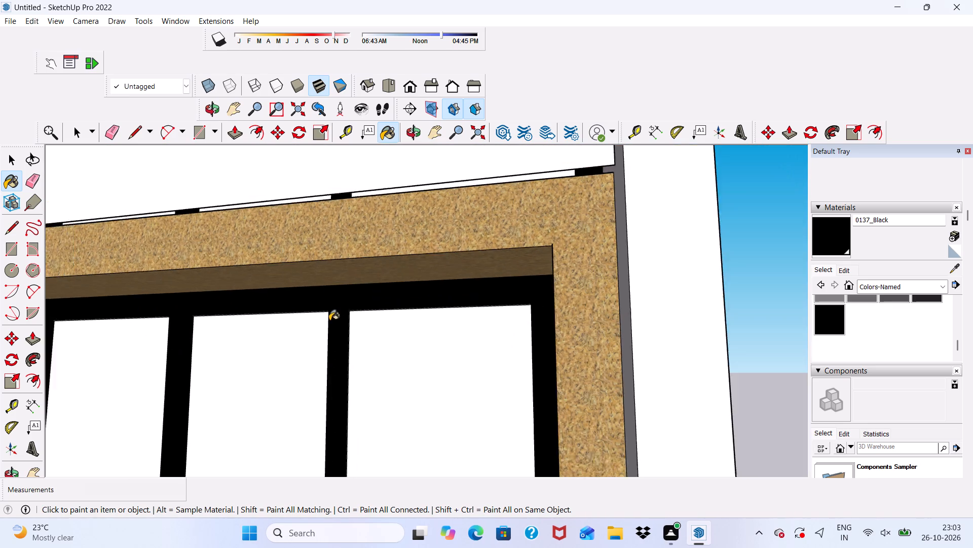
scroll(329, 321, down, 2)
middle_drag(336, 329, 527, 354)
scroll(513, 356, up, 2)
click(509, 341)
Paint the bottom reveals of all three panes in the third-from-top wide balcony window 0137_Black.
scroll(431, 282, down, 5)
middle_drag(424, 298, 197, 326)
scroll(196, 323, up, 1)
scroll(239, 225, down, 8)
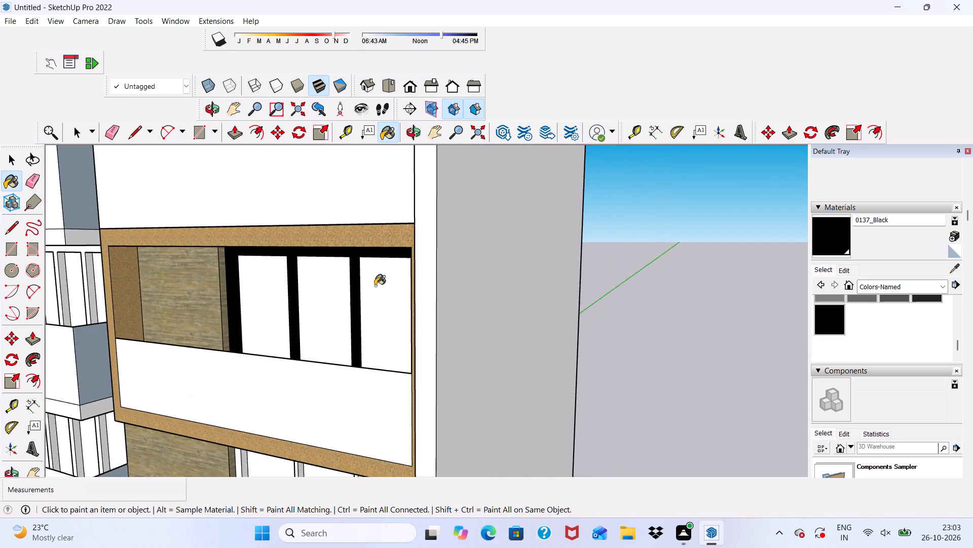
middle_drag(375, 286, 370, 417)
scroll(354, 410, up, 11)
click(332, 415)
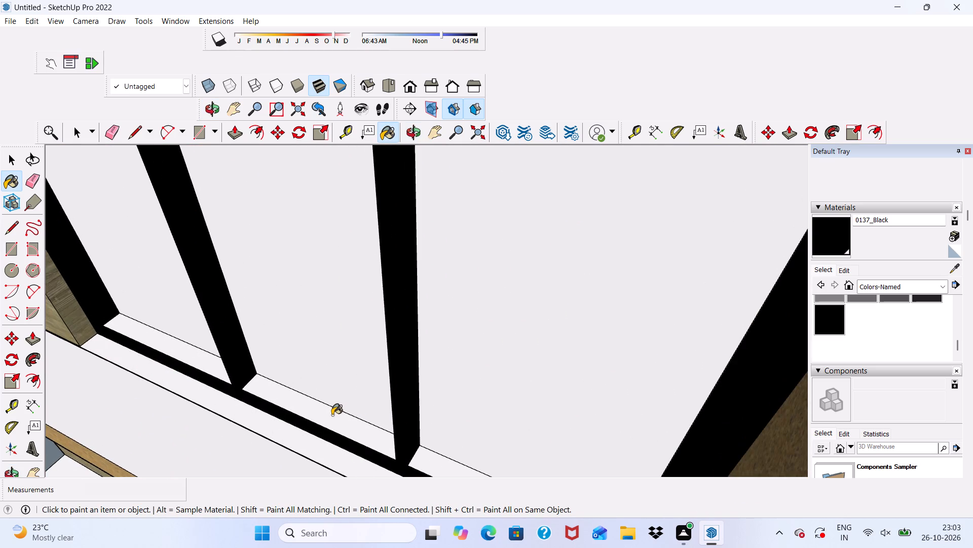
scroll(216, 363, up, 3)
click(178, 346)
scroll(178, 346, down, 5)
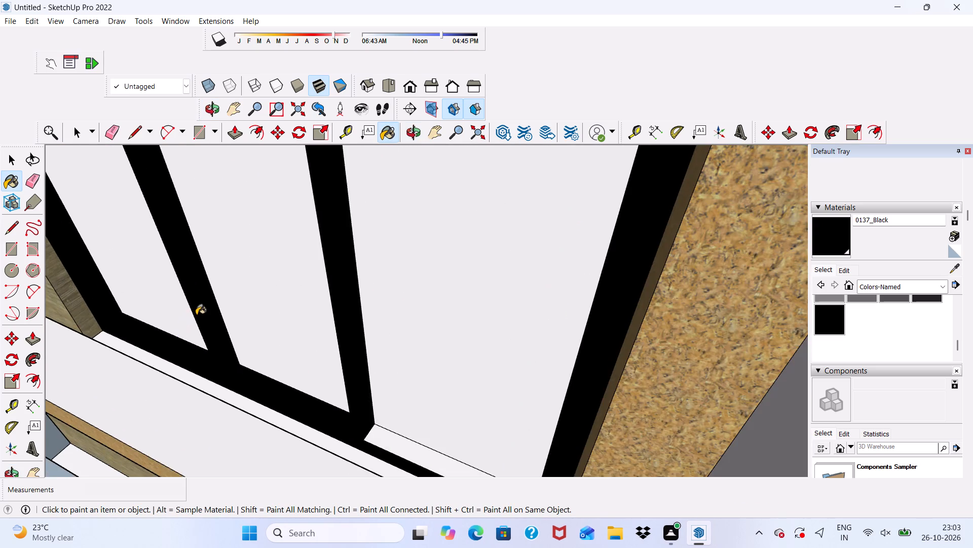
scroll(197, 315, down, 5)
scroll(314, 410, up, 5)
click(330, 401)
On the window one storey down, behind the blue parapet, paint the front frame and the left and middle panes' left and top reveals 0137_Black.
scroll(318, 361, down, 5)
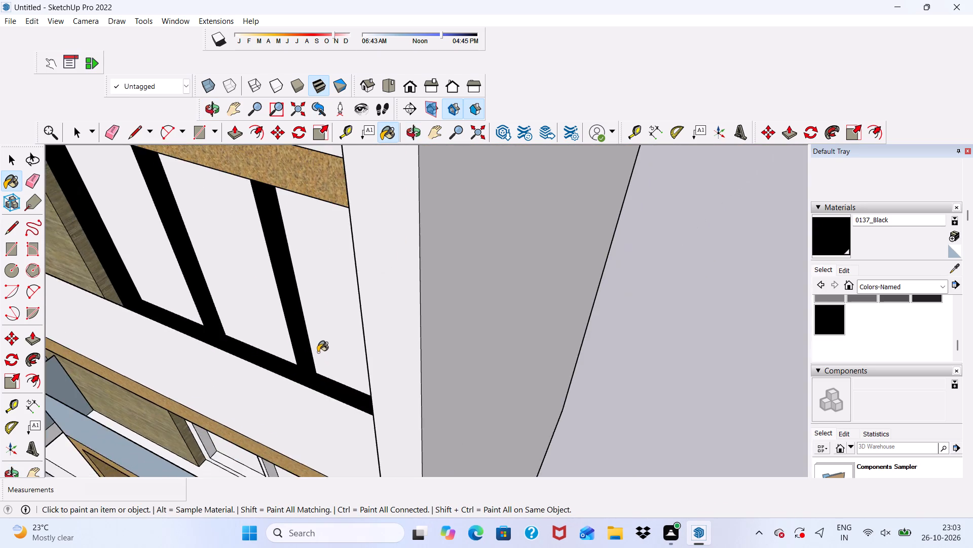
scroll(318, 352, down, 6)
middle_drag(318, 352, 349, 145)
scroll(302, 199, up, 5)
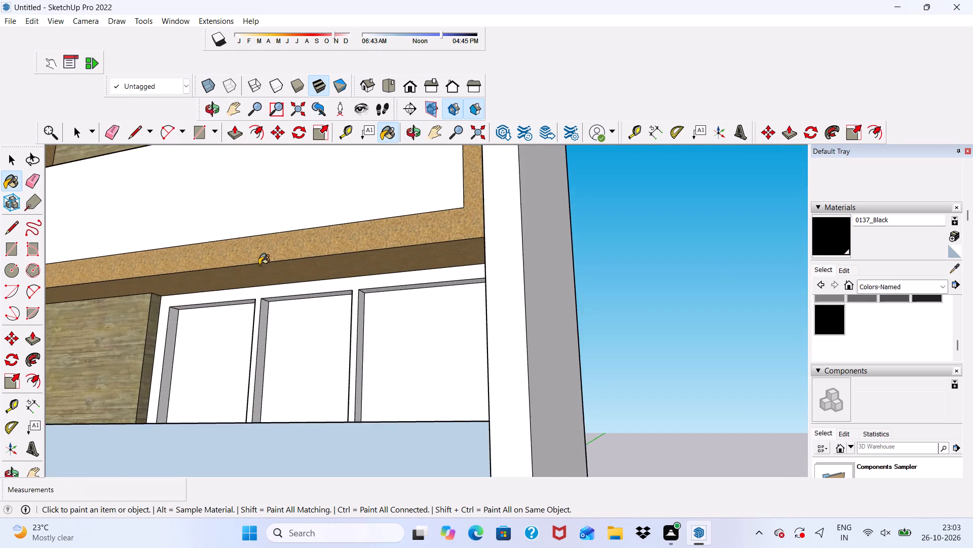
scroll(259, 266, down, 1)
scroll(255, 271, up, 9)
click(240, 295)
scroll(116, 357, up, 4)
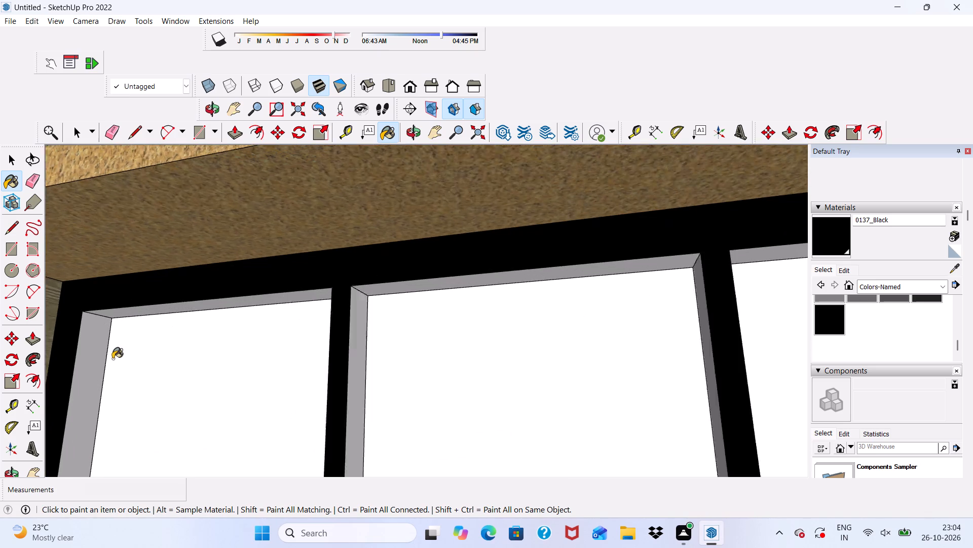
scroll(113, 359, up, 1)
click(98, 359)
click(142, 297)
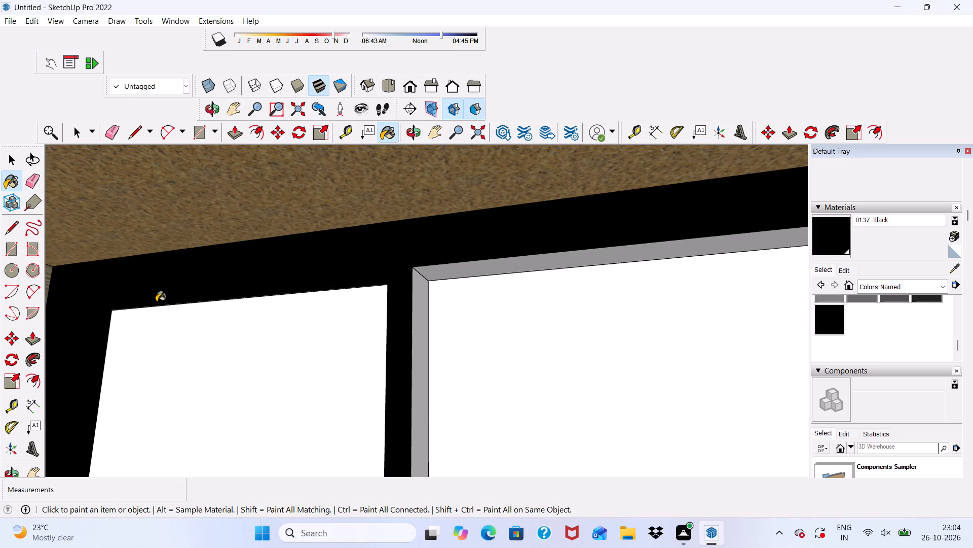
scroll(446, 357, up, 4)
click(420, 363)
click(455, 225)
Paint the right reveals of all three panes and the right pane's top reveal 0137_Black on this window.
scroll(423, 239, down, 4)
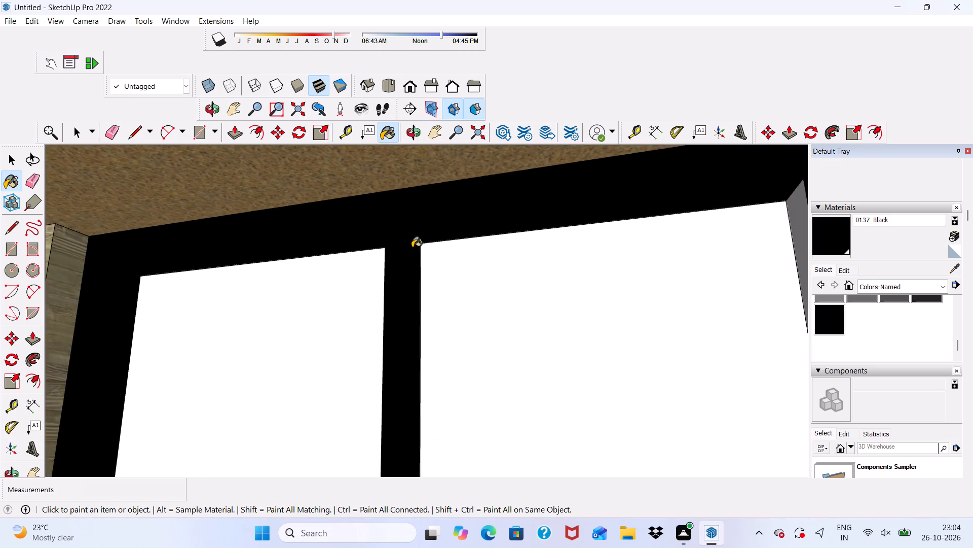
scroll(412, 248, down, 7)
middle_drag(387, 270, 580, 266)
scroll(440, 305, up, 1)
click(440, 305)
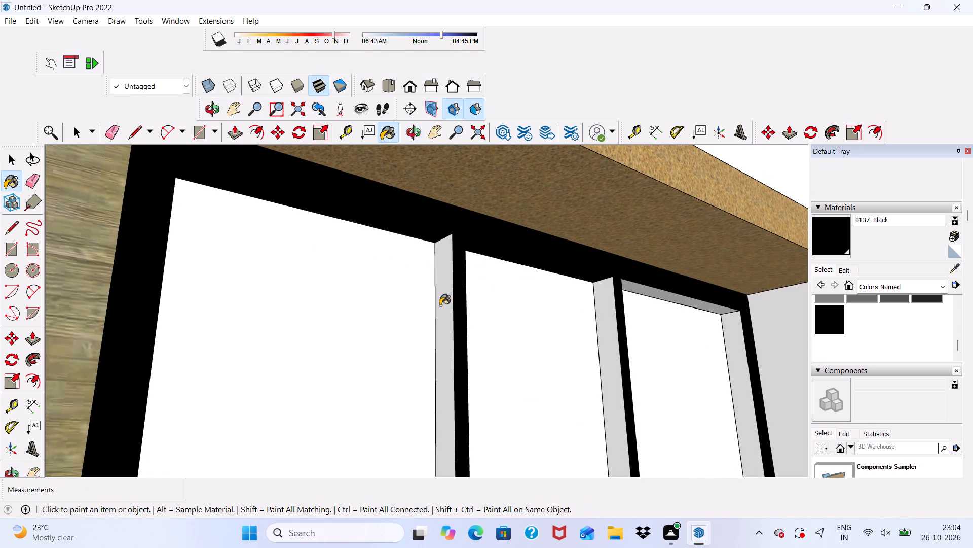
click(609, 368)
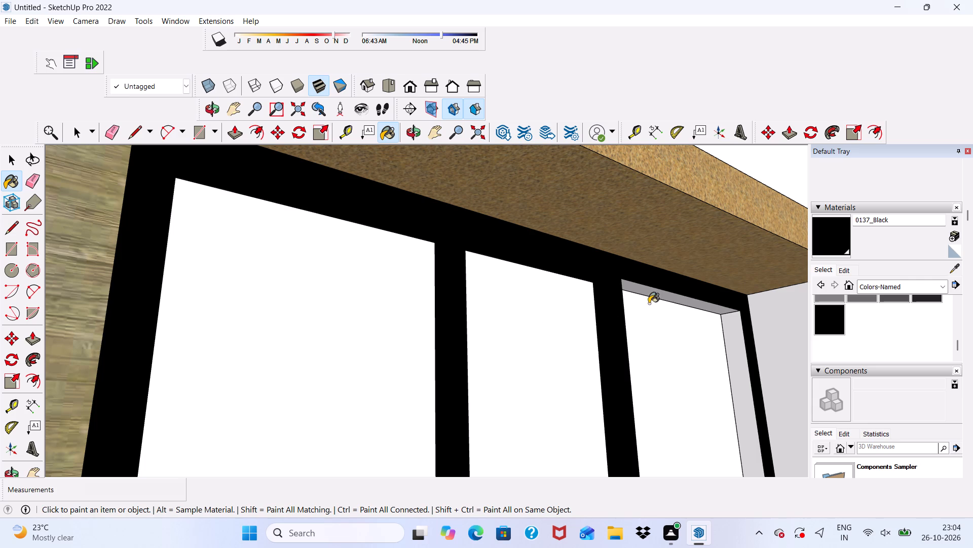
click(651, 293)
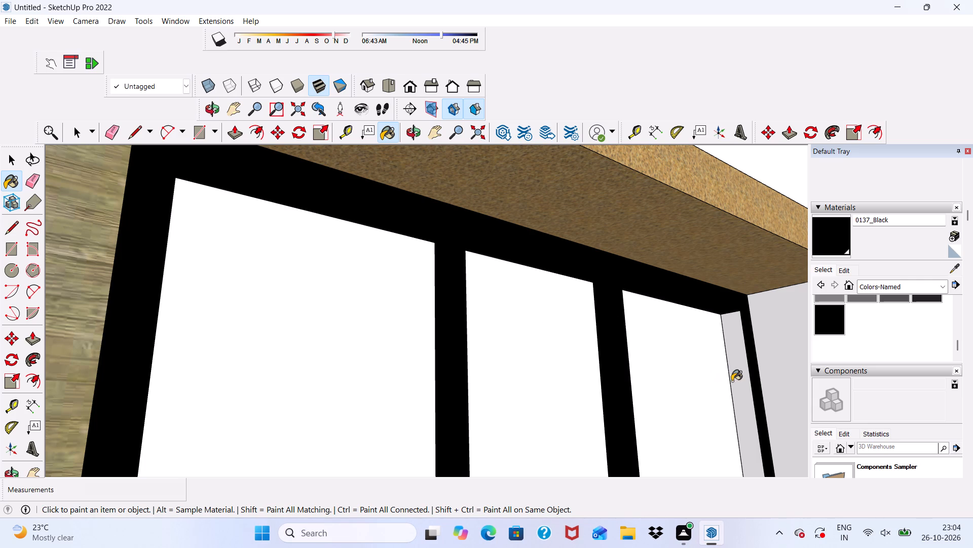
click(746, 376)
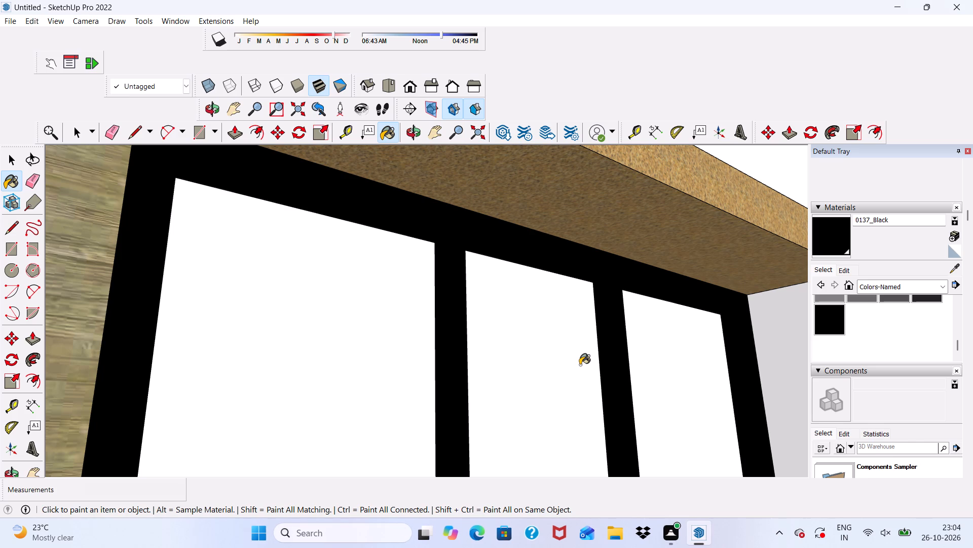
Paint the bottom reveals of all three panes in the window behind the blue parapet 0137_Black.
scroll(123, 154, down, 2)
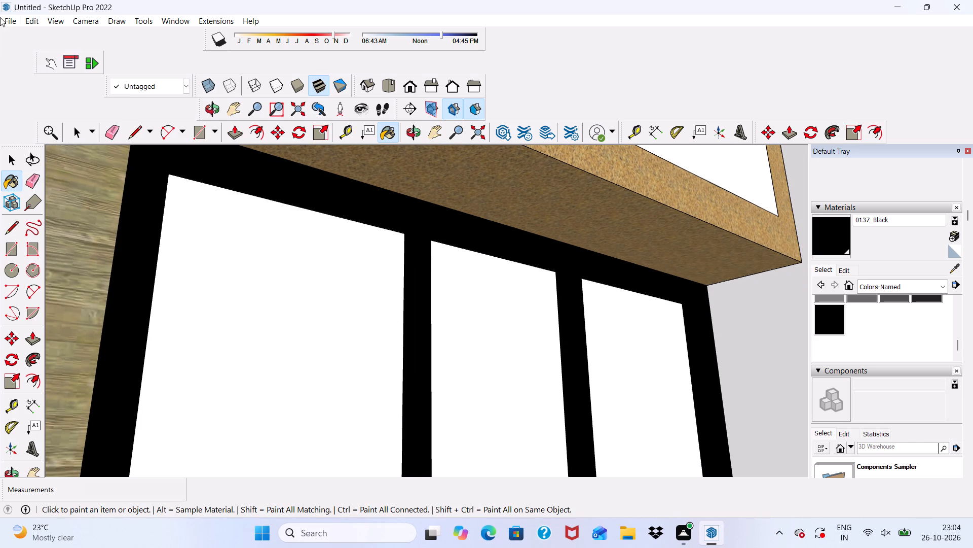
scroll(368, 385, down, 2)
middle_drag(505, 270, 475, 421)
scroll(445, 372, up, 1)
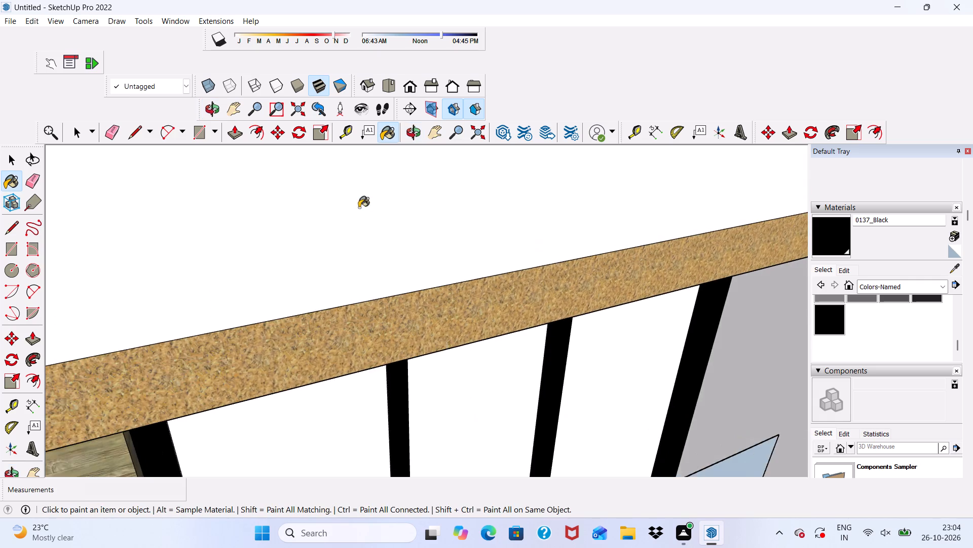
scroll(336, 186, down, 10)
scroll(438, 426, up, 5)
scroll(418, 361, up, 1)
middle_drag(418, 361, 403, 439)
scroll(403, 439, up, 6)
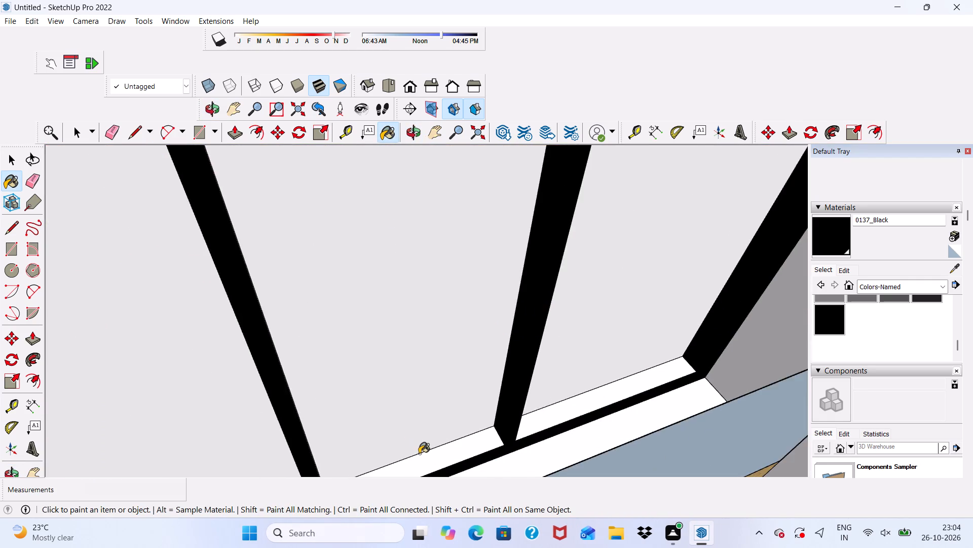
scroll(419, 454, up, 3)
click(419, 462)
click(638, 401)
scroll(539, 347, down, 6)
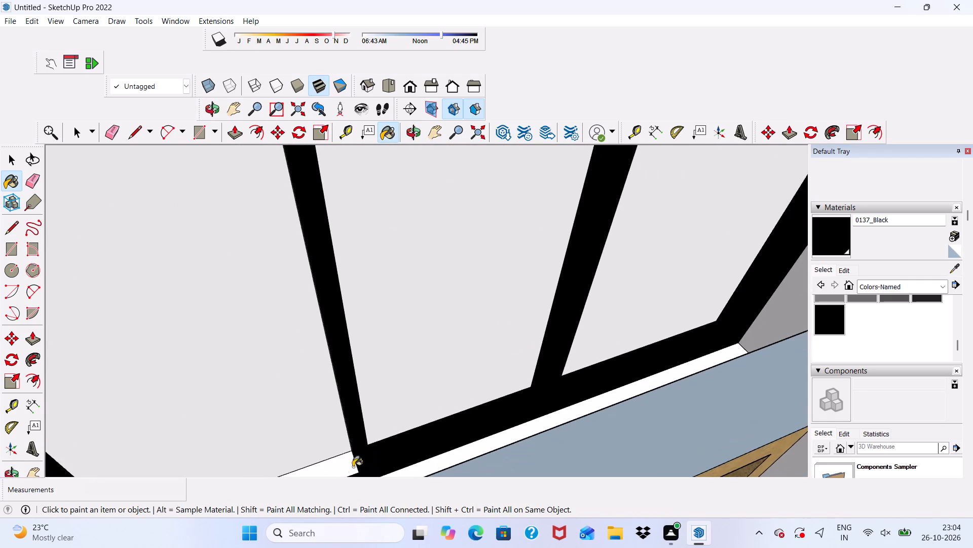
scroll(335, 474, up, 1)
click(330, 463)
On the window directly below the blue parapet, paint the front frame and the left pane's left and top reveals 0137_Black.
scroll(323, 351, down, 7)
scroll(343, 316, up, 1)
scroll(338, 204, down, 6)
middle_drag(342, 313, 328, 89)
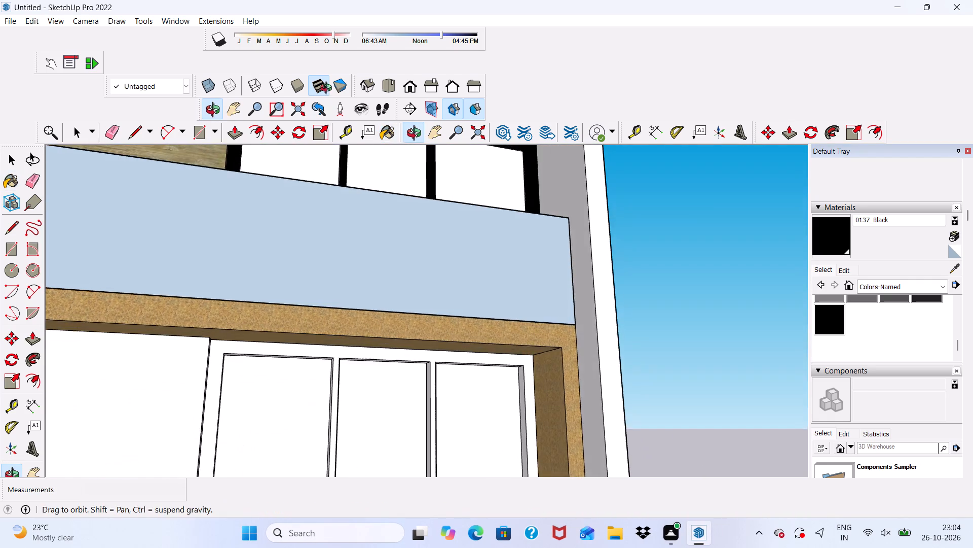
middle_drag(328, 89, 328, 91)
scroll(323, 366, up, 6)
click(305, 337)
scroll(309, 361, down, 1)
middle_drag(313, 376, 192, 386)
scroll(191, 387, up, 2)
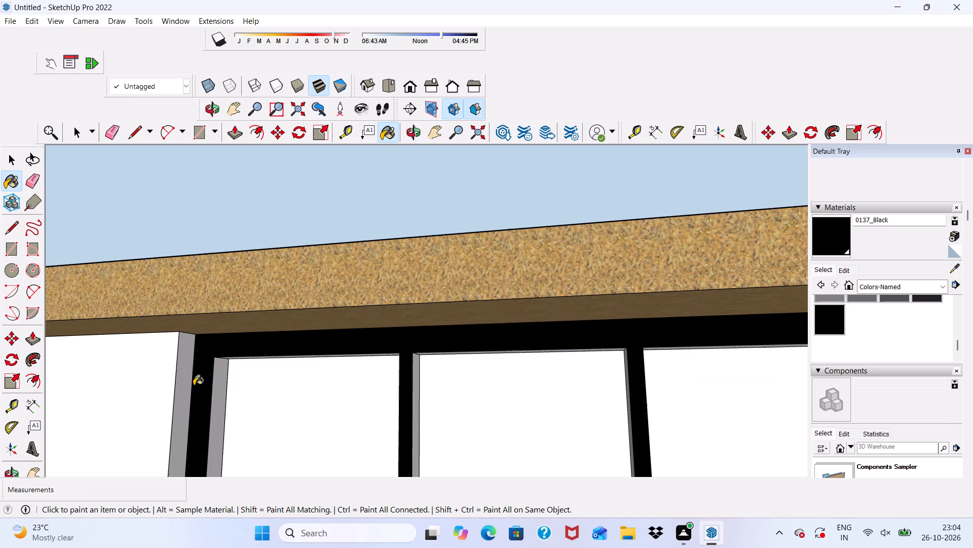
scroll(194, 386, up, 6)
click(226, 378)
middle_drag(238, 357, 256, 297)
scroll(235, 357, up, 2)
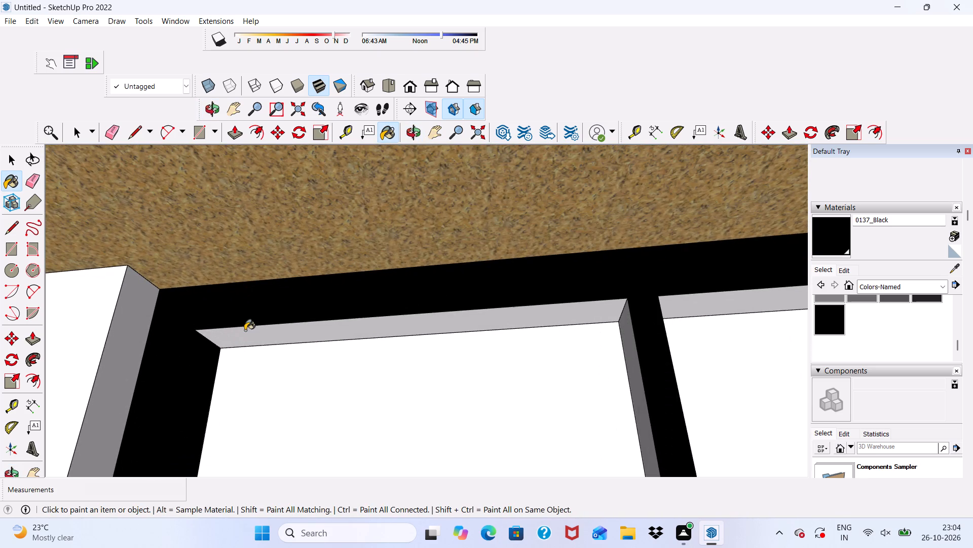
click(245, 329)
Paint the left pane's right reveal and the middle pane's top and right reveals 0137_Black on the window below the blue parapet.
middle_drag(255, 334, 503, 416)
click(522, 399)
middle_drag(525, 396, 438, 324)
scroll(508, 337, up, 5)
click(596, 326)
scroll(492, 334, down, 2)
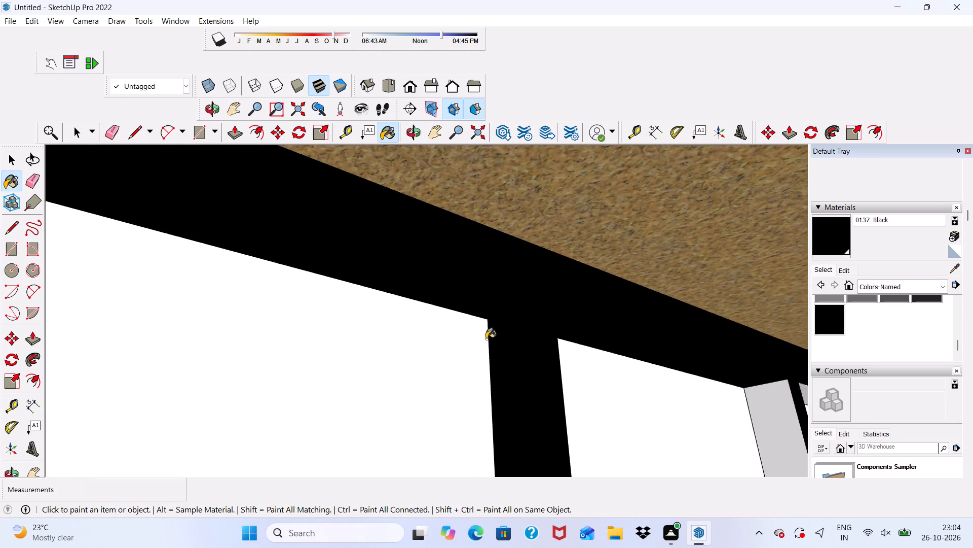
scroll(486, 339, down, 4)
click(679, 400)
Paint the right pane's top and right reveals 0137_Black on the same window.
middle_drag(687, 400, 537, 391)
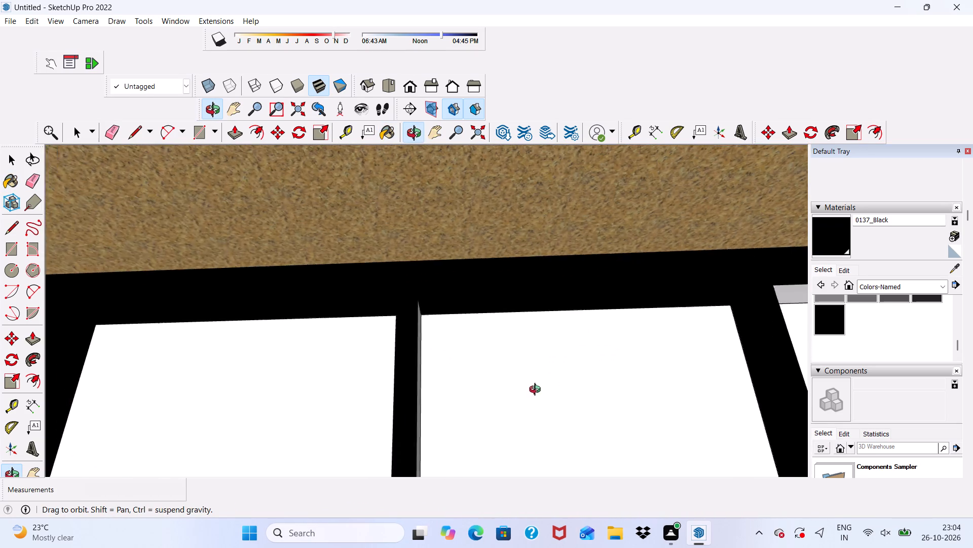
middle_drag(537, 391, 517, 402)
scroll(511, 397, up, 1)
scroll(403, 395, down, 6)
scroll(619, 384, up, 11)
click(624, 280)
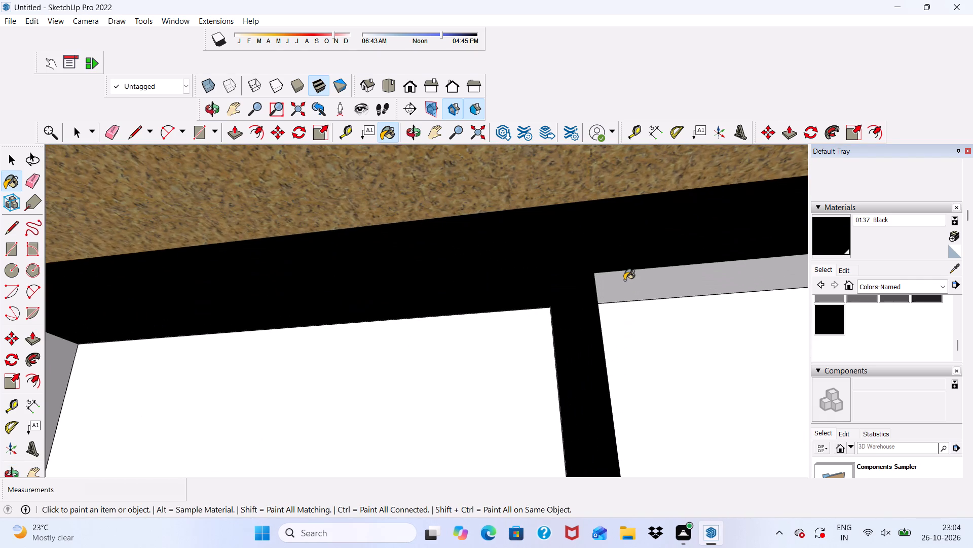
scroll(539, 323, down, 4)
middle_drag(478, 375, 707, 419)
scroll(703, 423, up, 5)
click(629, 404)
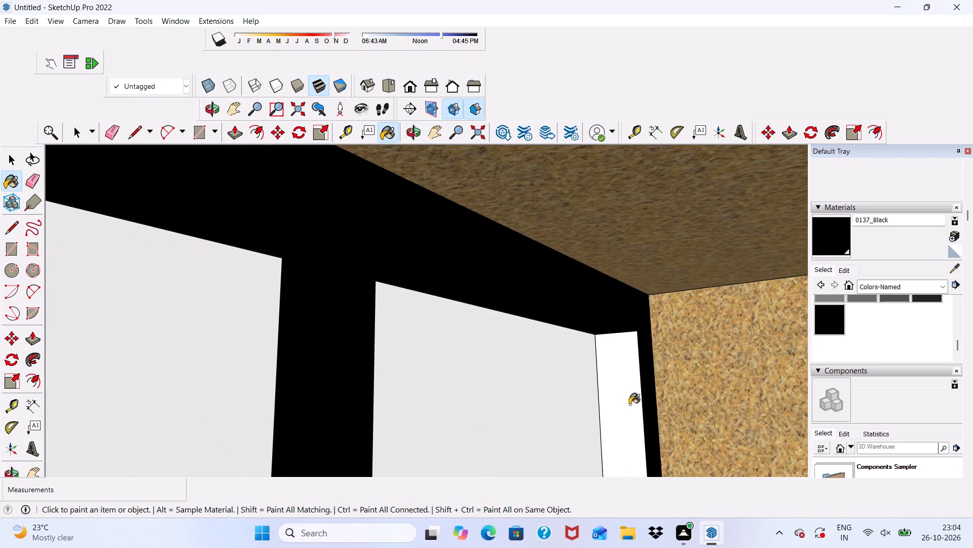
Paint the remaining side reveals of the two mullions, facing the middle and right panes, 0137_Black on this window.
scroll(625, 401, down, 2)
middle_drag(625, 401, 255, 427)
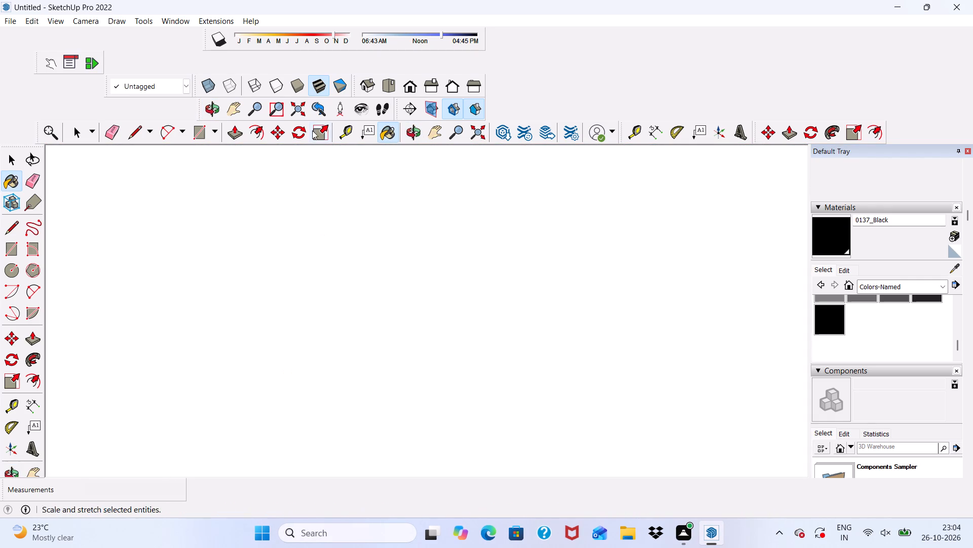
scroll(319, 220, down, 20)
scroll(319, 220, down, 7)
scroll(382, 336, up, 8)
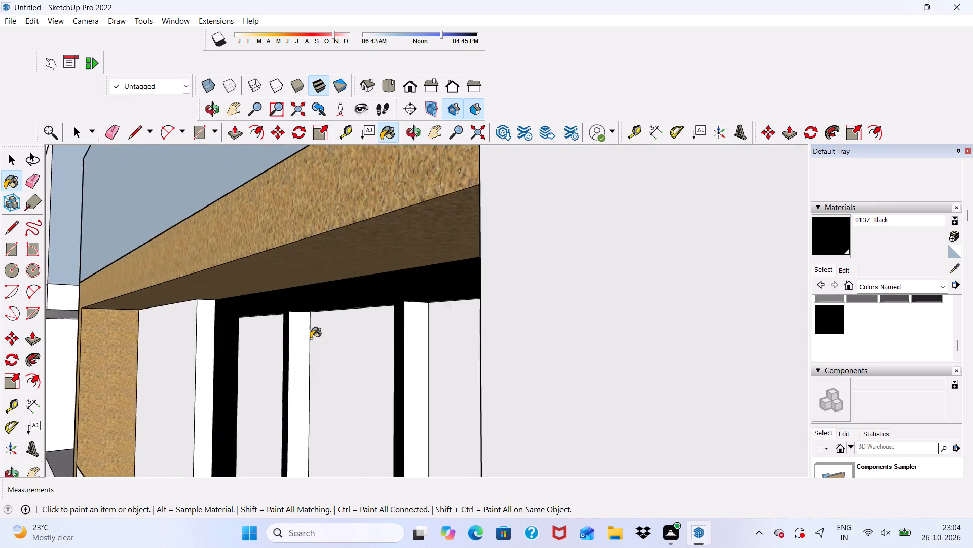
scroll(311, 338, up, 8)
click(291, 329)
scroll(291, 329, down, 6)
scroll(466, 341, up, 1)
click(466, 341)
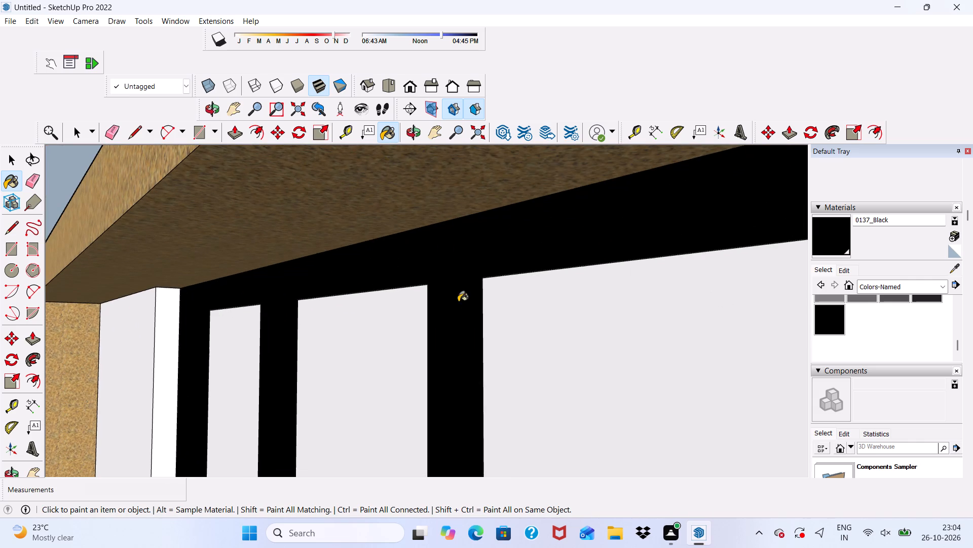
Paint the bottom reveals of all three panes 0137_Black on the window directly below the blue parapet.
scroll(435, 246, down, 6)
middle_drag(445, 288, 555, 405)
scroll(613, 328, up, 1)
scroll(602, 256, down, 6)
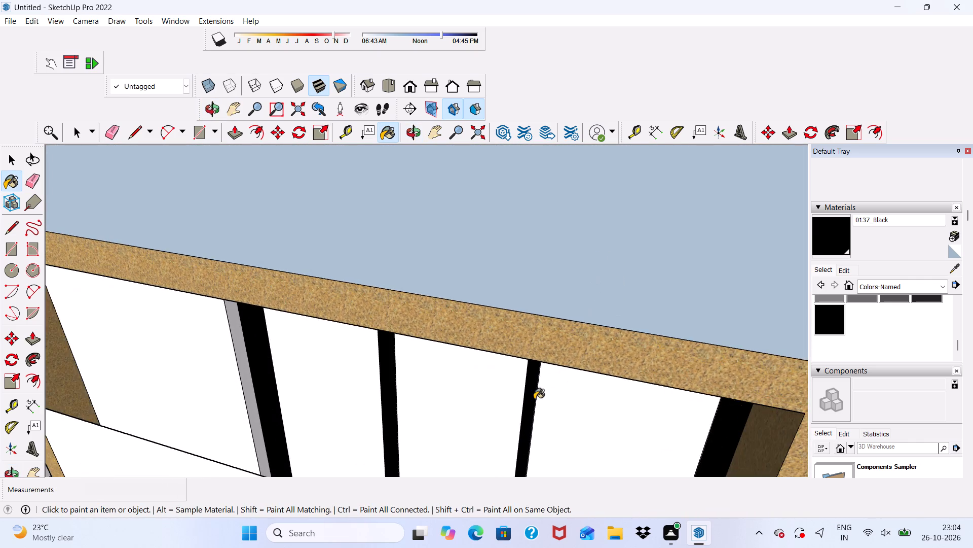
scroll(529, 366, up, 1)
scroll(518, 255, down, 4)
middle_drag(516, 258, 519, 346)
scroll(461, 416, up, 5)
scroll(347, 412, up, 5)
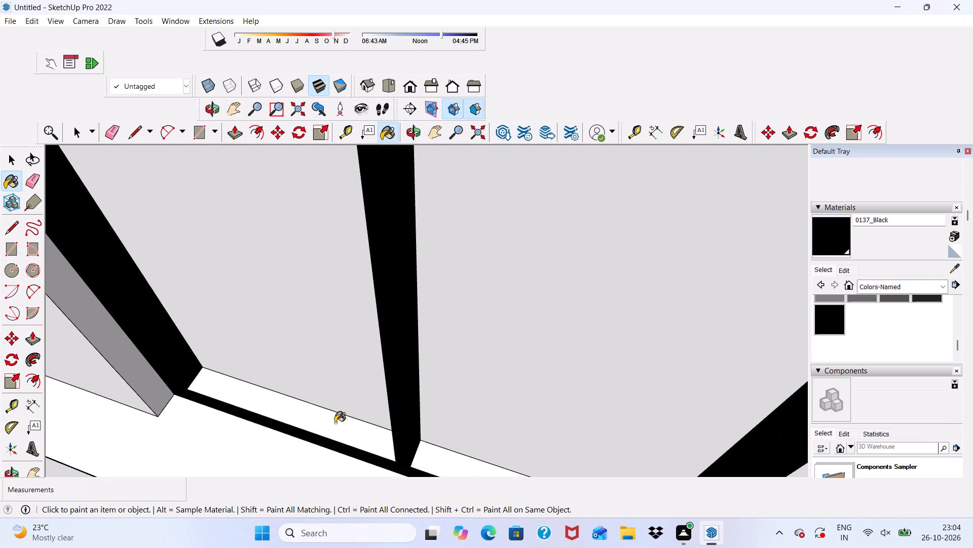
click(335, 423)
scroll(474, 465, up, 3)
scroll(455, 468, down, 1)
click(455, 465)
scroll(424, 379, down, 9)
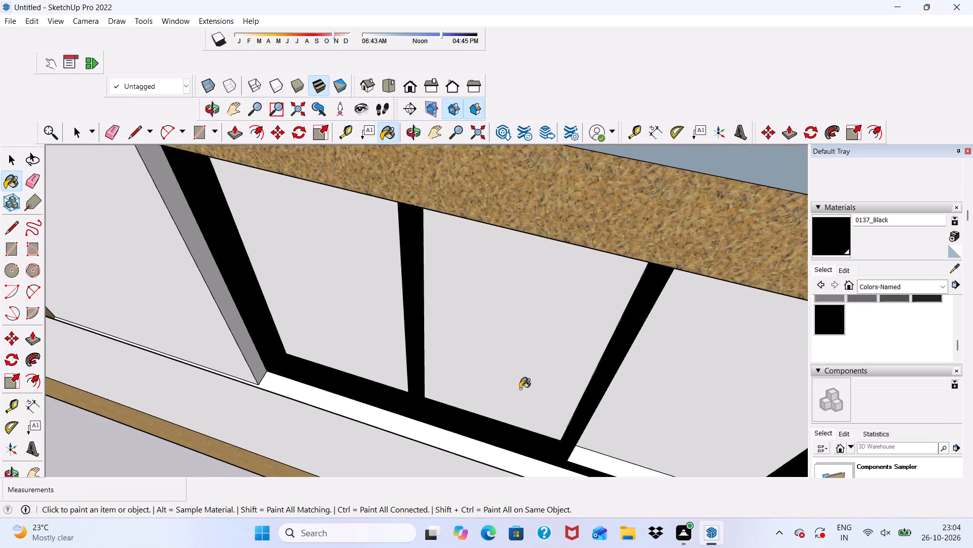
scroll(594, 438, up, 5)
click(592, 457)
scroll(569, 322, down, 6)
Paint the unpainted mullion side reveal facing the right pane 0137_Black on the window behind the blue parapet.
middle_drag(569, 322, 632, 26)
scroll(632, 26, up, 2)
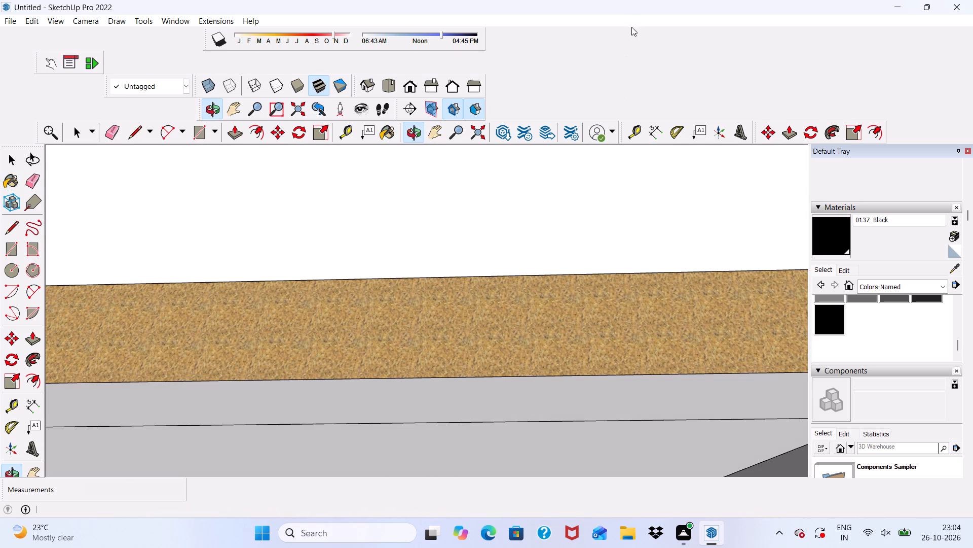
scroll(631, 27, up, 1)
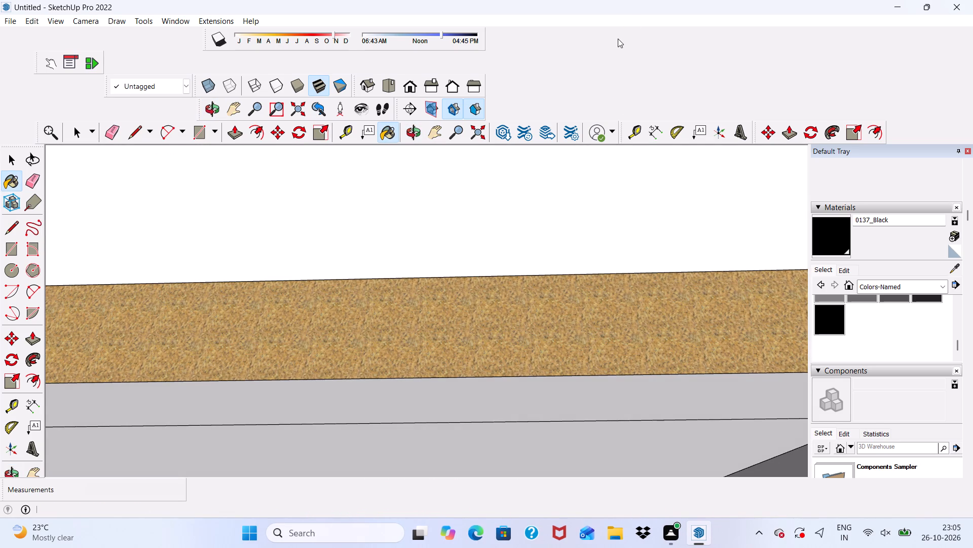
scroll(507, 196, down, 2)
scroll(475, 143, down, 13)
middle_drag(468, 234, 467, 251)
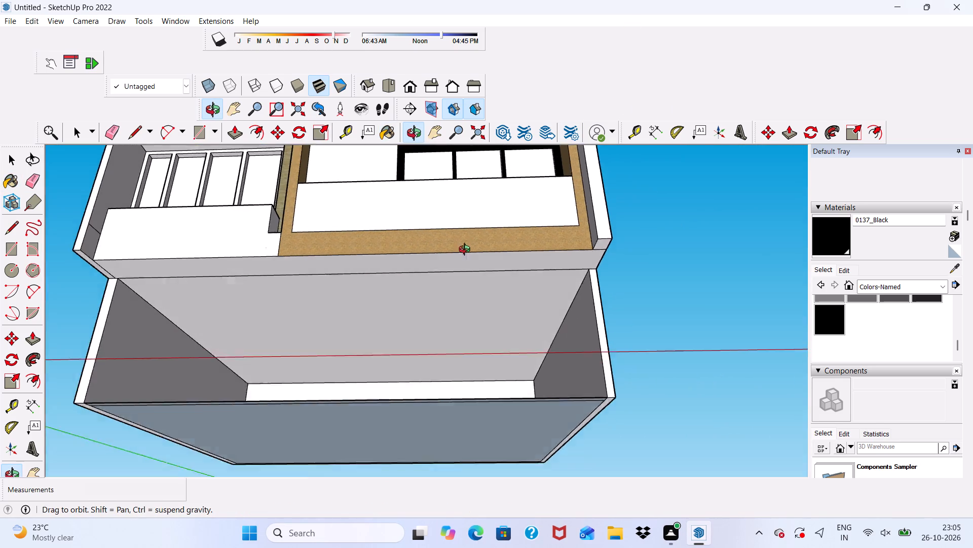
middle_drag(467, 251, 434, 343)
scroll(435, 240, down, 10)
scroll(432, 220, up, 12)
middle_drag(432, 224, 320, 248)
scroll(516, 233, up, 4)
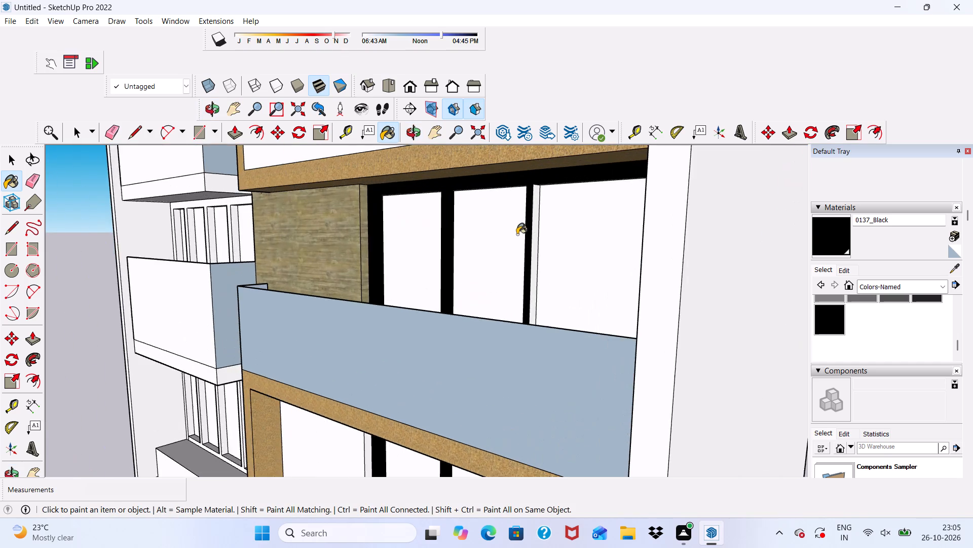
scroll(517, 234, up, 12)
click(531, 242)
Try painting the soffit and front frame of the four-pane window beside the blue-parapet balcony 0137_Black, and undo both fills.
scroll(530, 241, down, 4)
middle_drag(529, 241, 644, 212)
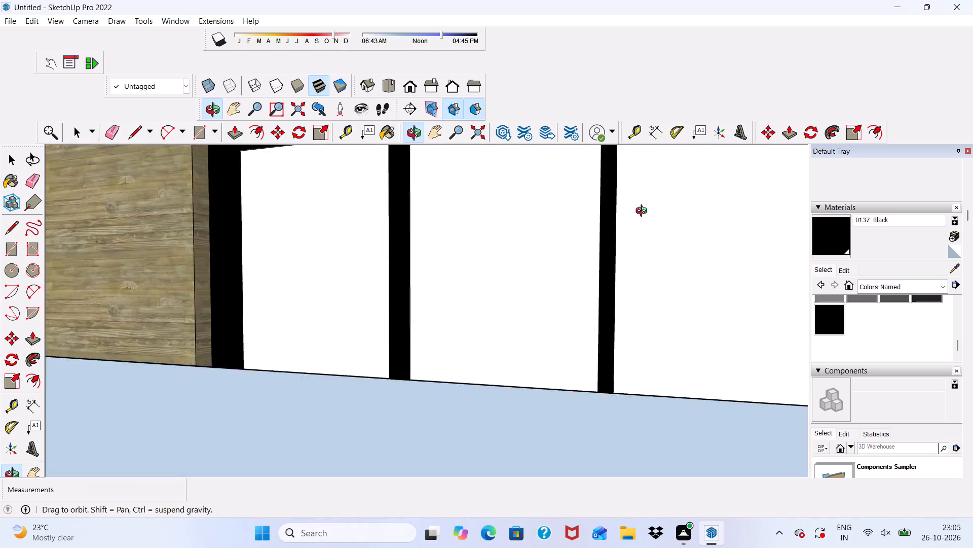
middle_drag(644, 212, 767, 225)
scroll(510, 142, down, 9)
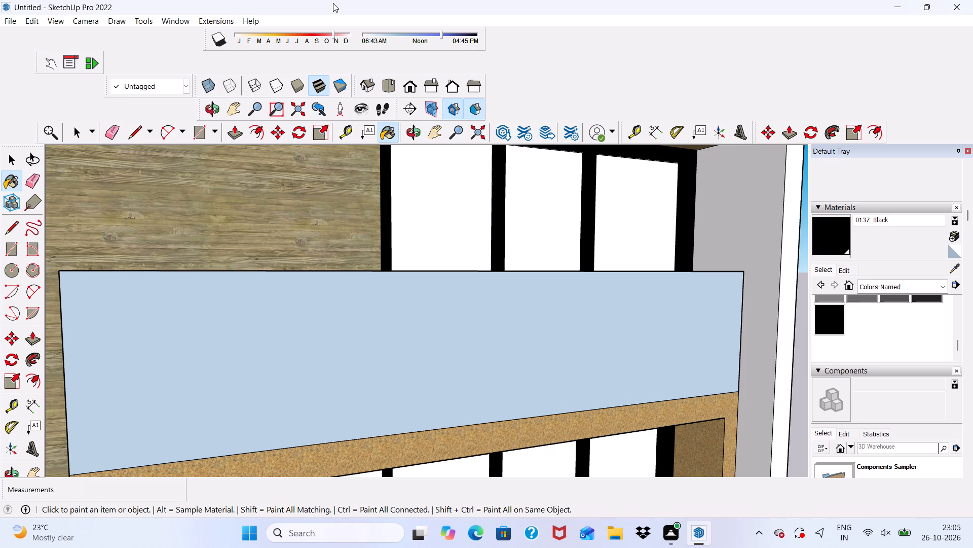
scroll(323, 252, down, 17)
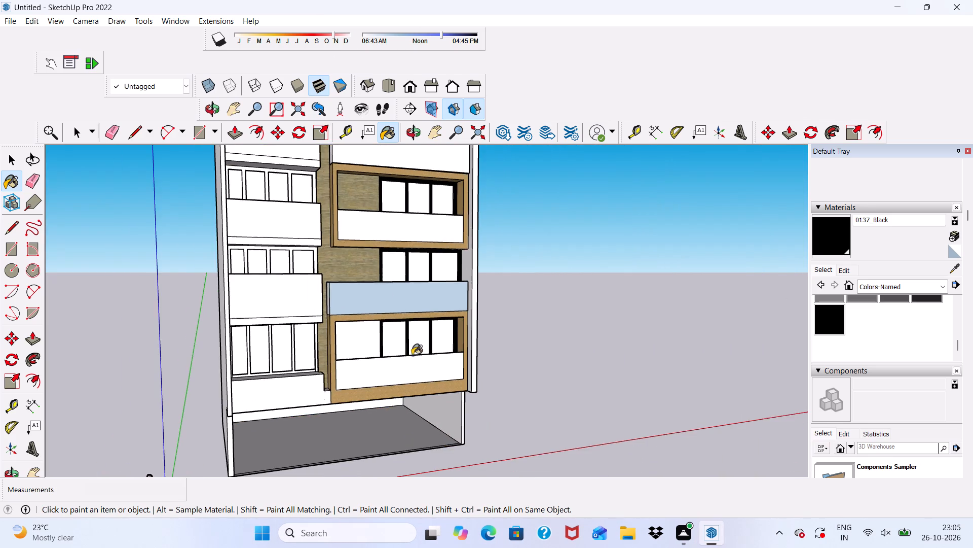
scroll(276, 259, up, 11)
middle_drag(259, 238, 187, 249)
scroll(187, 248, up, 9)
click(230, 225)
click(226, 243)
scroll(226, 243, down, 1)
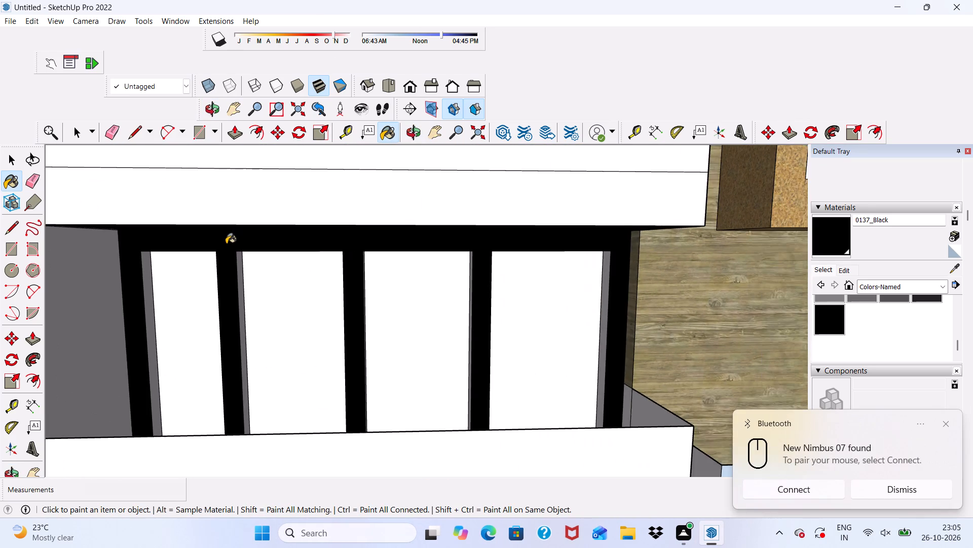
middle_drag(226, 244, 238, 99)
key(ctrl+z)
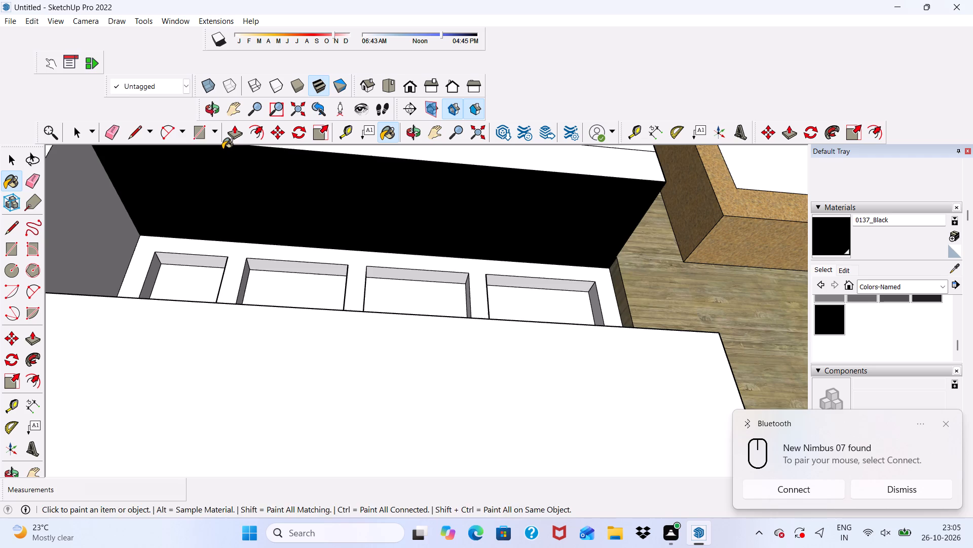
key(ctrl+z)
Paint that four-pane window's front frame and the left and top reveals of its first two panes 0137_Black.
scroll(237, 235, up, 4)
click(233, 254)
scroll(232, 249, down, 2)
middle_drag(231, 248, 205, 264)
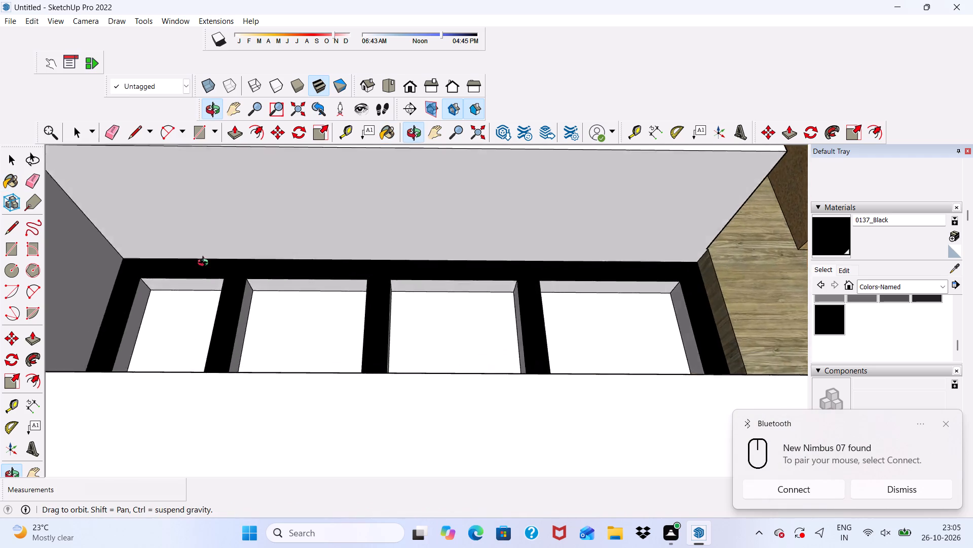
middle_drag(205, 264, 95, 296)
scroll(95, 304, down, 1)
scroll(157, 318, up, 10)
click(244, 379)
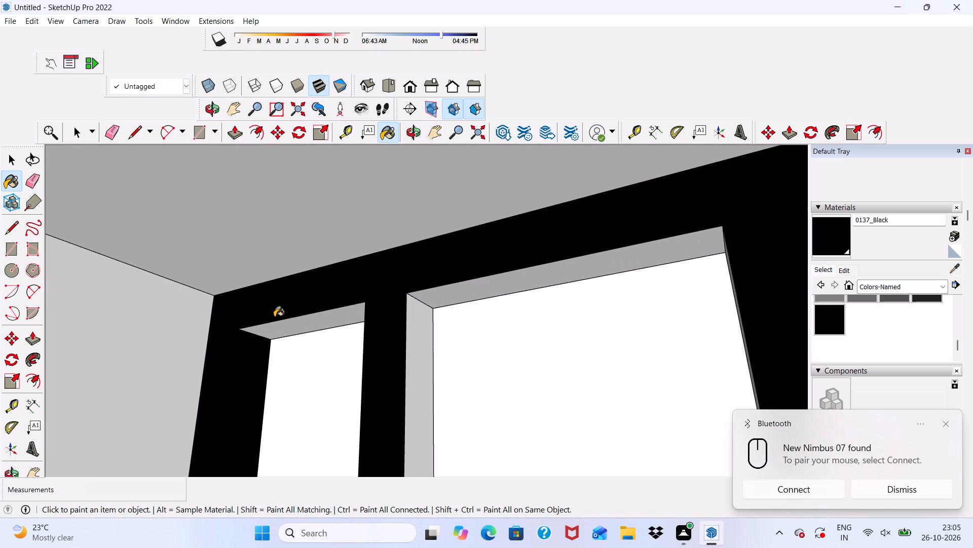
click(277, 327)
click(421, 341)
click(426, 296)
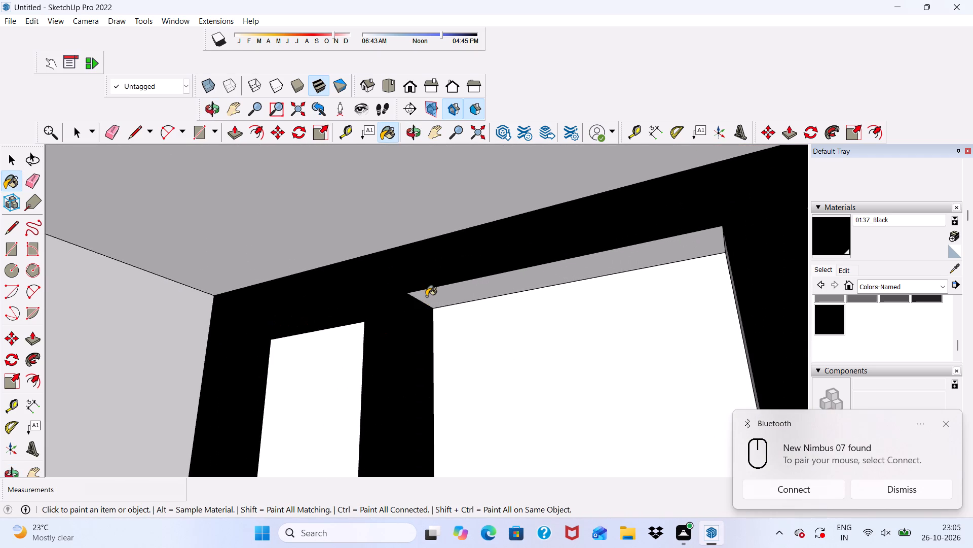
Paint the right reveals of the first and second panes 0137_Black on the four-pane window.
scroll(426, 296, down, 2)
middle_drag(426, 298, 579, 356)
scroll(464, 368, up, 1)
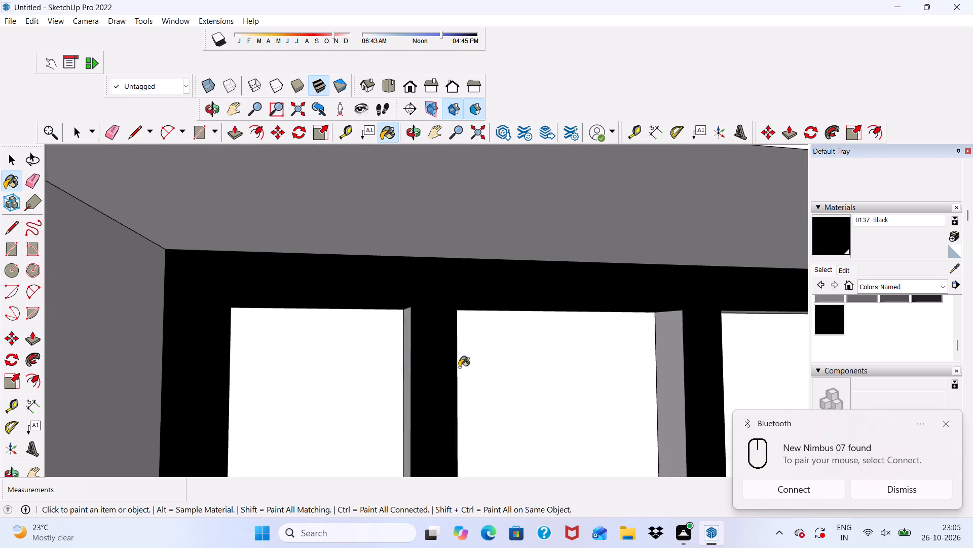
scroll(459, 367, up, 11)
click(371, 313)
scroll(370, 313, down, 5)
scroll(369, 317, up, 3)
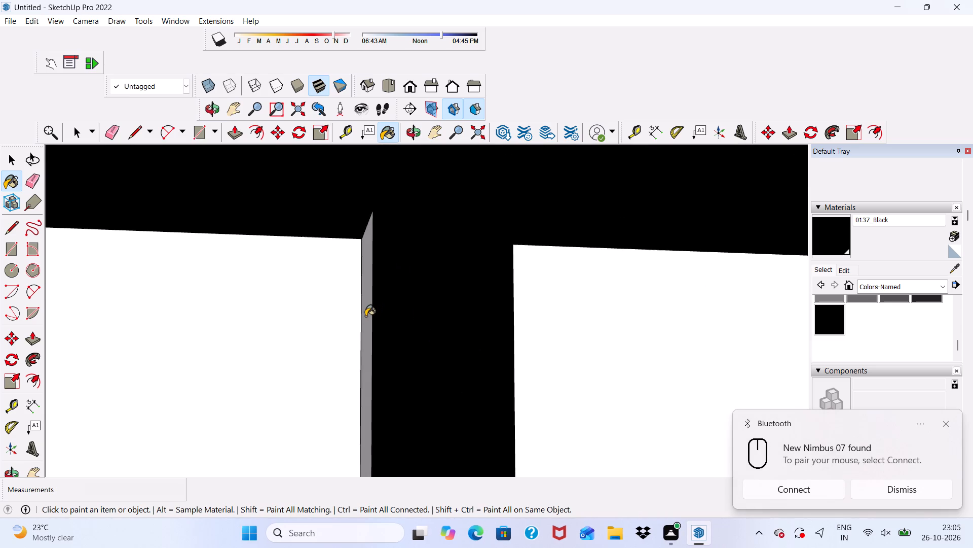
scroll(365, 316, up, 4)
click(365, 314)
scroll(365, 313, down, 9)
middle_drag(512, 323, 648, 338)
click(635, 338)
Paint the third pane's left, top and right reveals 0137_Black on the four-pane window.
scroll(629, 332, down, 2)
middle_drag(629, 332, 580, 333)
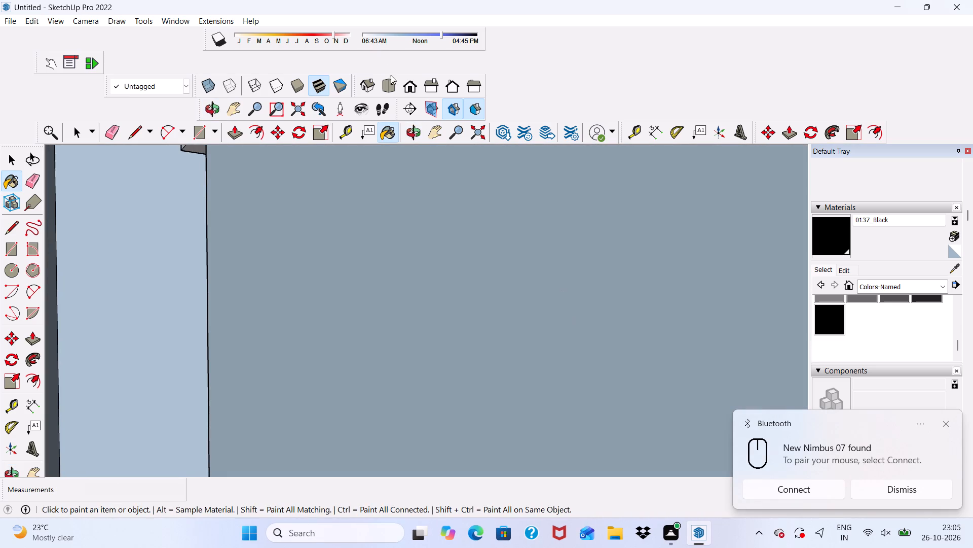
click(402, 84)
scroll(331, 145, down, 5)
scroll(343, 251, down, 11)
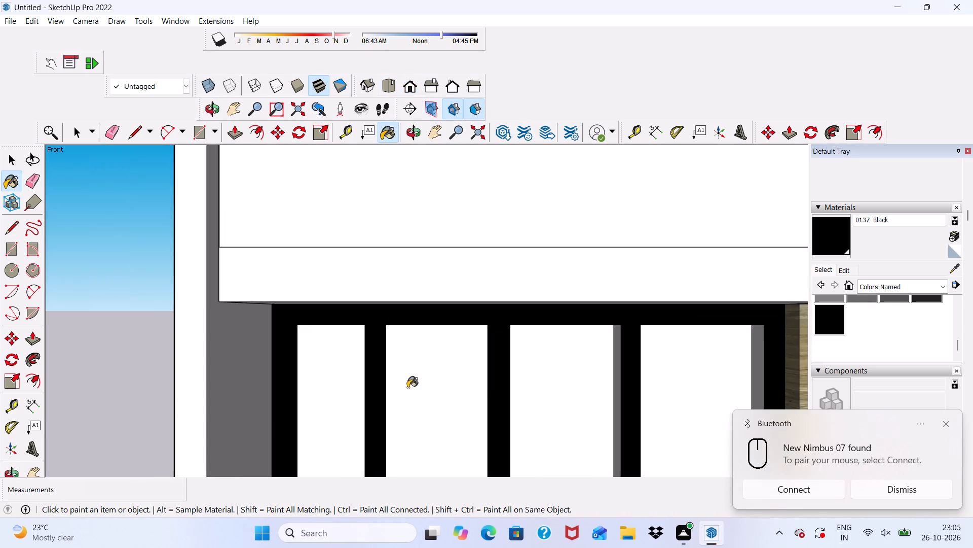
middle_drag(519, 382, 306, 382)
scroll(507, 394, up, 6)
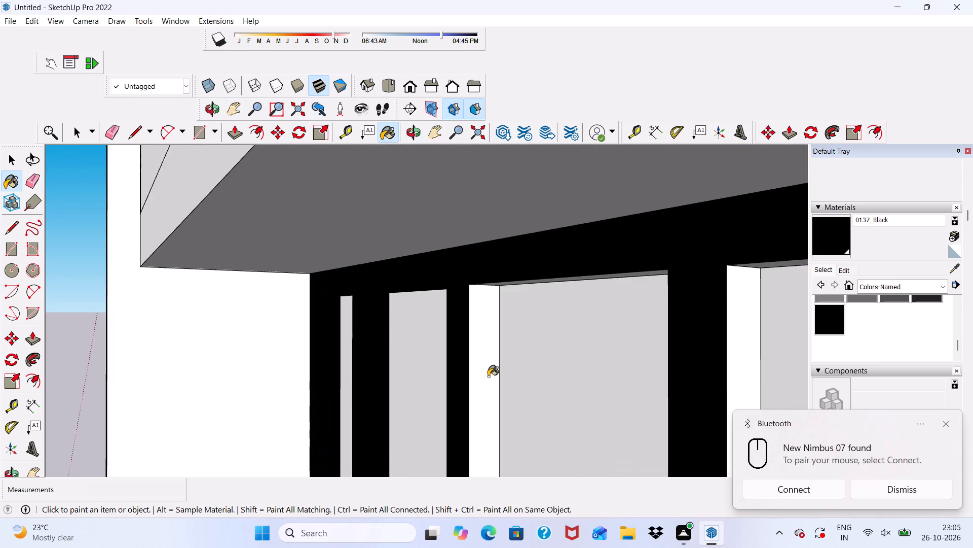
scroll(488, 376, up, 4)
click(485, 353)
scroll(514, 227, up, 3)
click(514, 203)
scroll(458, 229, down, 2)
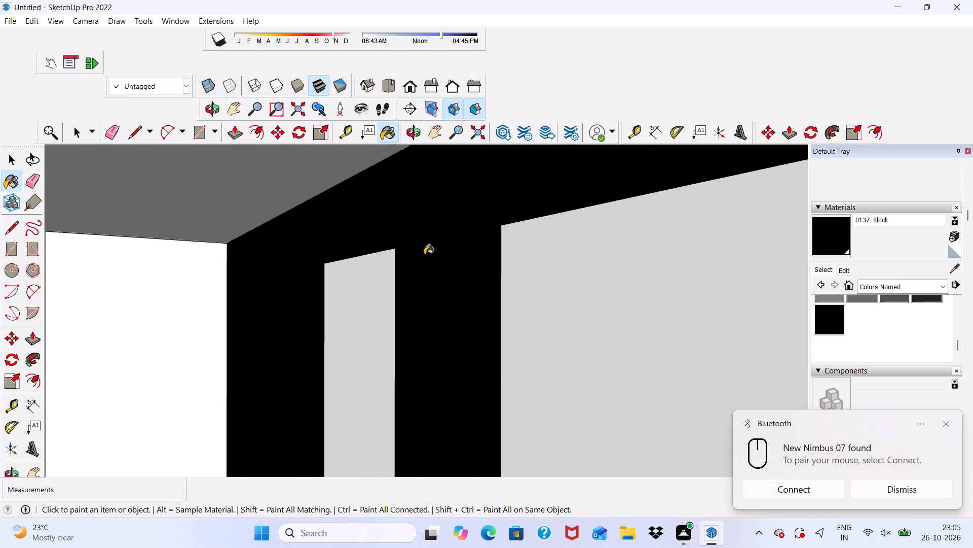
scroll(424, 255, down, 9)
middle_drag(388, 295, 678, 258)
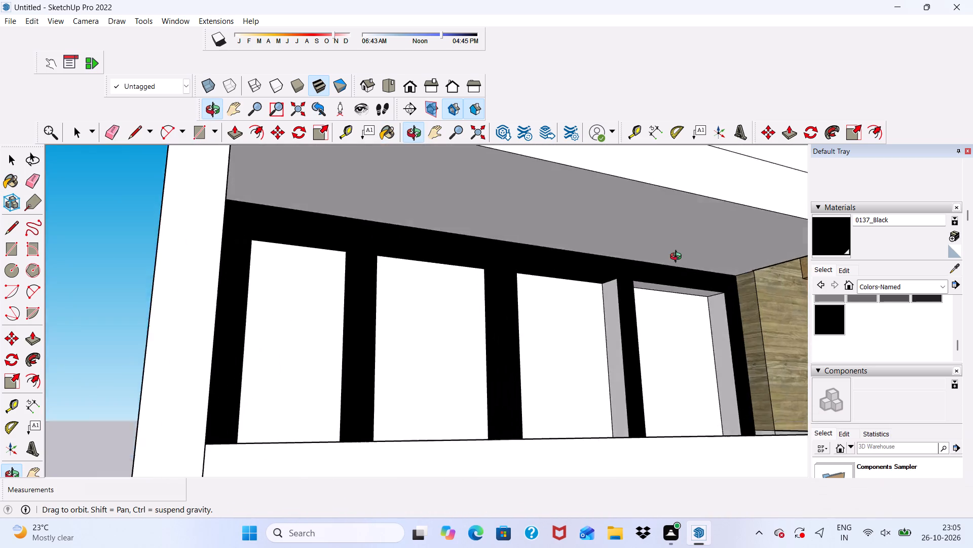
middle_drag(678, 258, 659, 271)
scroll(637, 291, up, 9)
click(611, 316)
Paint the fourth pane's left, top and right reveals 0137_Black on the same window.
scroll(611, 316, down, 2)
middle_drag(611, 317, 316, 393)
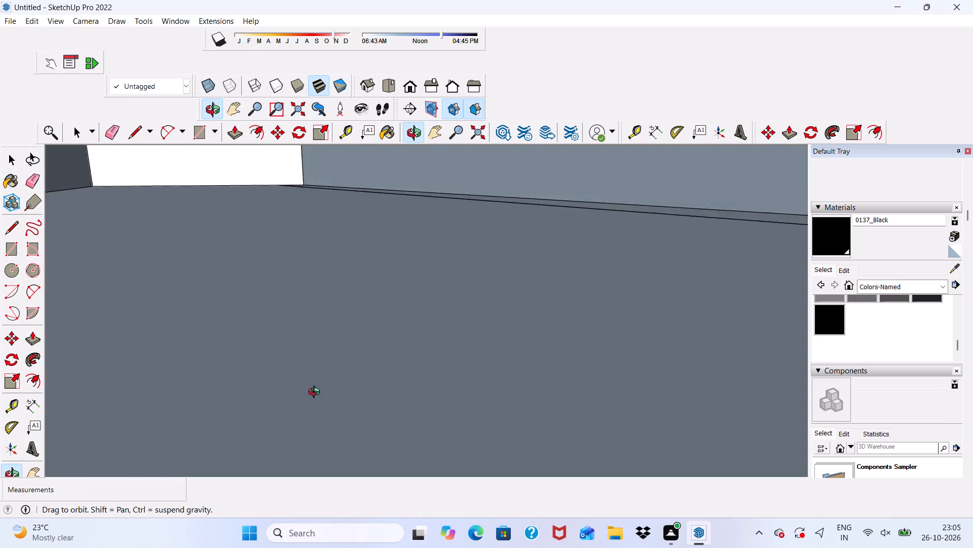
middle_drag(316, 393, 389, 354)
scroll(452, 354, down, 1)
scroll(652, 322, up, 3)
click(651, 321)
scroll(643, 309, down, 1)
middle_drag(642, 309, 668, 223)
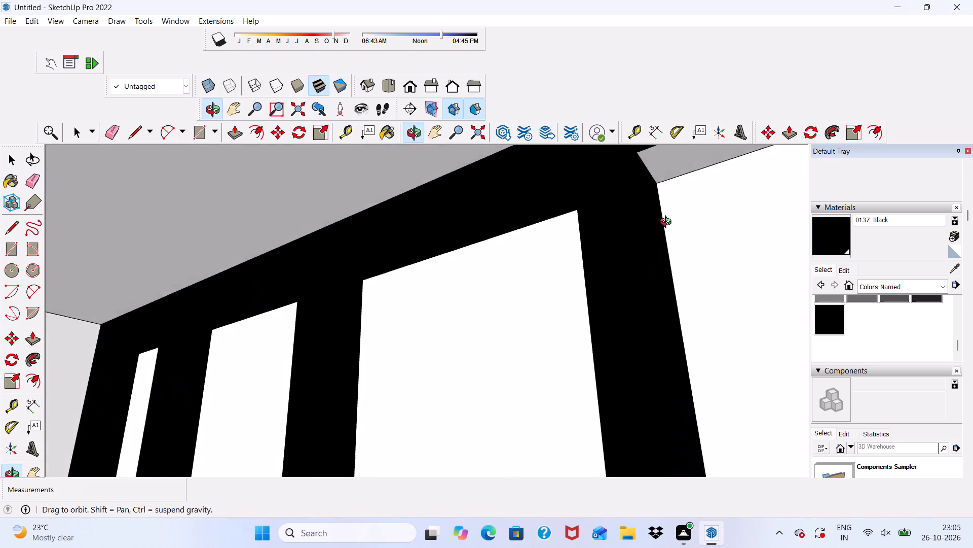
middle_drag(668, 223, 669, 218)
click(659, 169)
scroll(484, 264, down, 3)
middle_drag(457, 285, 640, 327)
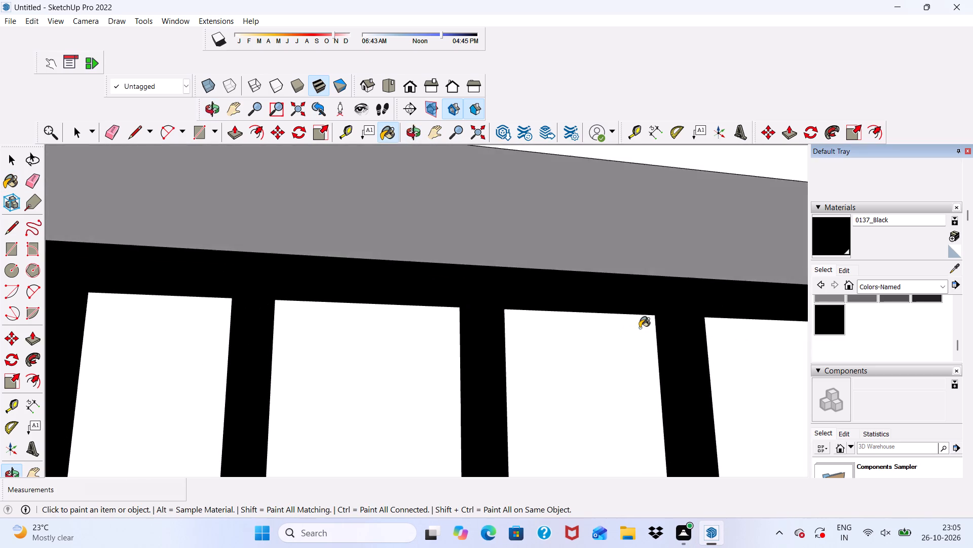
scroll(632, 327, up, 2)
scroll(428, 316, down, 5)
scroll(481, 350, down, 4)
scroll(618, 379, up, 9)
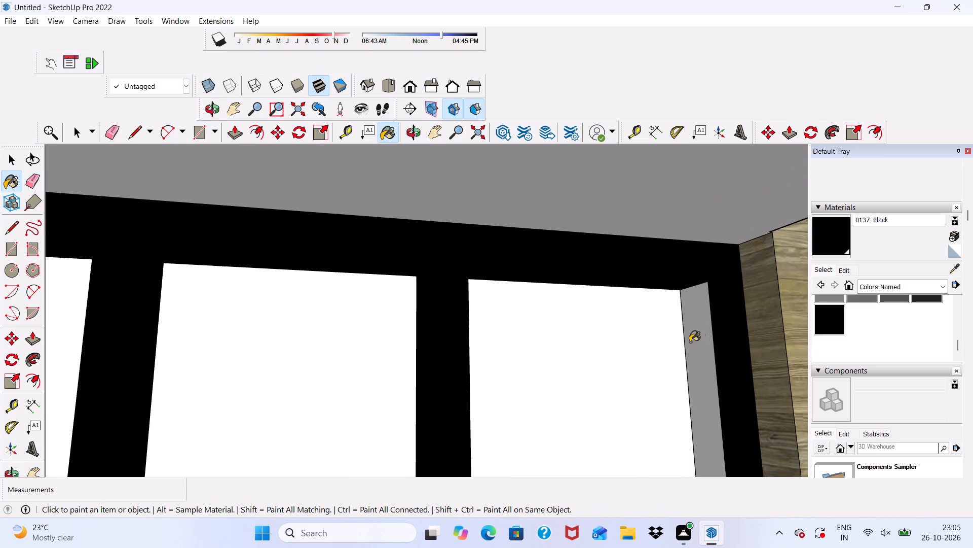
click(701, 334)
Paint the bottom reveals of all four panes 0137_Black on the four-pane window.
scroll(641, 302, down, 3)
middle_drag(615, 302, 578, 438)
scroll(457, 215, down, 6)
scroll(418, 467, up, 5)
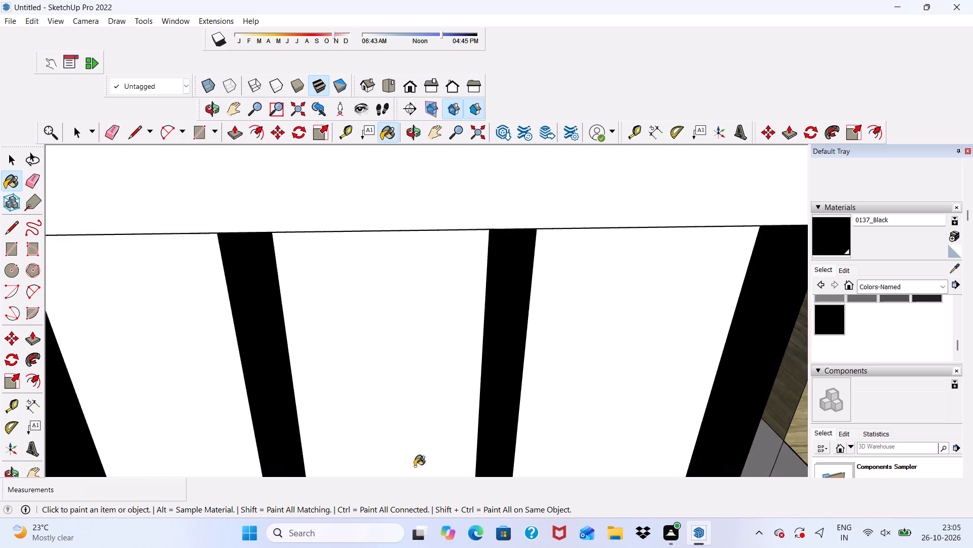
scroll(396, 407, down, 4)
middle_drag(390, 387, 379, 433)
scroll(377, 434, up, 3)
scroll(321, 354, down, 6)
scroll(325, 420, up, 6)
scroll(328, 319, down, 5)
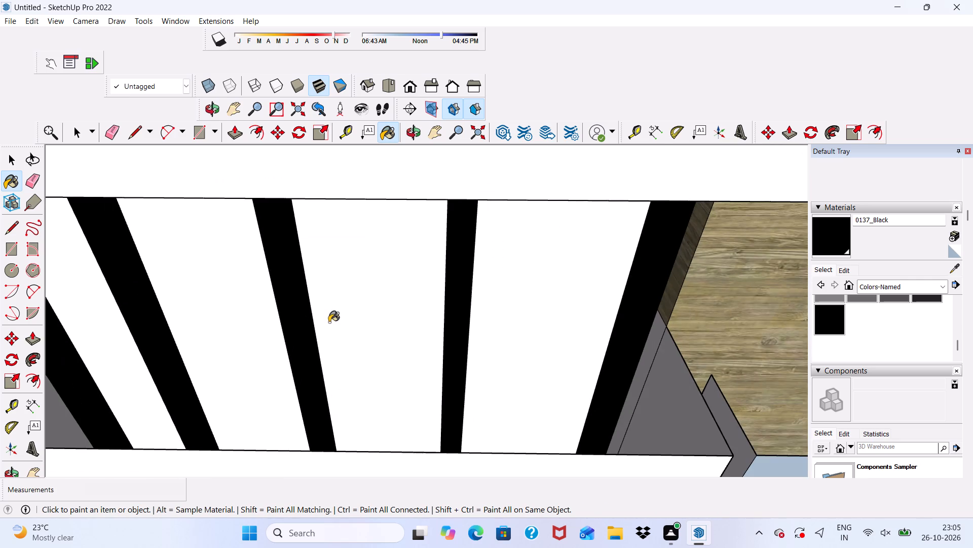
middle_drag(344, 426, 345, 462)
scroll(345, 462, up, 8)
click(361, 445)
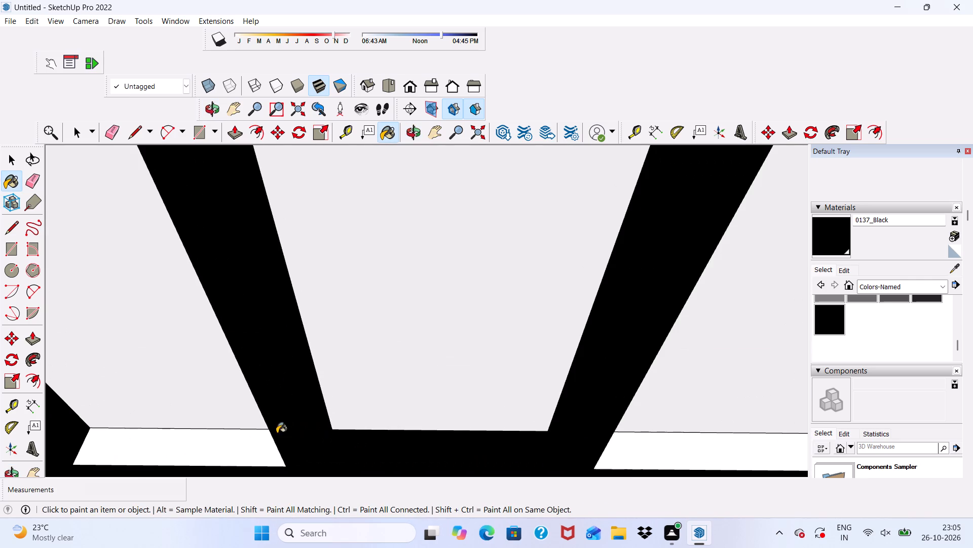
click(257, 444)
click(664, 456)
scroll(647, 416, down, 5)
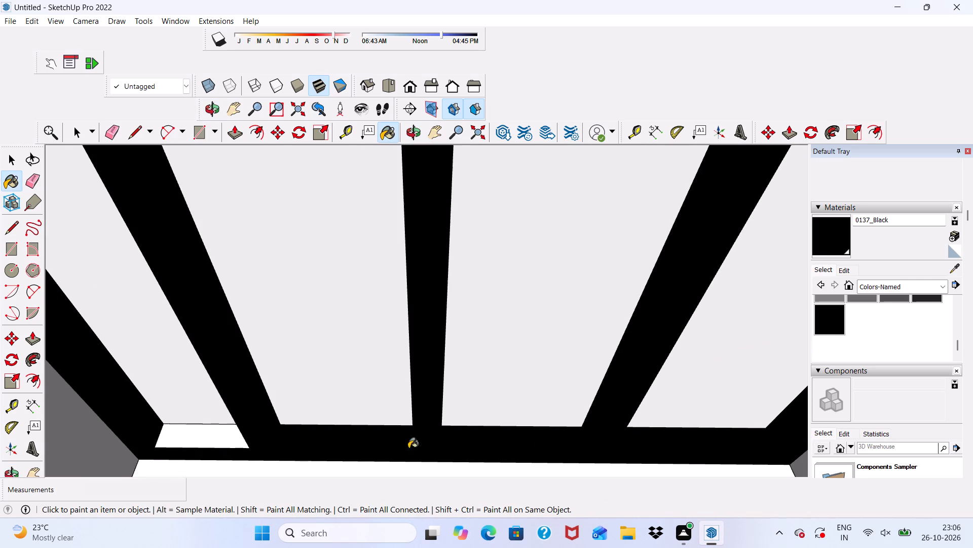
click(177, 437)
Paint the frame of the four-pane window one storey above the finished one in the left balcony column 0137_Black.
scroll(177, 437, down, 10)
middle_drag(193, 421, 228, 289)
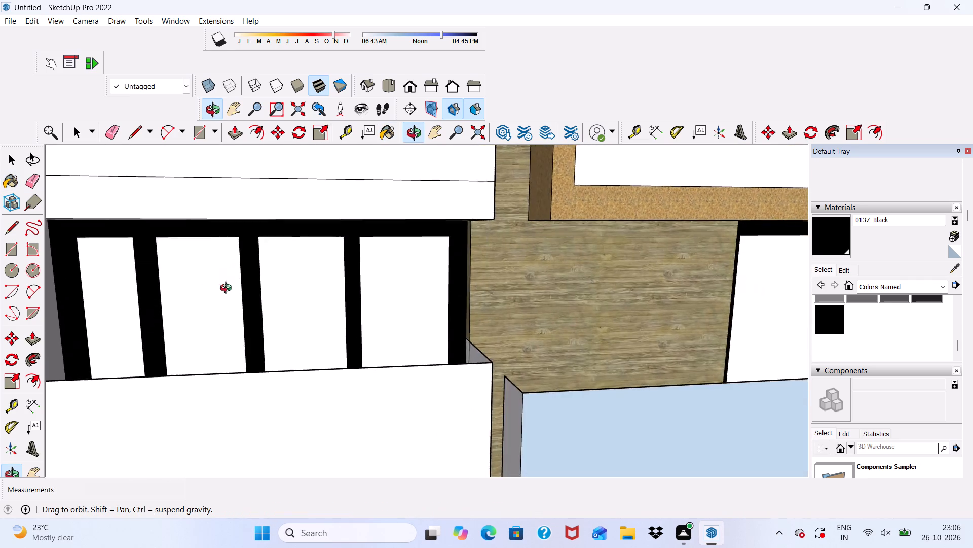
middle_drag(228, 289, 190, 362)
scroll(188, 357, up, 1)
scroll(189, 373, down, 20)
scroll(203, 288, up, 2)
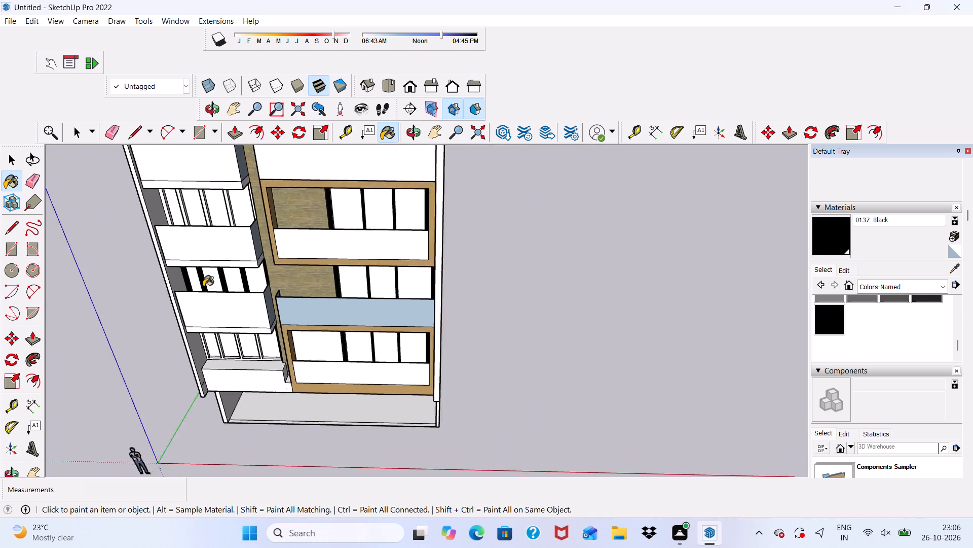
scroll(203, 287, up, 2)
scroll(198, 241, down, 1)
scroll(198, 238, up, 11)
scroll(216, 158, down, 1)
scroll(199, 191, up, 4)
scroll(198, 207, down, 4)
middle_drag(198, 252, 194, 101)
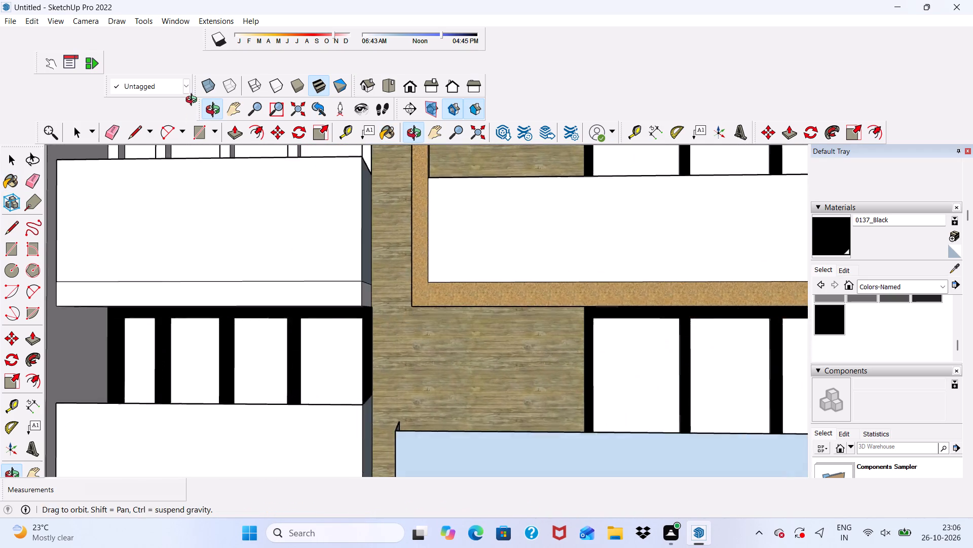
middle_drag(194, 101, 193, 91)
scroll(189, 132, up, 5)
scroll(172, 238, down, 7)
scroll(180, 490, down, 7)
scroll(164, 441, up, 7)
scroll(73, 25, down, 5)
scroll(142, 348, up, 1)
scroll(145, 374, down, 3)
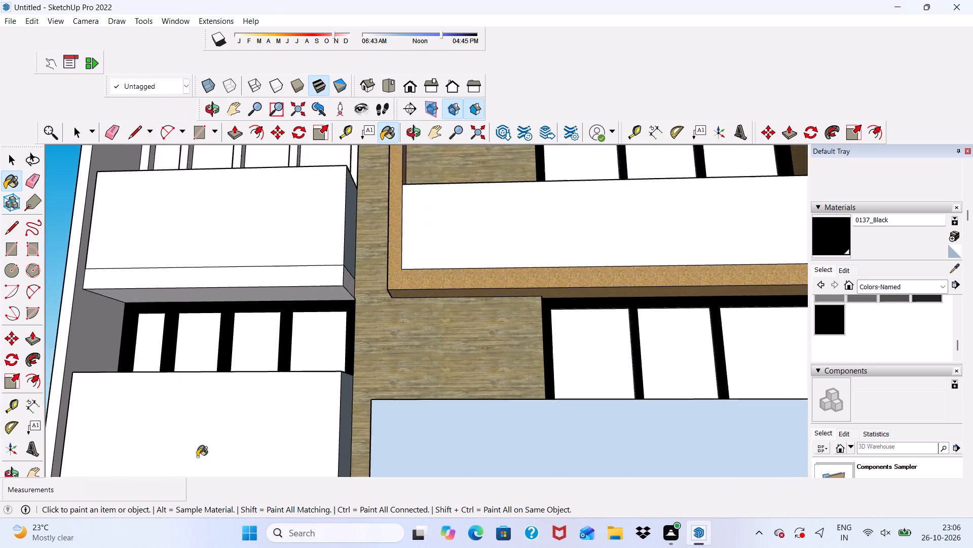
scroll(197, 457, down, 2)
scroll(248, 0, down, 3)
scroll(199, 190, up, 9)
scroll(194, 177, down, 1)
scroll(182, 189, up, 3)
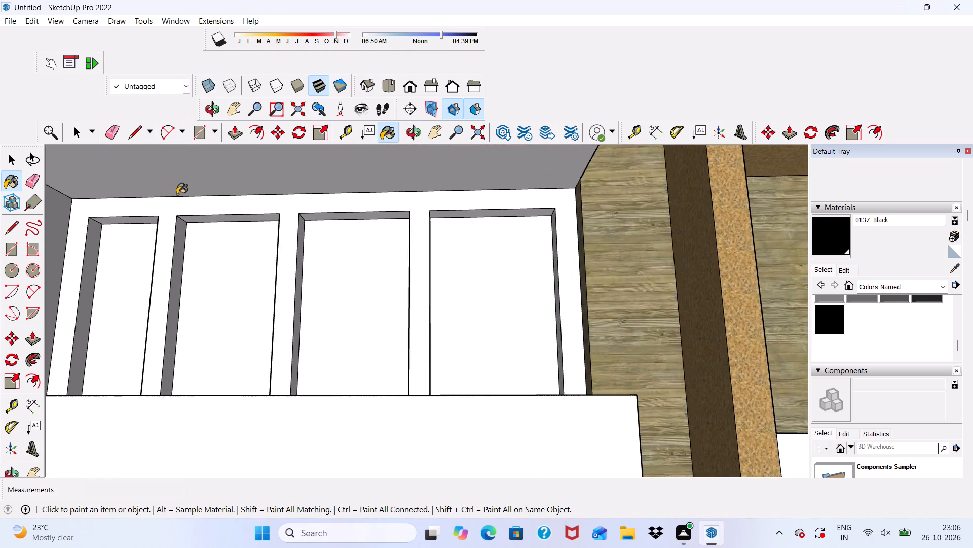
scroll(177, 194, up, 4)
click(172, 213)
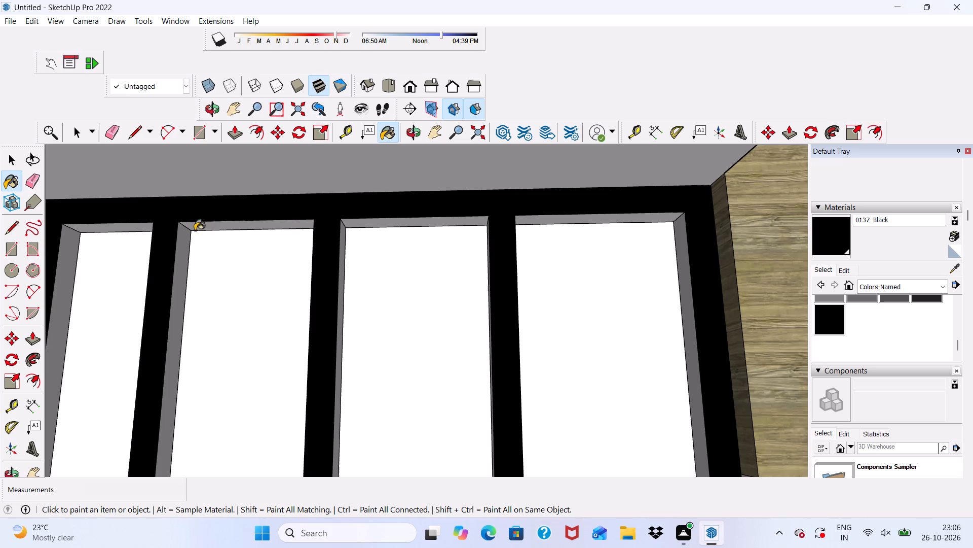
Paint the left and top reveals of the first and second panes 0137_Black on that window.
middle_drag(306, 266, 190, 230)
scroll(201, 302, up, 5)
click(201, 304)
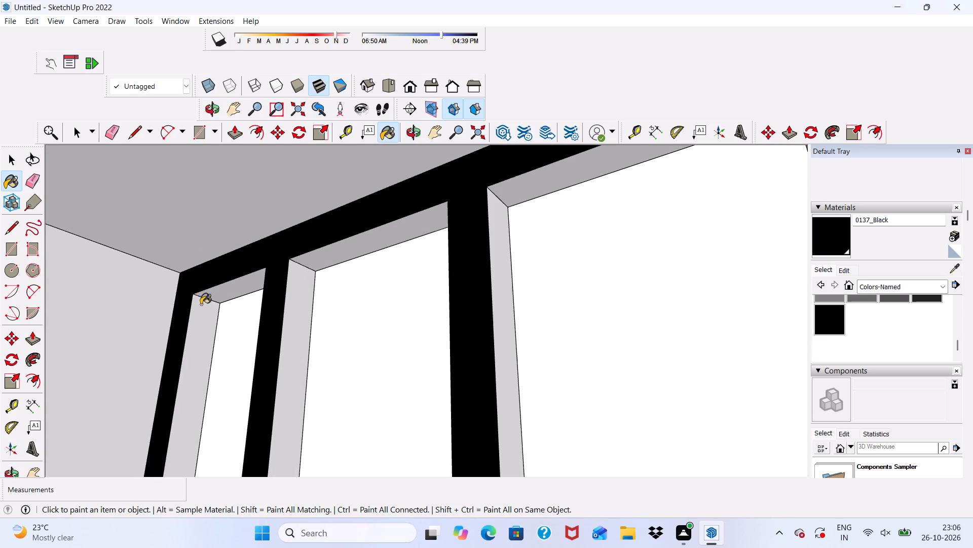
drag(222, 287, 229, 290)
click(305, 302)
click(309, 255)
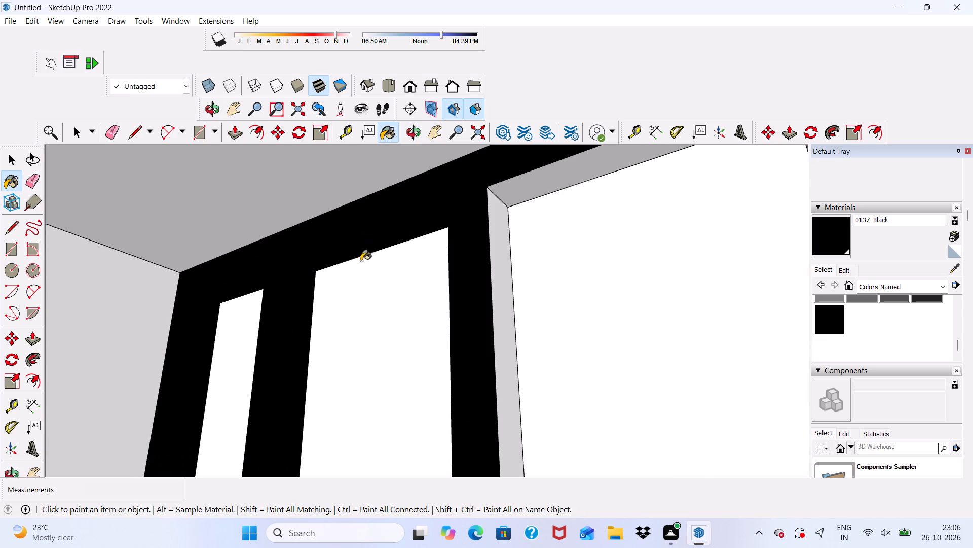
Paint the left and top reveals of the third and fourth panes 0137_Black on the same window.
scroll(440, 268, up, 2)
scroll(516, 306, down, 1)
click(522, 323)
click(533, 170)
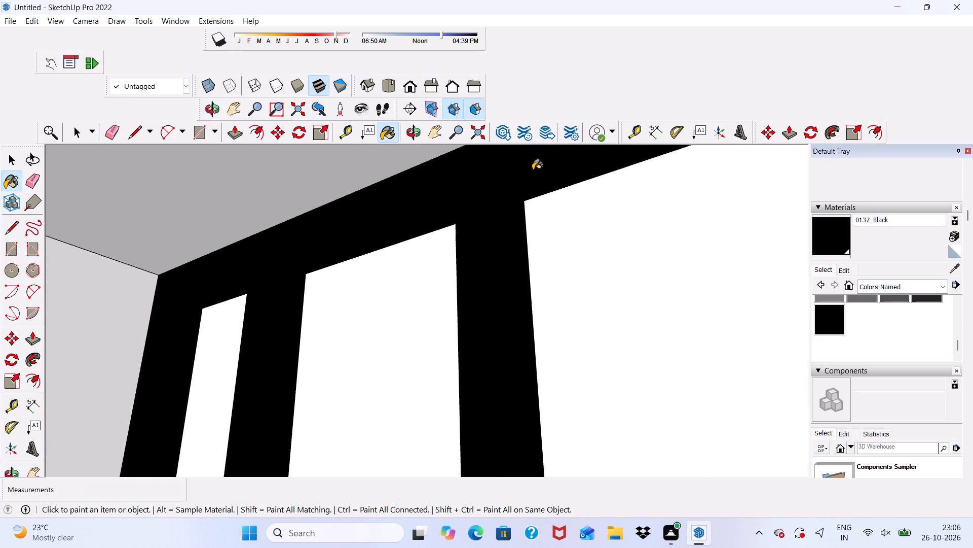
scroll(449, 198, down, 10)
scroll(571, 232, up, 6)
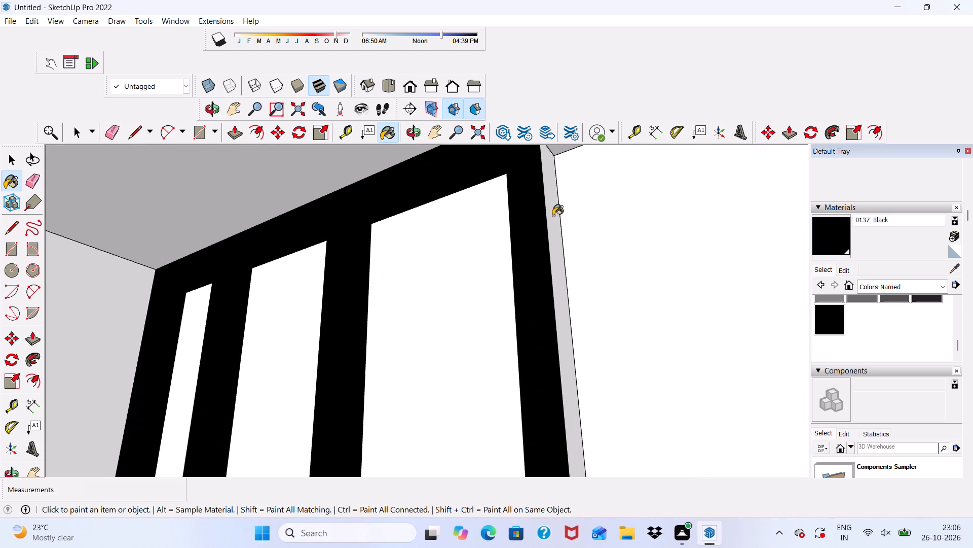
click(553, 216)
scroll(552, 184, down, 5)
scroll(543, 198, up, 1)
scroll(535, 203, down, 4)
click(552, 166)
scroll(545, 171, down, 1)
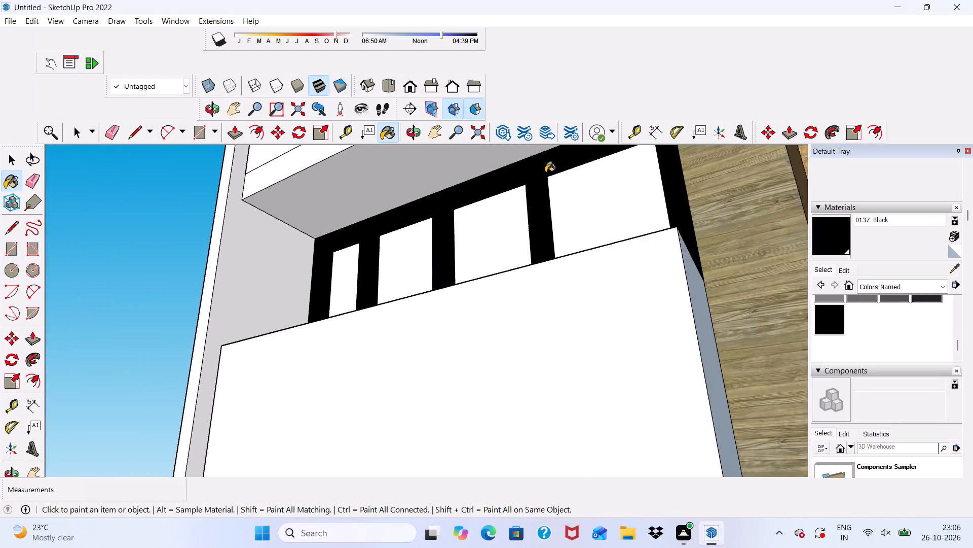
Paint the right reveals of all four panes 0137_Black on the same window, working from the fourth pane to the first.
middle_drag(545, 173, 721, 300)
scroll(672, 293, up, 8)
click(657, 277)
scroll(655, 276, down, 5)
middle_drag(466, 297, 547, 286)
scroll(502, 315, up, 4)
click(503, 313)
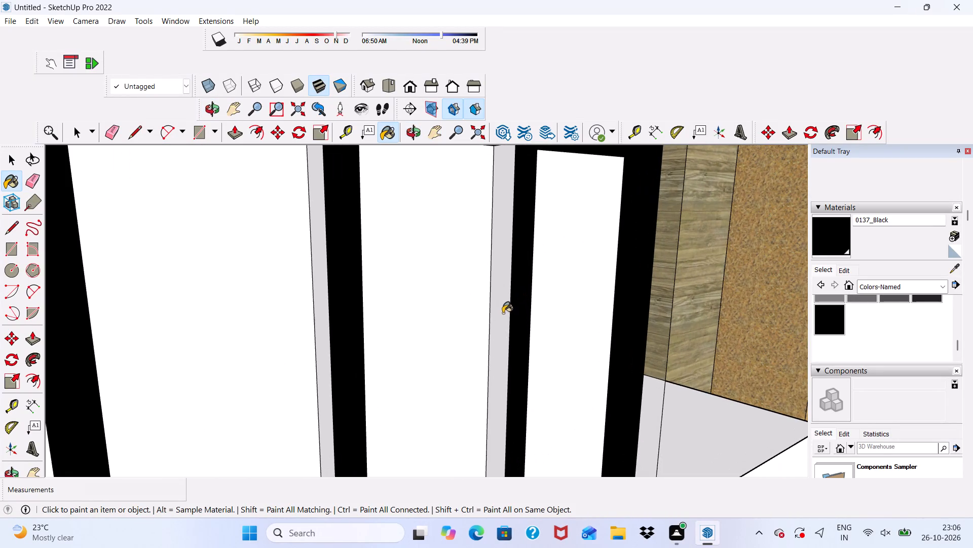
click(323, 369)
scroll(334, 337, down, 5)
middle_drag(514, 342, 572, 322)
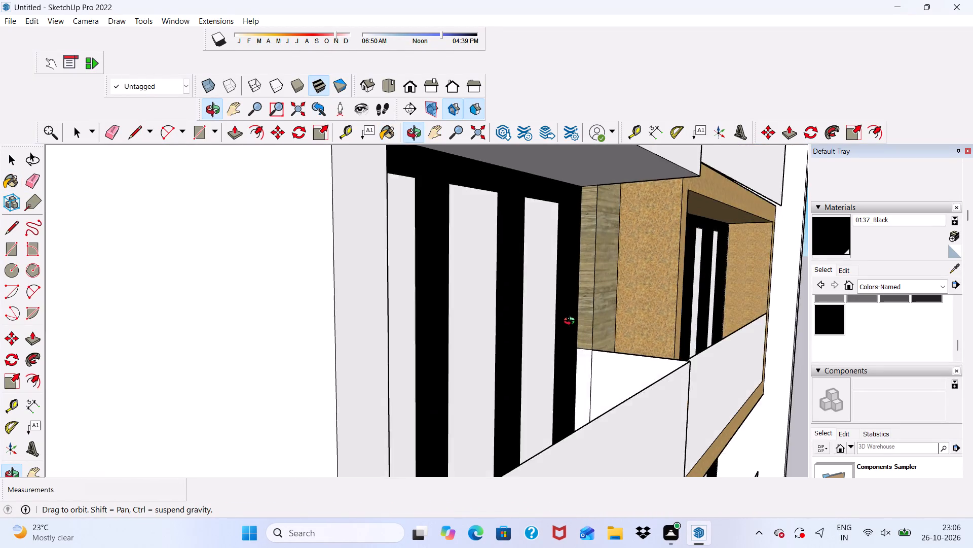
middle_drag(572, 322, 555, 340)
scroll(281, 382, up, 10)
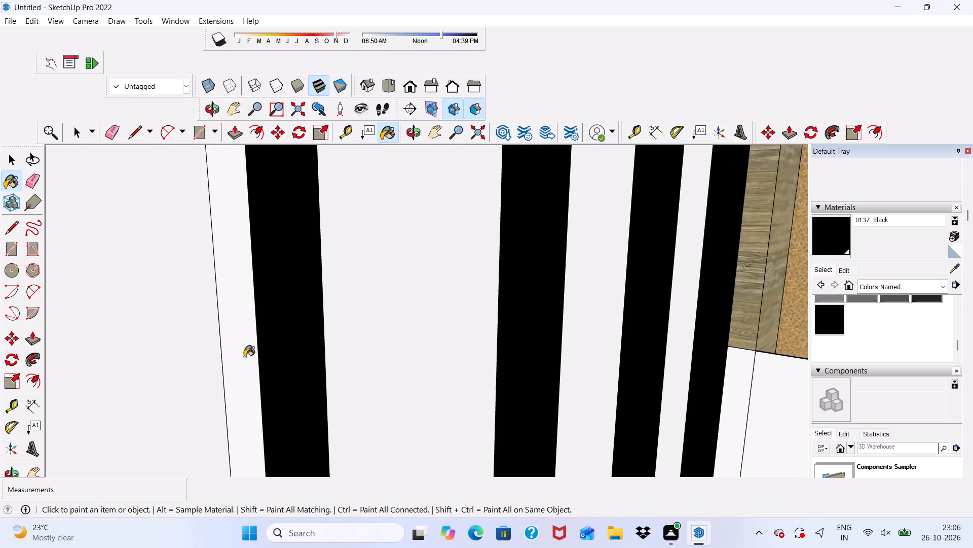
click(244, 355)
Paint the frame of the next four-pane window up in the left balcony column 0137_Black.
scroll(245, 339, down, 5)
middle_drag(269, 364, 58, 399)
scroll(101, 372, down, 7)
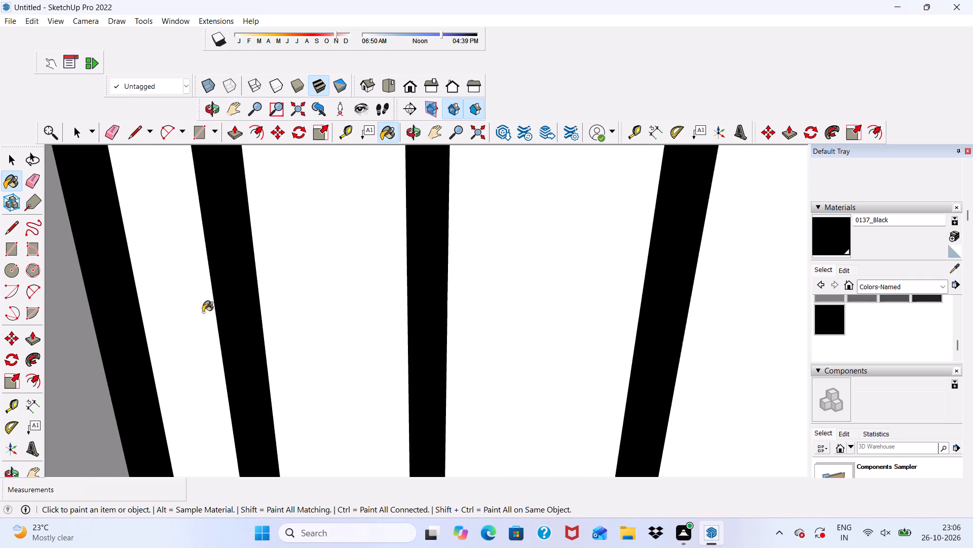
scroll(203, 312, down, 5)
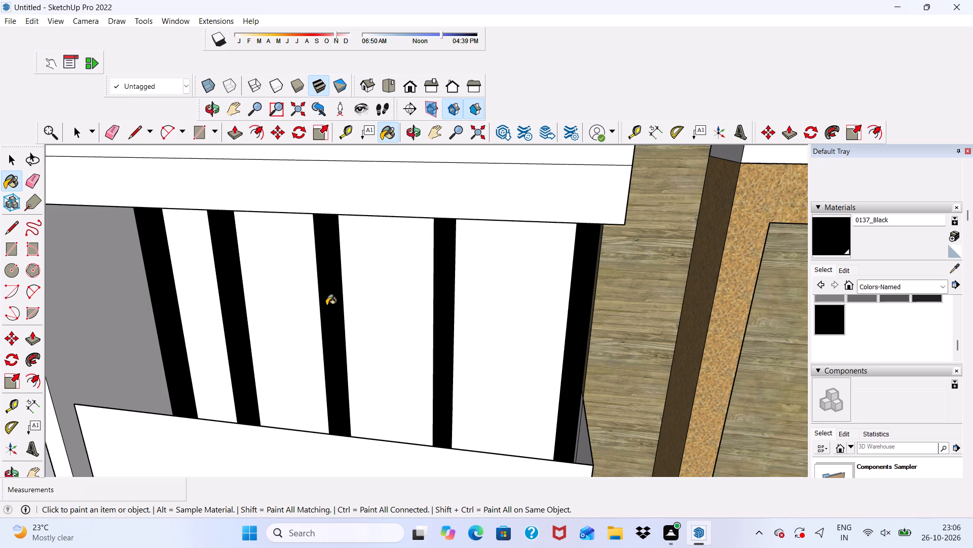
scroll(327, 318, down, 10)
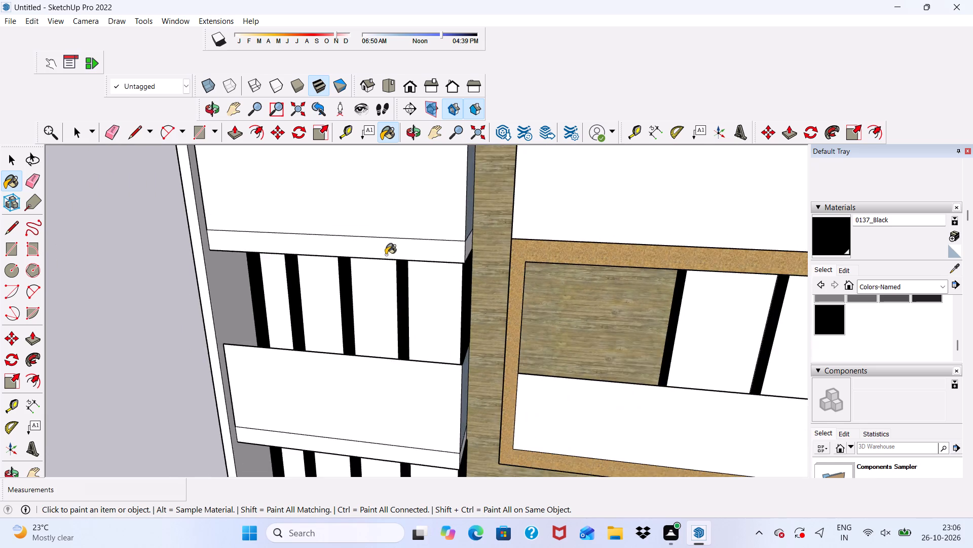
scroll(386, 255, down, 3)
middle_drag(381, 303, 382, 329)
scroll(383, 337, up, 1)
scroll(370, 270, down, 12)
scroll(363, 284, up, 6)
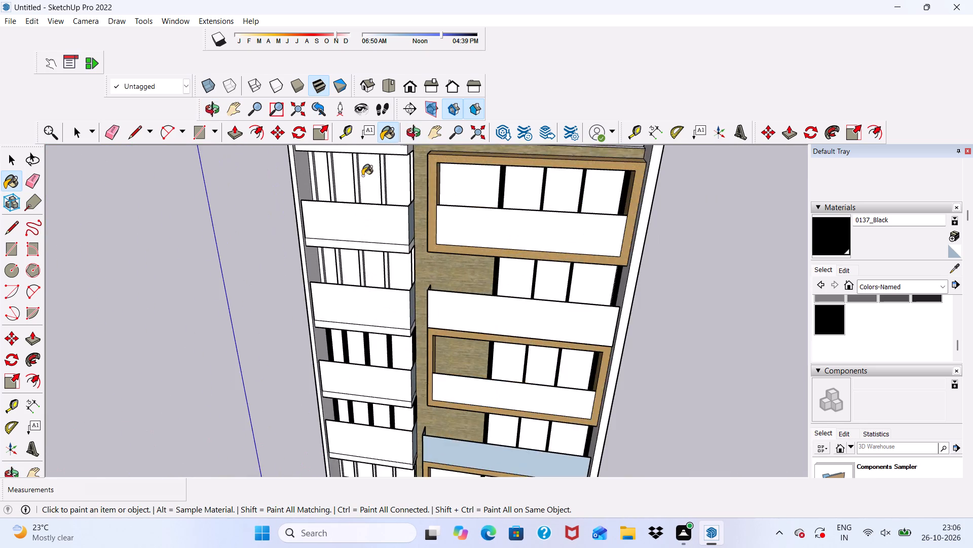
scroll(368, 253, up, 3)
middle_drag(368, 253, 378, 176)
scroll(380, 165, up, 1)
scroll(380, 165, down, 1)
scroll(349, 261, up, 10)
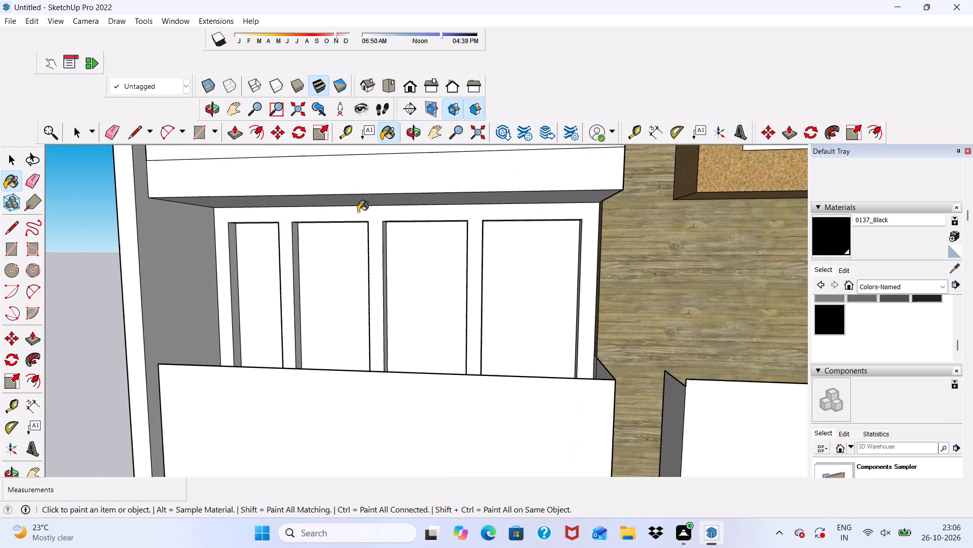
click(358, 212)
Paint the left reveals of all four panes 0137_Black on this window, working from the fourth pane to the first.
scroll(370, 268, up, 1)
middle_drag(370, 268, 210, 285)
scroll(478, 330, up, 3)
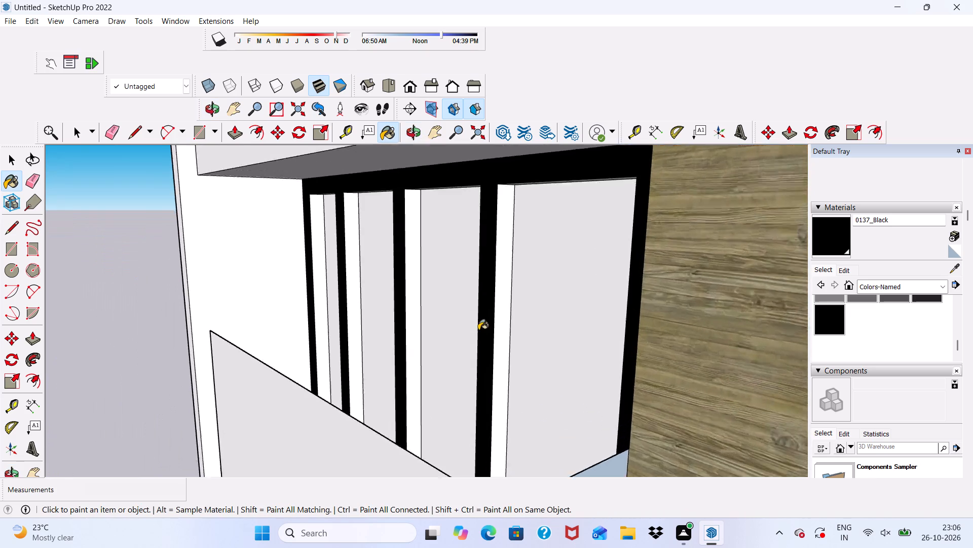
scroll(478, 330, up, 5)
click(510, 299)
scroll(406, 298, up, 4)
click(368, 301)
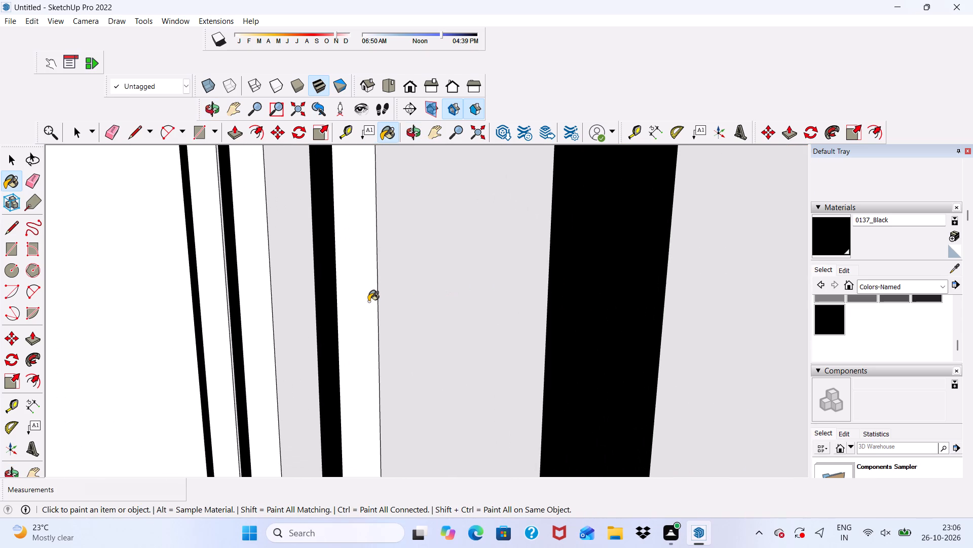
scroll(302, 297, down, 6)
scroll(285, 286, up, 5)
click(260, 258)
scroll(211, 283, up, 2)
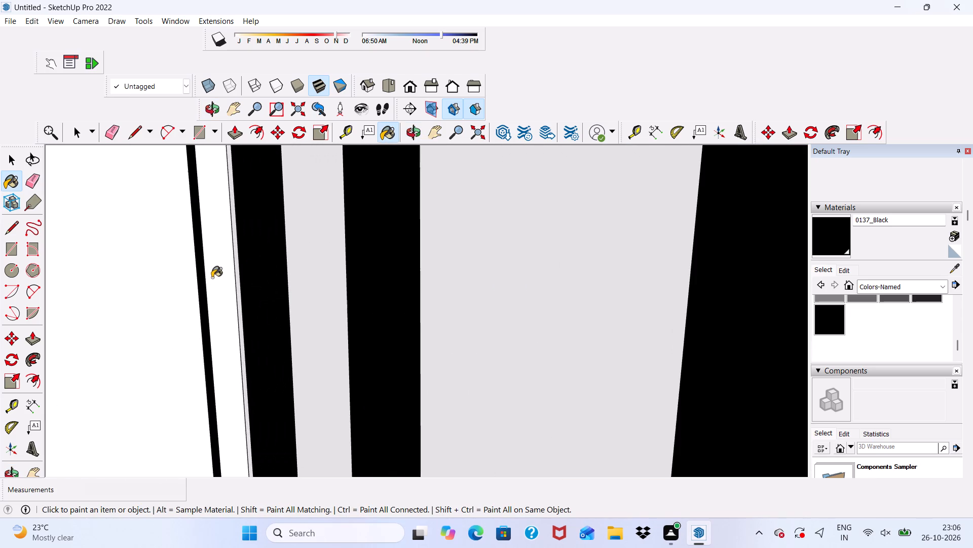
click(214, 275)
scroll(214, 274, down, 1)
Paint the right reveals of all four panes 0137_Black on the same window, working from the first pane to the fourth.
middle_drag(214, 274, 547, 272)
scroll(289, 306, up, 3)
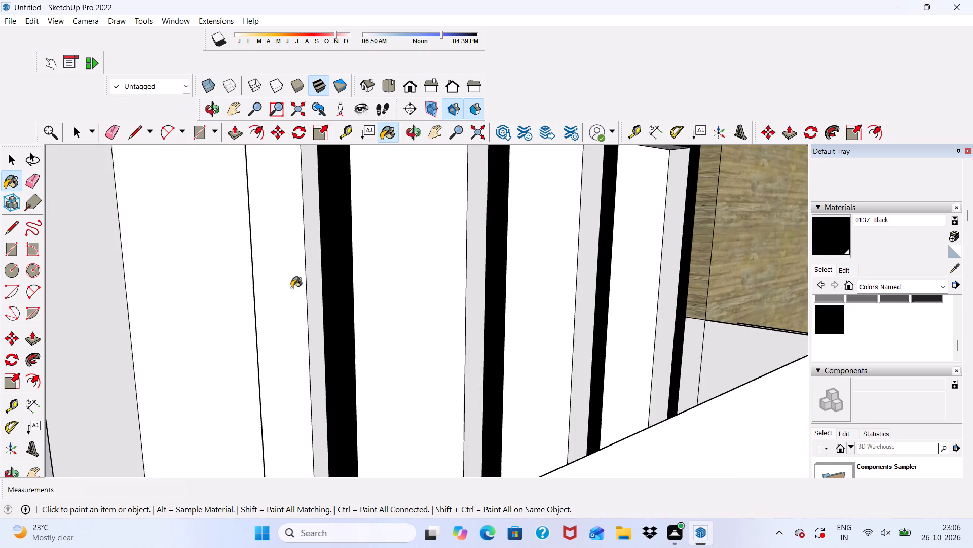
scroll(301, 283, up, 8)
click(315, 264)
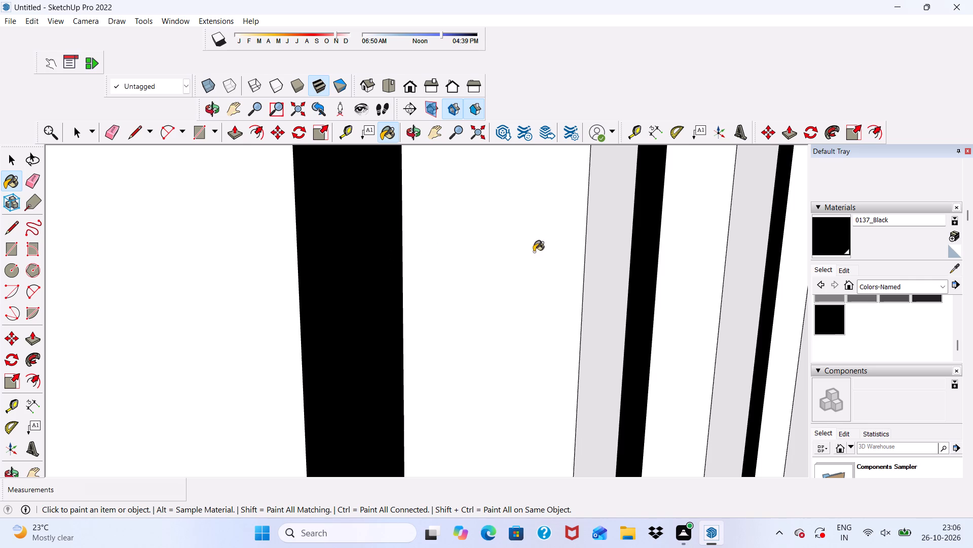
click(616, 251)
scroll(482, 248, down, 6)
scroll(421, 210, down, 4)
scroll(416, 260, up, 4)
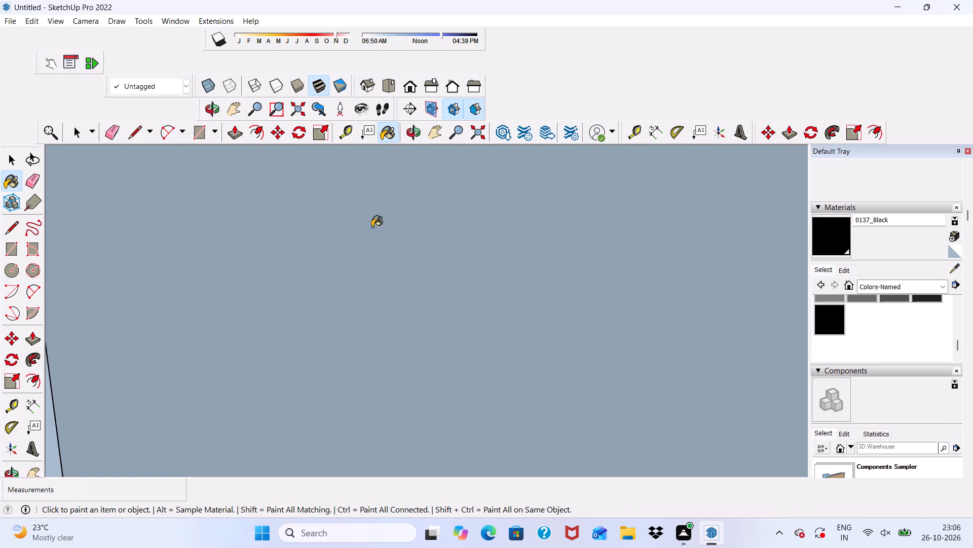
scroll(373, 246, down, 13)
scroll(382, 285, down, 20)
scroll(382, 285, down, 3)
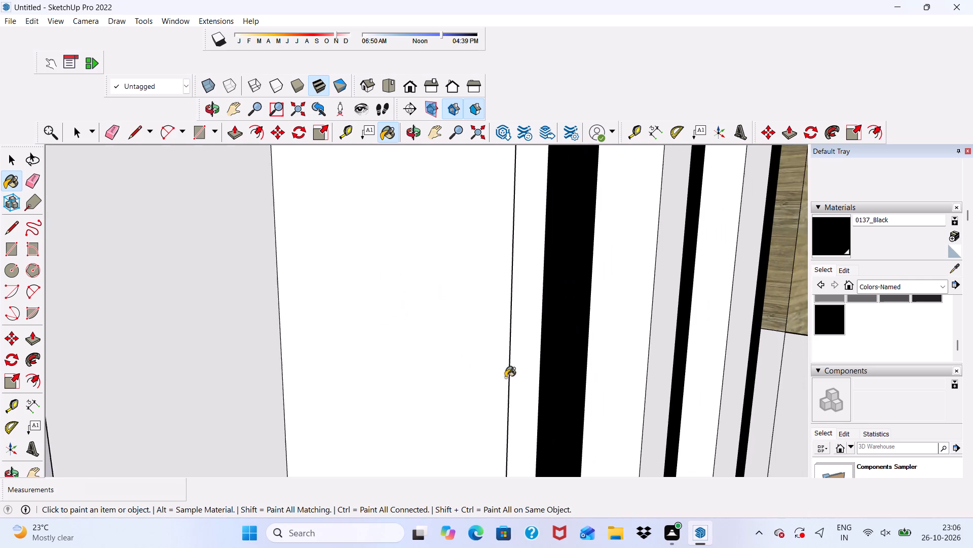
scroll(505, 378, down, 20)
scroll(505, 378, down, 13)
scroll(553, 302, up, 1)
middle_drag(553, 302, 536, 326)
scroll(537, 326, up, 18)
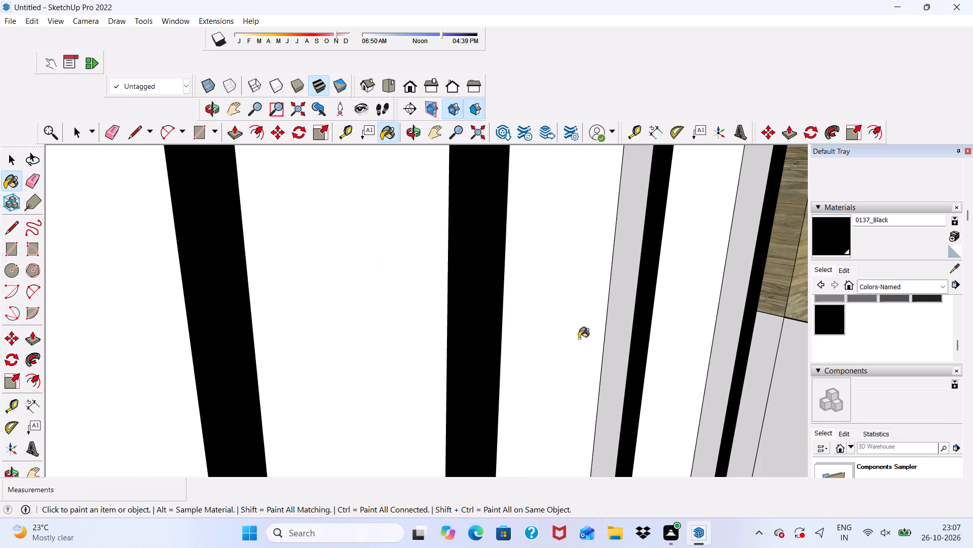
click(616, 337)
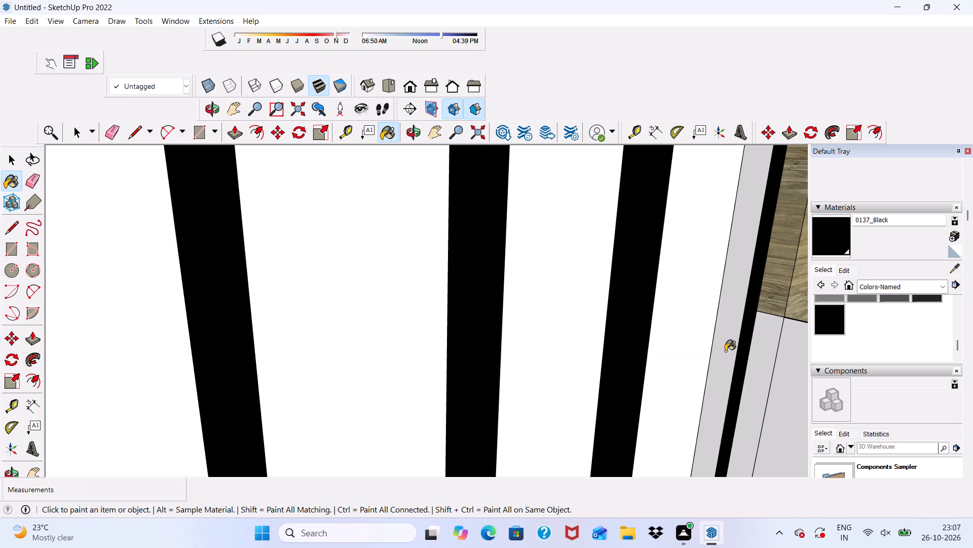
click(725, 351)
scroll(650, 338, down, 7)
Paint the bottom reveals of all four panes 0137_Black on the same window.
scroll(508, 286, down, 5)
middle_drag(511, 345, 502, 416)
scroll(510, 444, up, 3)
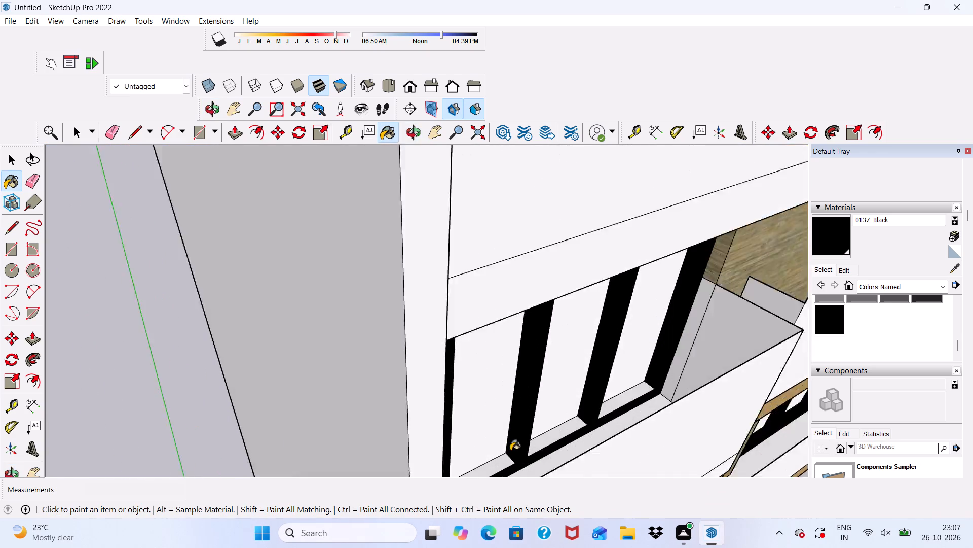
scroll(510, 451, up, 8)
click(494, 464)
click(580, 437)
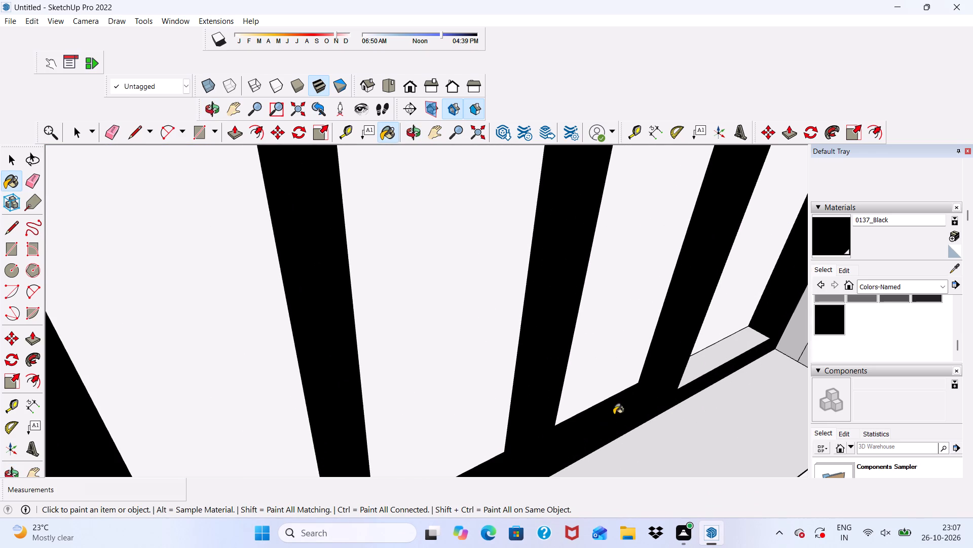
click(701, 366)
scroll(644, 378, down, 4)
middle_drag(605, 386, 534, 421)
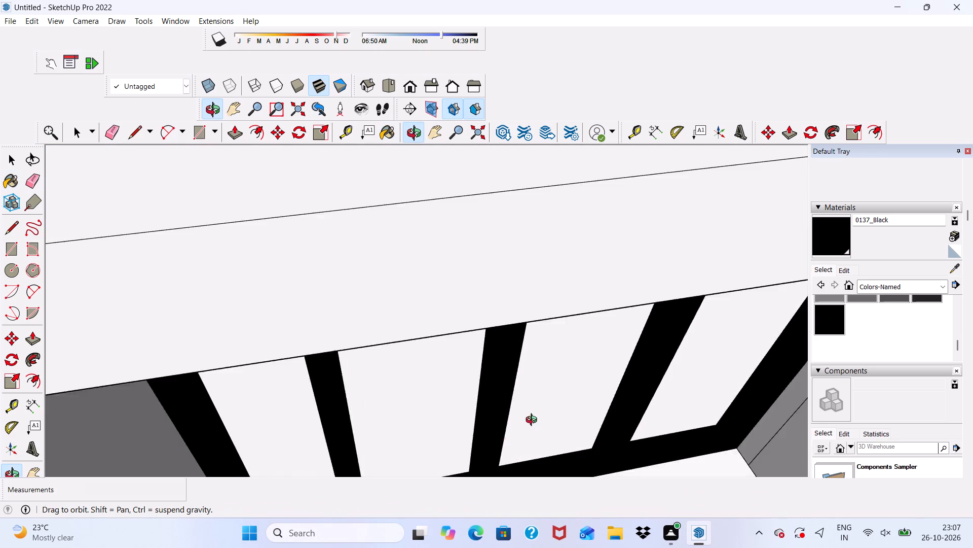
middle_drag(534, 421, 450, 392)
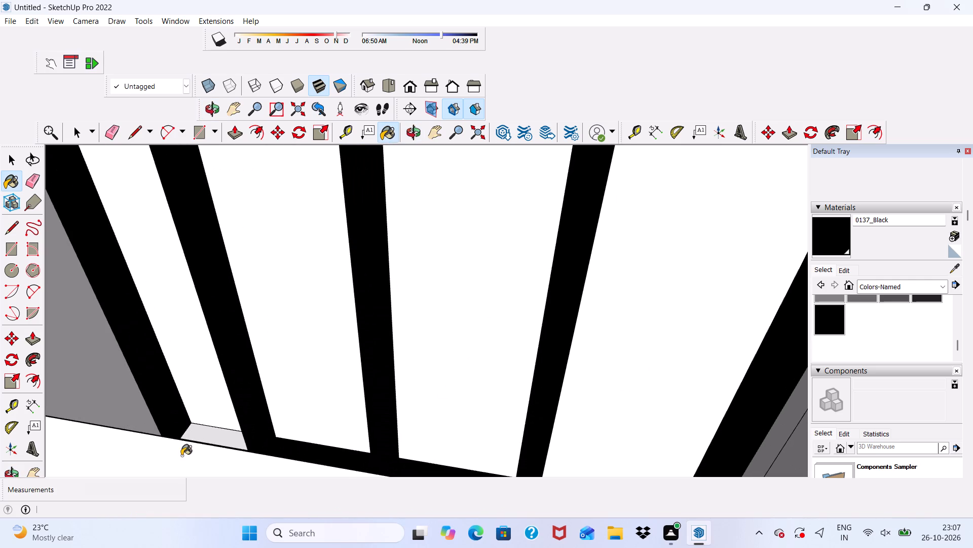
scroll(174, 461, up, 6)
scroll(195, 415, down, 1)
scroll(205, 401, up, 3)
click(207, 421)
scroll(207, 421, down, 13)
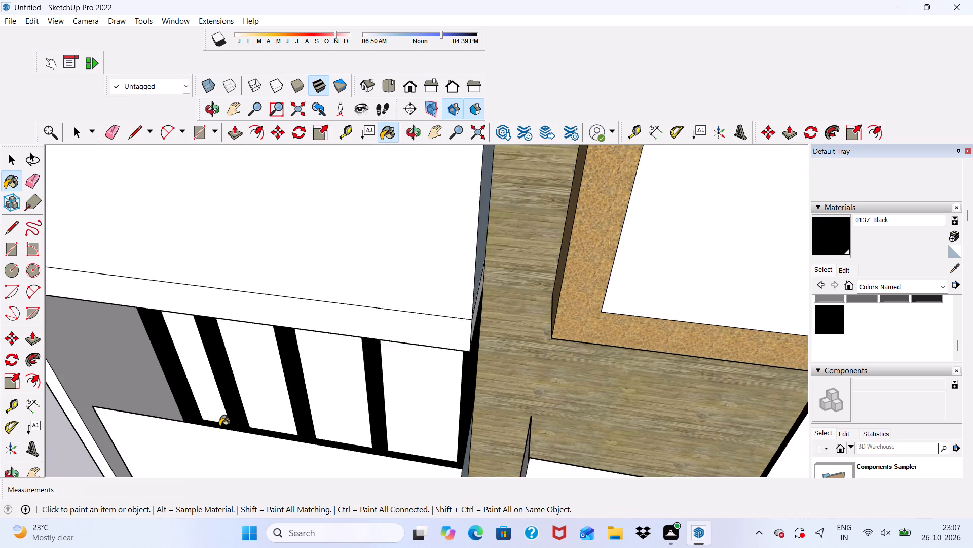
Paint the frame of the unpainted four-pane window one storey further up in the left balcony column 0137_Black.
scroll(220, 426, down, 5)
middle_drag(220, 426, 212, 276)
scroll(213, 266, up, 1)
scroll(214, 308, down, 6)
scroll(249, 204, up, 5)
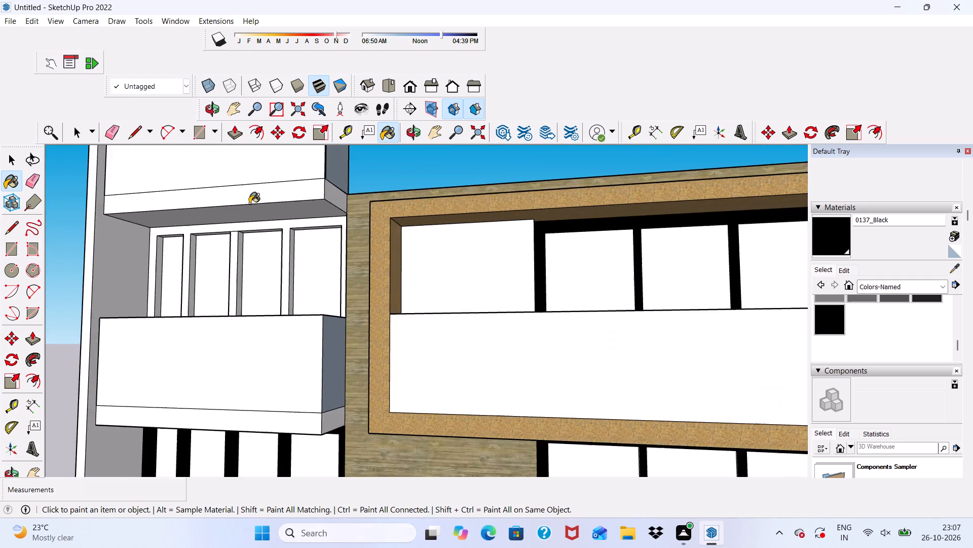
scroll(249, 203, up, 6)
scroll(240, 227, down, 1)
scroll(240, 232, up, 4)
click(239, 235)
middle_drag(291, 302, 227, 308)
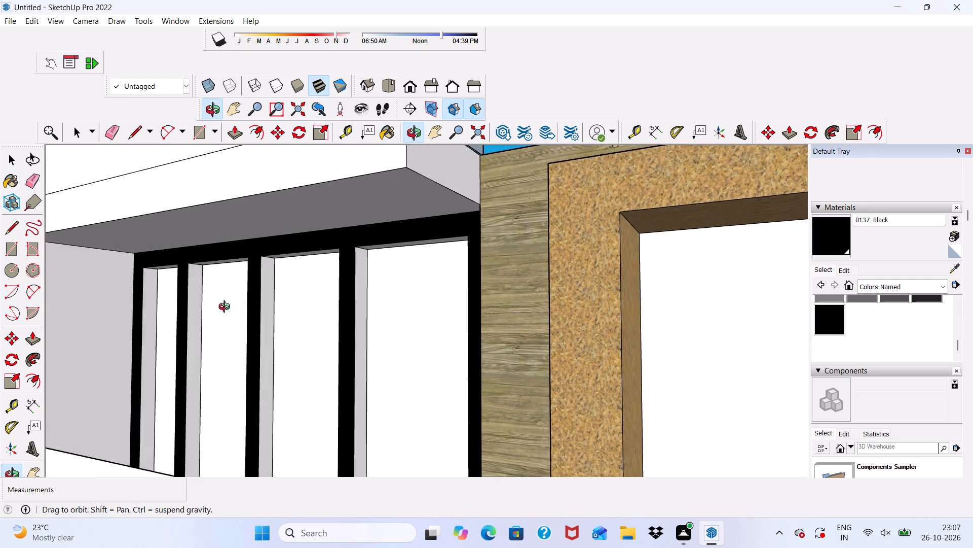
Paint the left reveals of all four panes 0137_Black on this window, starting with the fourth and third panes.
middle_drag(227, 308, 217, 312)
scroll(387, 301, up, 9)
click(349, 298)
scroll(260, 286, up, 4)
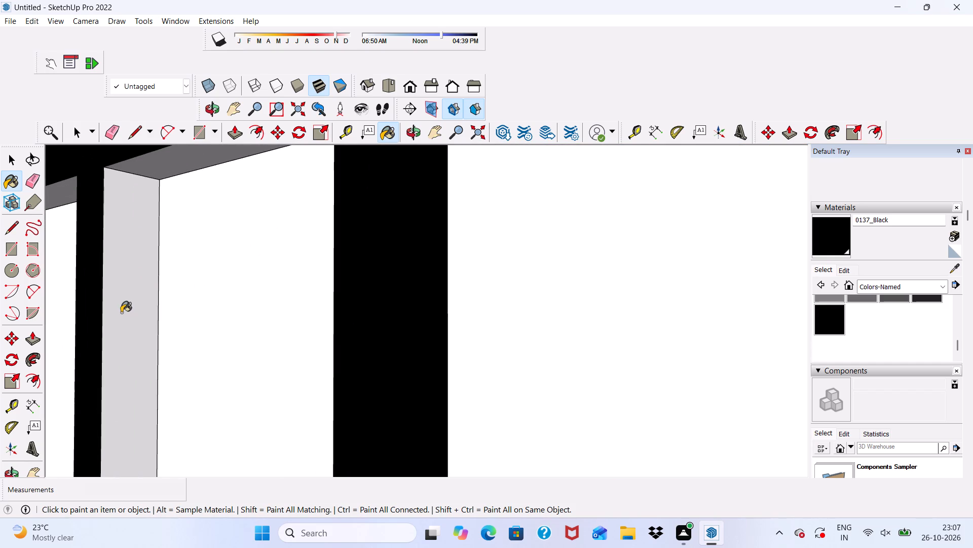
click(121, 312)
scroll(146, 291, down, 12)
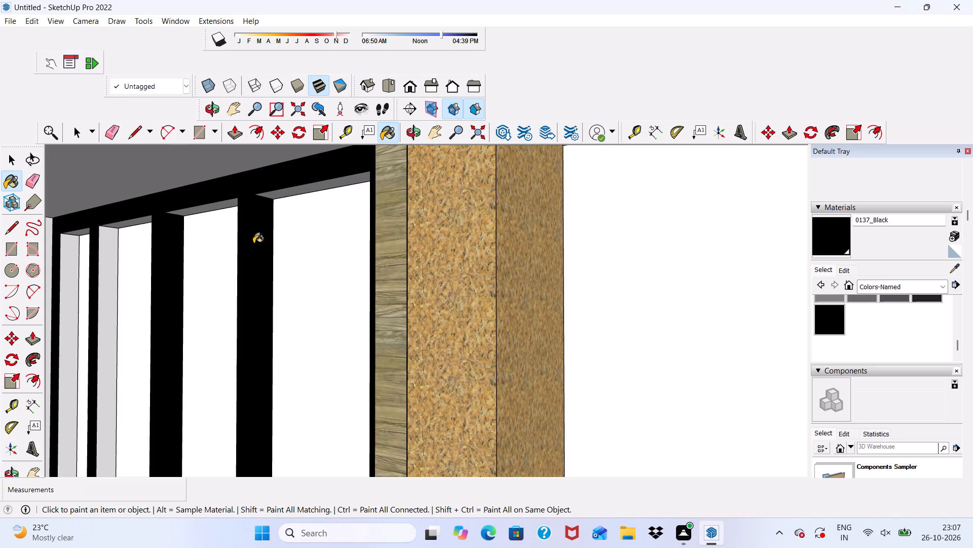
scroll(251, 239, down, 6)
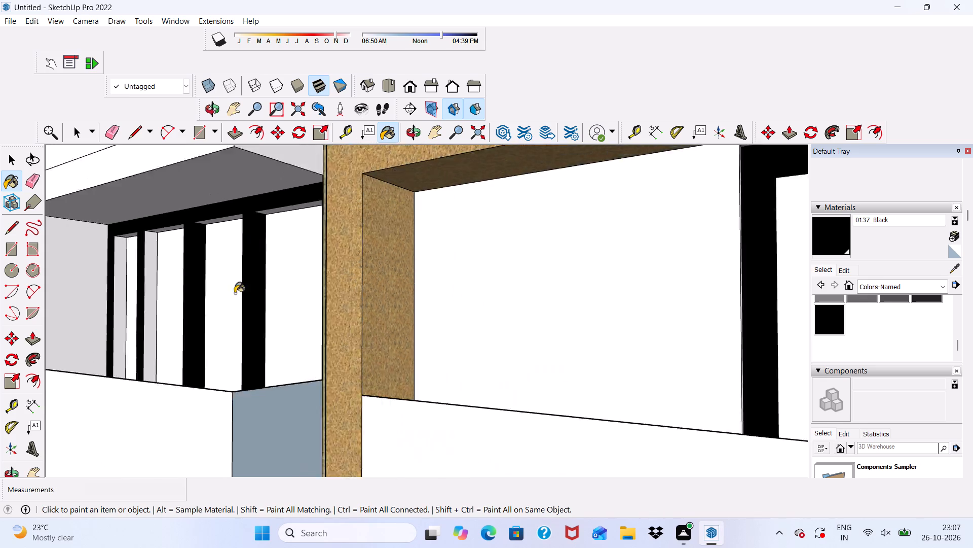
scroll(235, 293, down, 1)
scroll(143, 297, up, 12)
click(112, 227)
click(205, 260)
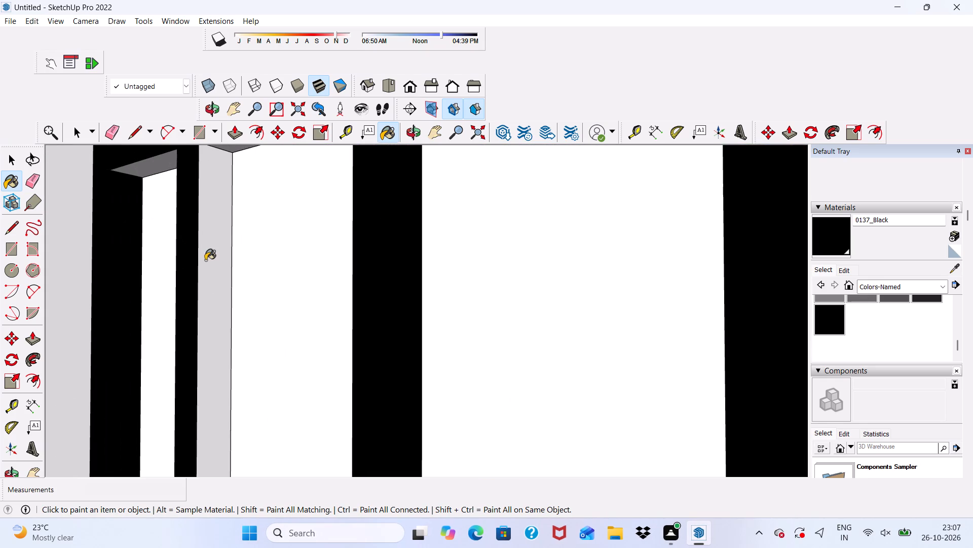
Paint the top reveals of all four panes 0137_Black on the same window, working from the first pane to the fourth.
scroll(217, 263, down, 2)
middle_drag(218, 264, 304, 242)
scroll(245, 246, down, 6)
scroll(231, 211, up, 6)
scroll(195, 183, down, 1)
scroll(192, 184, up, 5)
click(179, 191)
click(317, 181)
scroll(300, 196, down, 10)
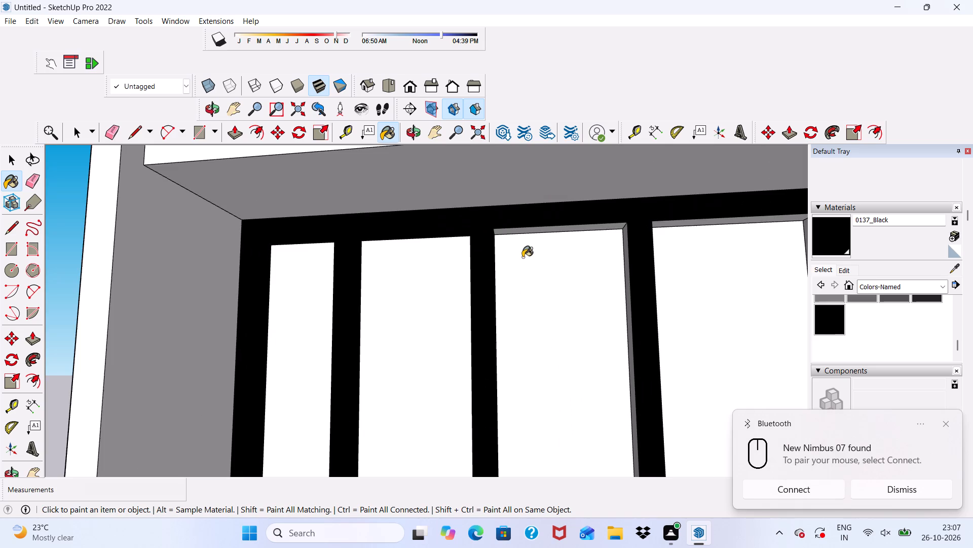
scroll(536, 235, up, 3)
scroll(536, 235, down, 2)
middle_drag(536, 235, 518, 147)
scroll(531, 213, up, 4)
click(519, 228)
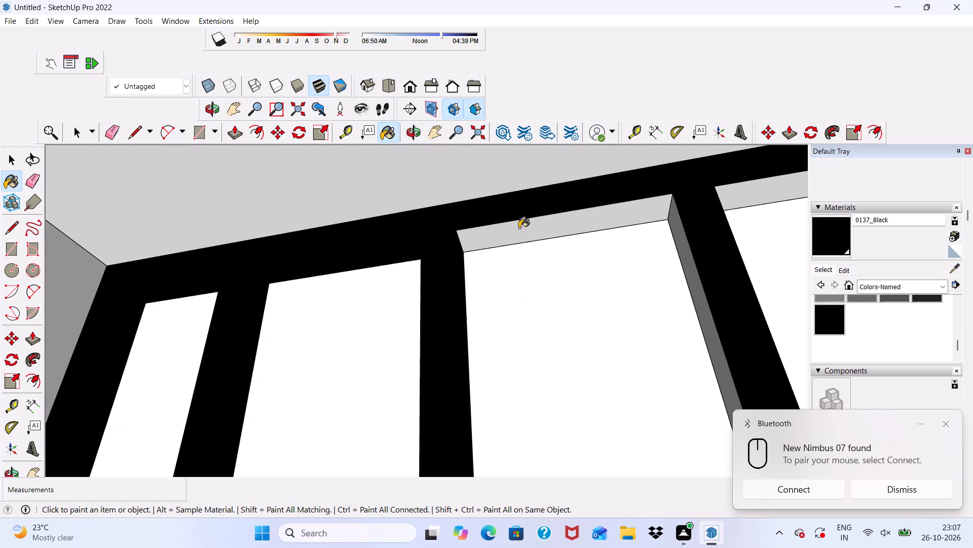
scroll(702, 221, up, 3)
click(740, 181)
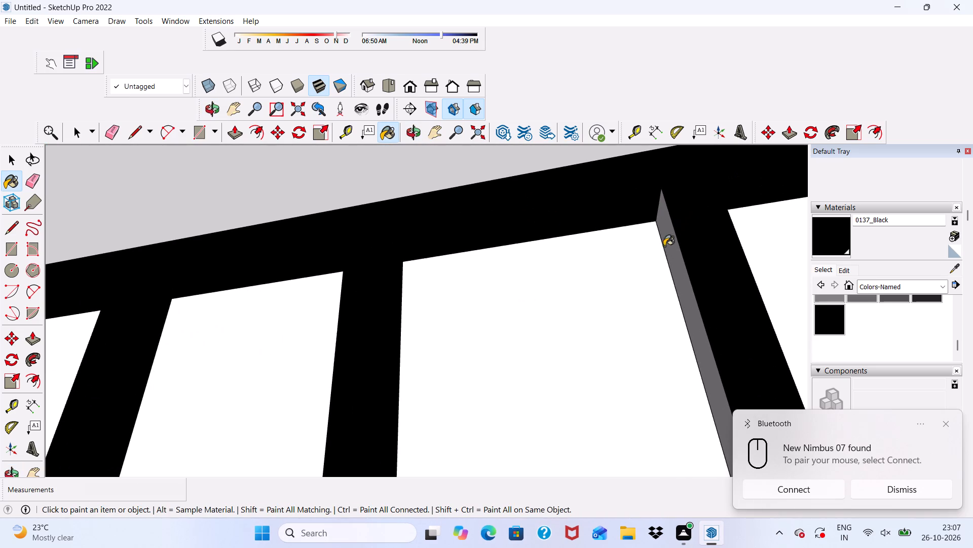
Paint the right reveals of all four panes 0137_Black on the same window, in the order third, second, first, fourth.
click(669, 241)
scroll(646, 248, down, 1)
middle_drag(601, 259, 539, 340)
scroll(642, 287, down, 1)
middle_drag(419, 346, 534, 342)
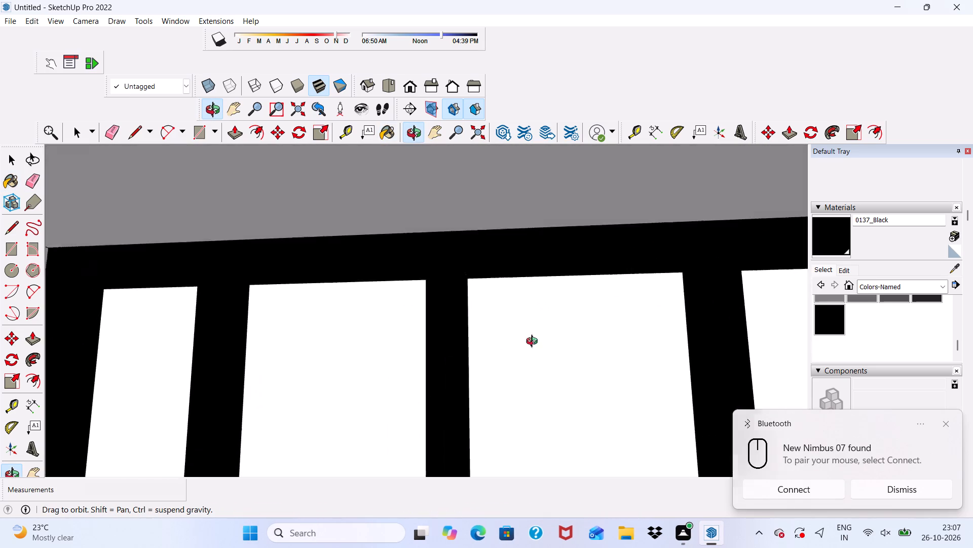
middle_drag(534, 342, 630, 380)
scroll(537, 353, up, 5)
drag(457, 320, 470, 320)
scroll(469, 314, down, 4)
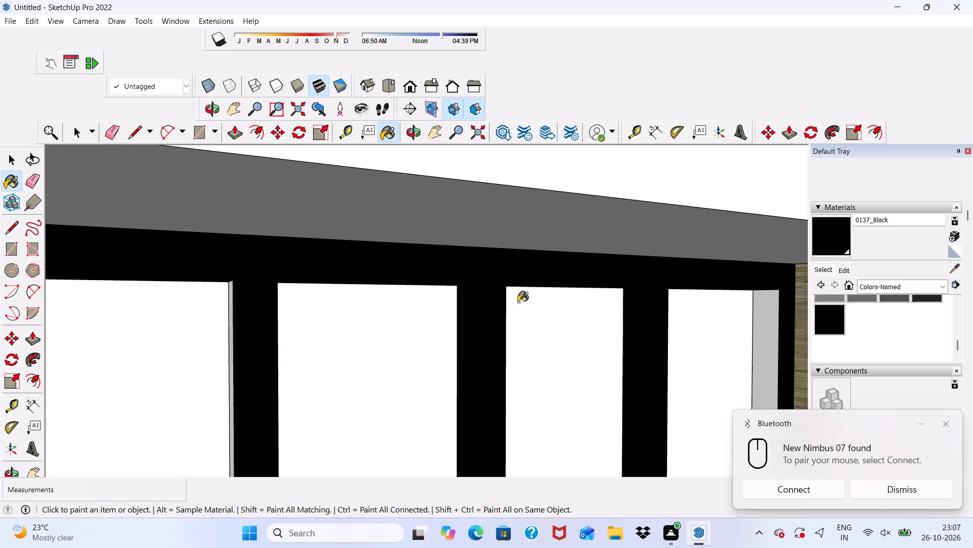
scroll(518, 302, down, 3)
middle_drag(516, 304, 561, 306)
scroll(309, 350, up, 7)
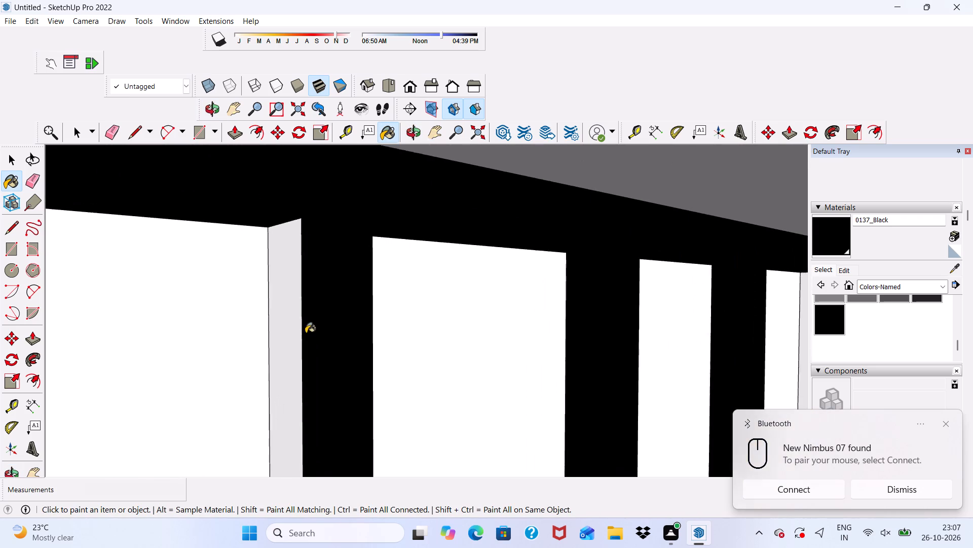
scroll(306, 333, up, 1)
click(297, 329)
scroll(246, 315, down, 5)
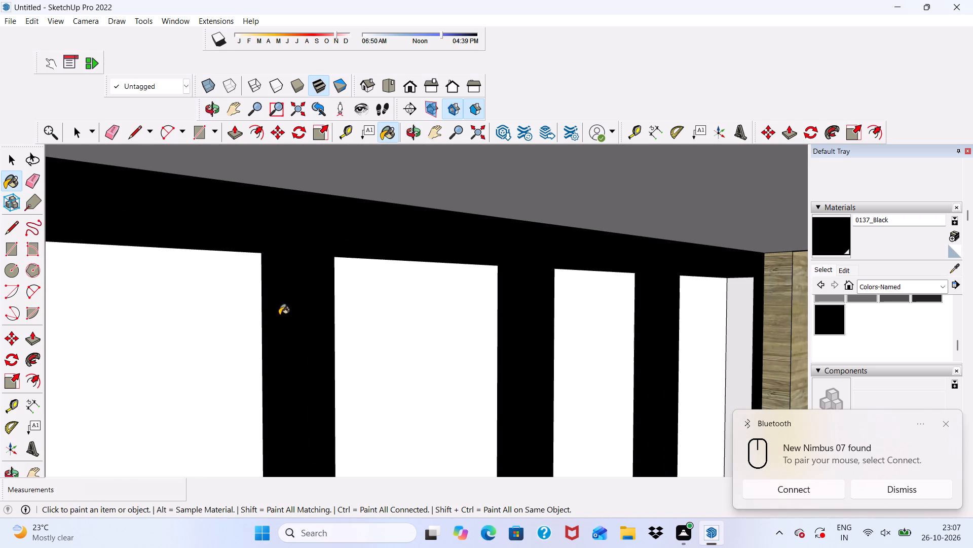
middle_drag(346, 351, 314, 331)
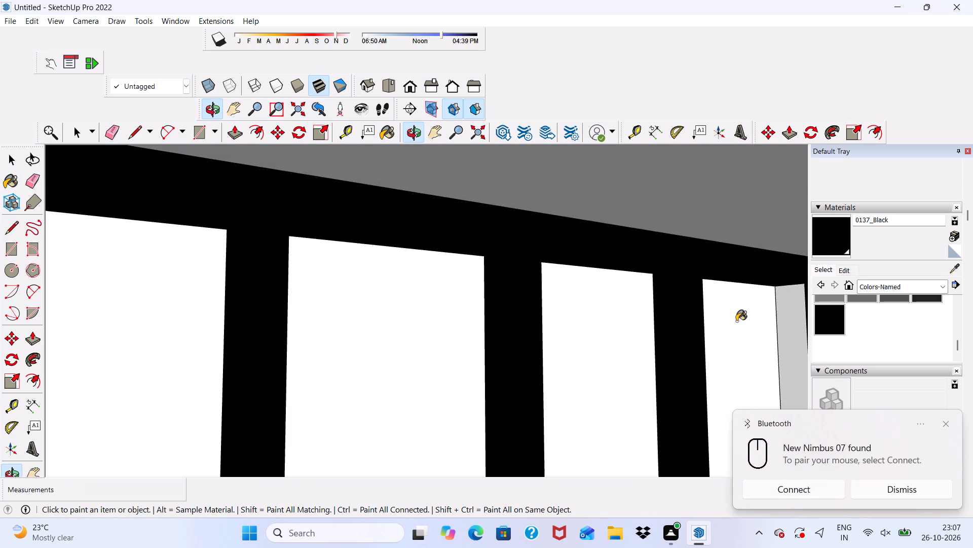
scroll(736, 320, up, 4)
scroll(798, 318, down, 4)
scroll(768, 306, up, 1)
click(795, 303)
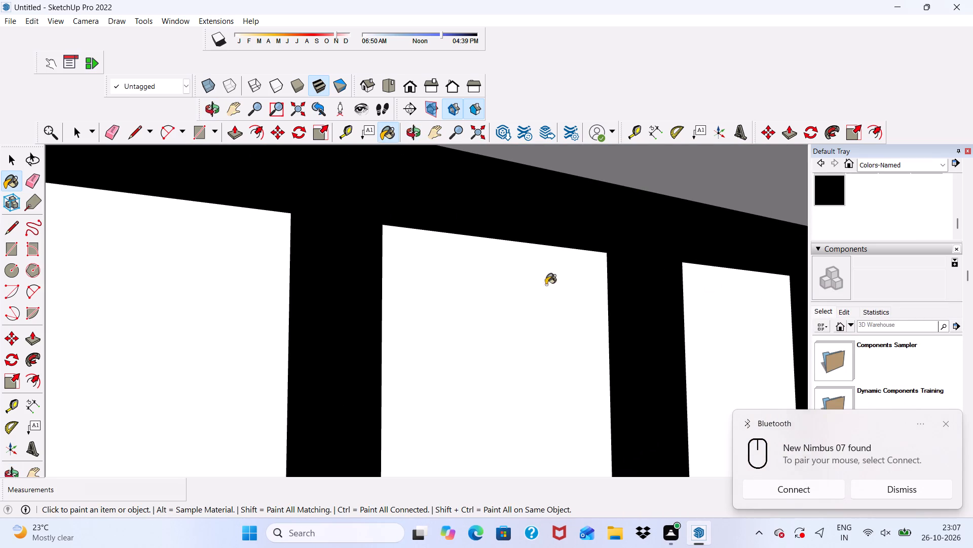
scroll(486, 293, down, 3)
scroll(375, 288, down, 4)
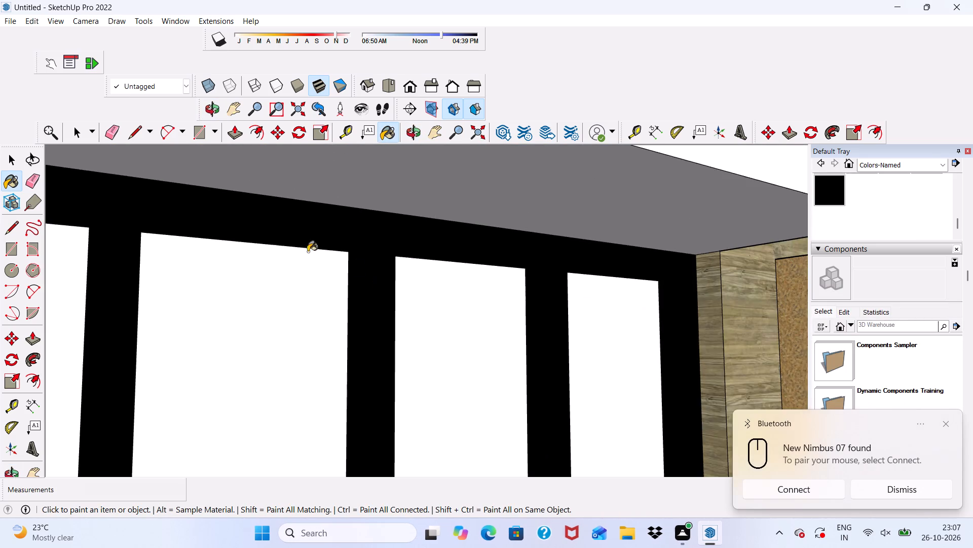
Paint the bottom reveals of all four panes 0137_Black on the same window, working from the fourth pane to the first.
scroll(308, 252, down, 3)
middle_drag(275, 306, 236, 427)
scroll(201, 359, up, 1)
scroll(152, 293, down, 8)
scroll(331, 261, up, 2)
scroll(251, 114, down, 2)
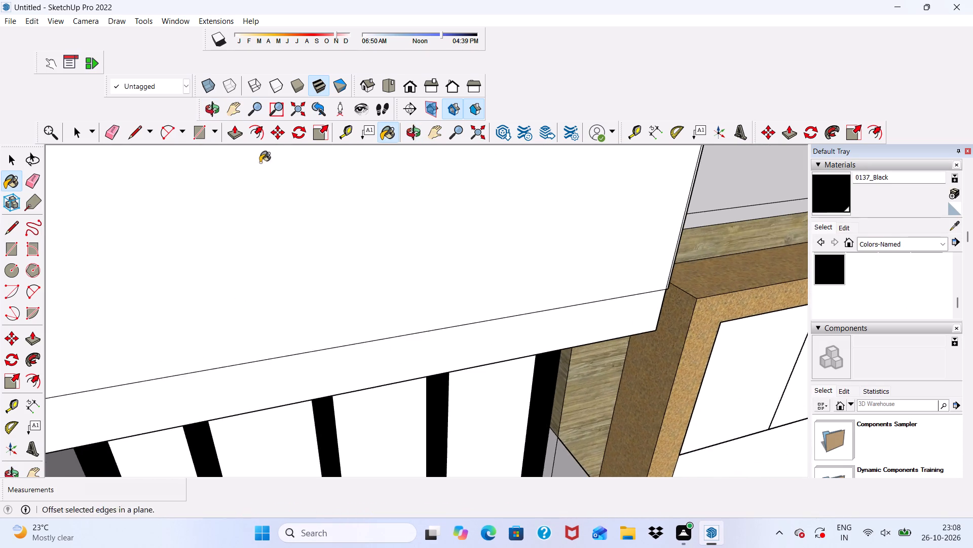
scroll(260, 162, down, 6)
middle_drag(327, 361, 312, 403)
scroll(320, 452, up, 5)
scroll(350, 335, down, 4)
scroll(427, 437, up, 5)
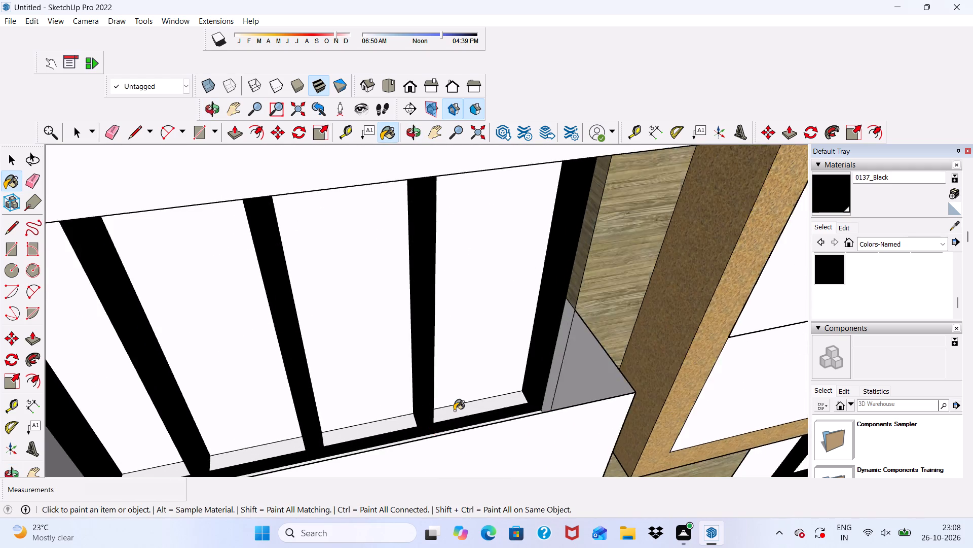
scroll(454, 410, up, 4)
click(449, 411)
scroll(375, 422, up, 4)
click(358, 431)
scroll(335, 379, down, 6)
scroll(209, 453, up, 2)
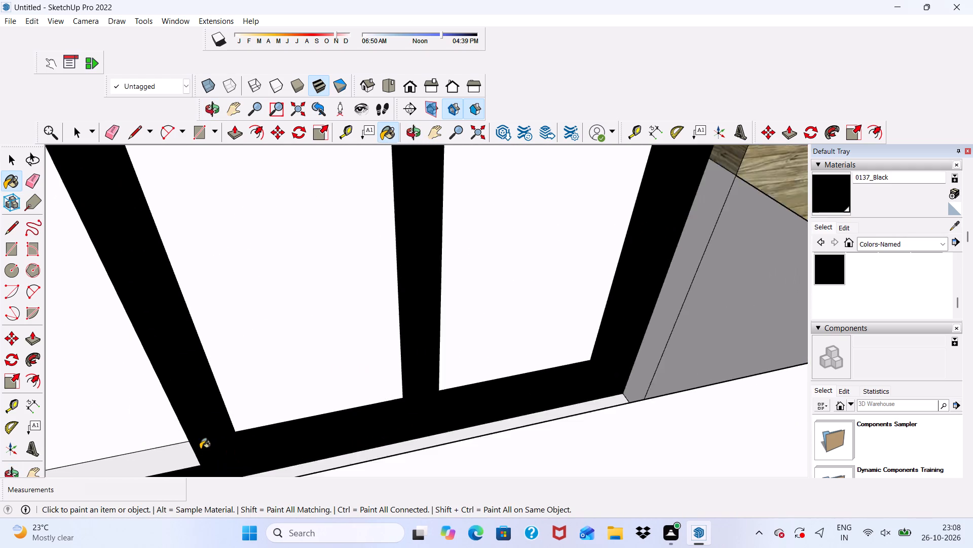
scroll(200, 449, up, 2)
click(171, 454)
scroll(183, 389, down, 11)
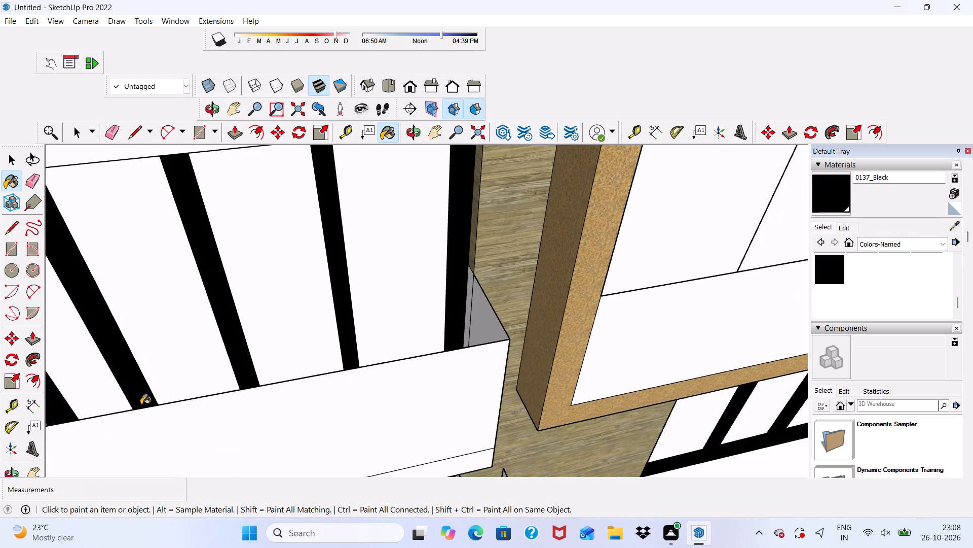
middle_drag(141, 405, 142, 440)
scroll(125, 437, up, 6)
scroll(123, 435, down, 1)
click(123, 435)
Paint the top reveals of all four panes 0137_Black on the next window down in the left balcony column.
scroll(123, 434, down, 6)
middle_drag(146, 468, 110, 259)
scroll(110, 258, up, 1)
scroll(117, 246, down, 5)
middle_drag(199, 352, 188, 244)
scroll(182, 403, up, 6)
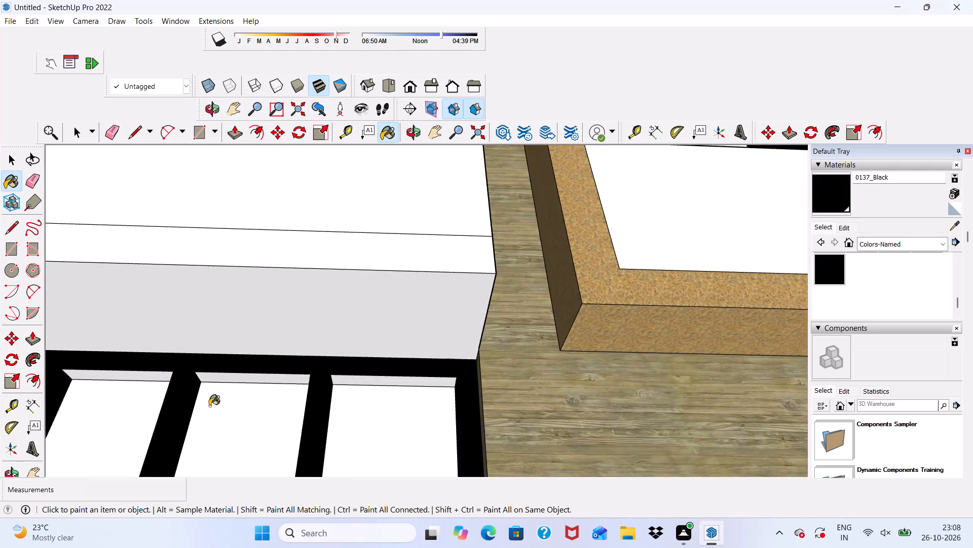
scroll(209, 406, up, 4)
scroll(218, 377, down, 1)
scroll(221, 365, up, 4)
click(220, 363)
scroll(481, 387, up, 3)
click(490, 363)
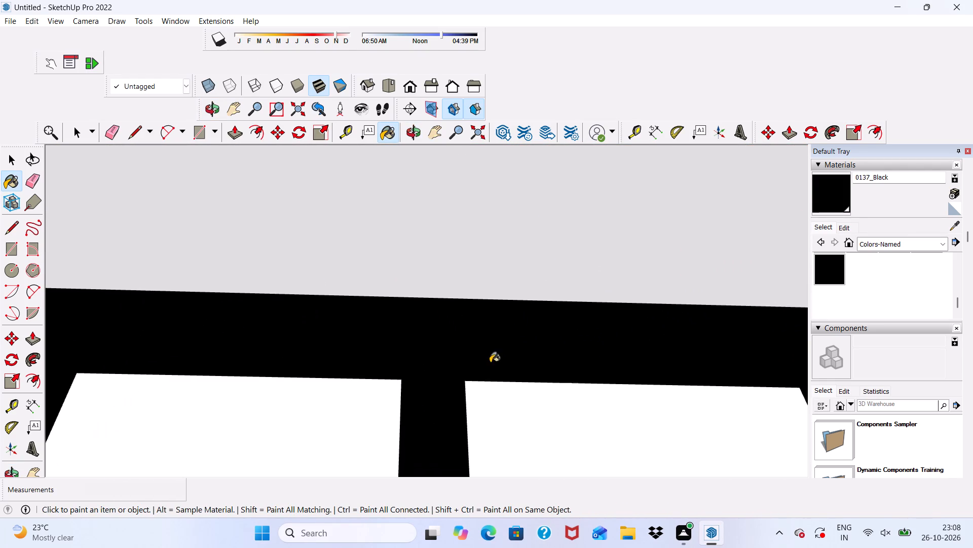
scroll(490, 363, down, 12)
scroll(88, 425, up, 5)
scroll(210, 360, up, 5)
click(203, 331)
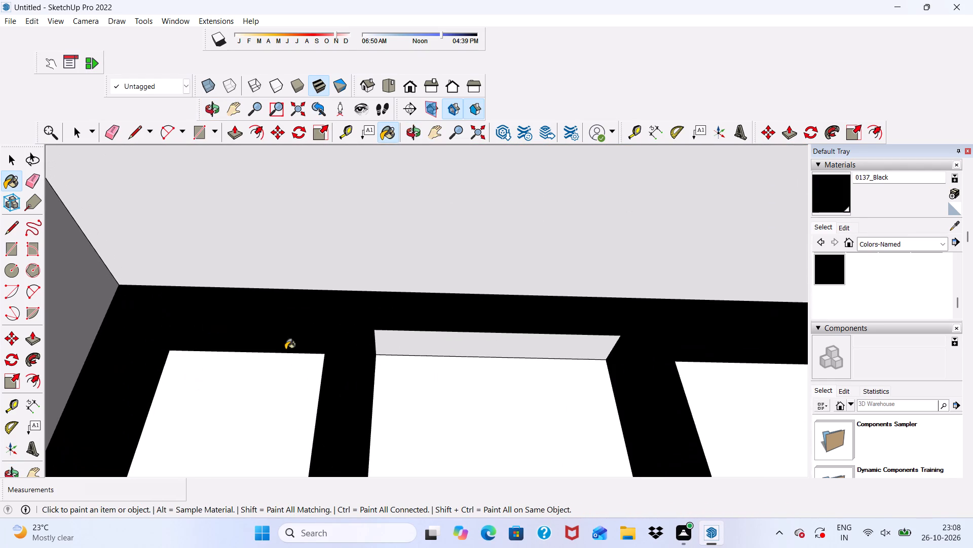
click(422, 332)
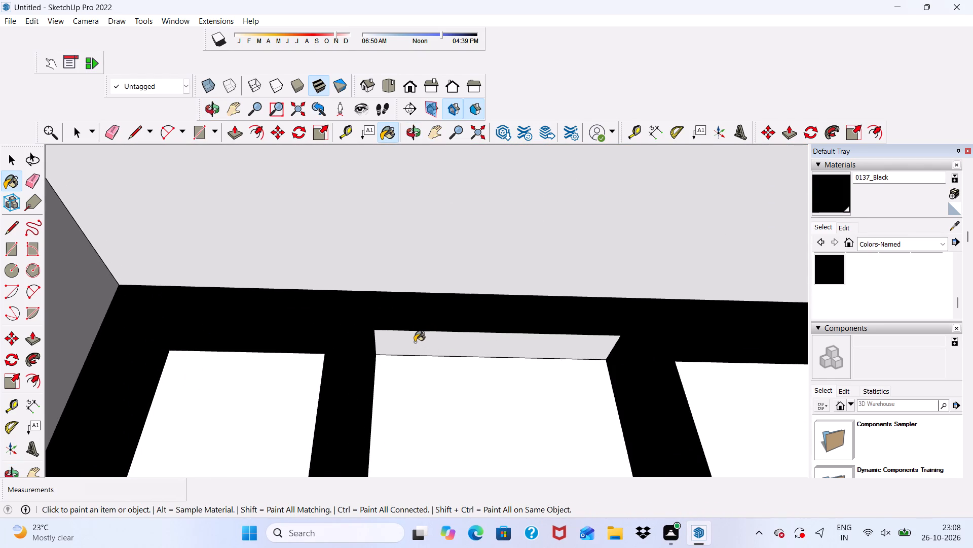
click(415, 342)
Paint the frame of the remaining unpainted four-pane window near the bottom of the left balcony column 0137_Black.
scroll(414, 341, down, 1)
middle_drag(414, 341, 411, 425)
scroll(409, 316, down, 7)
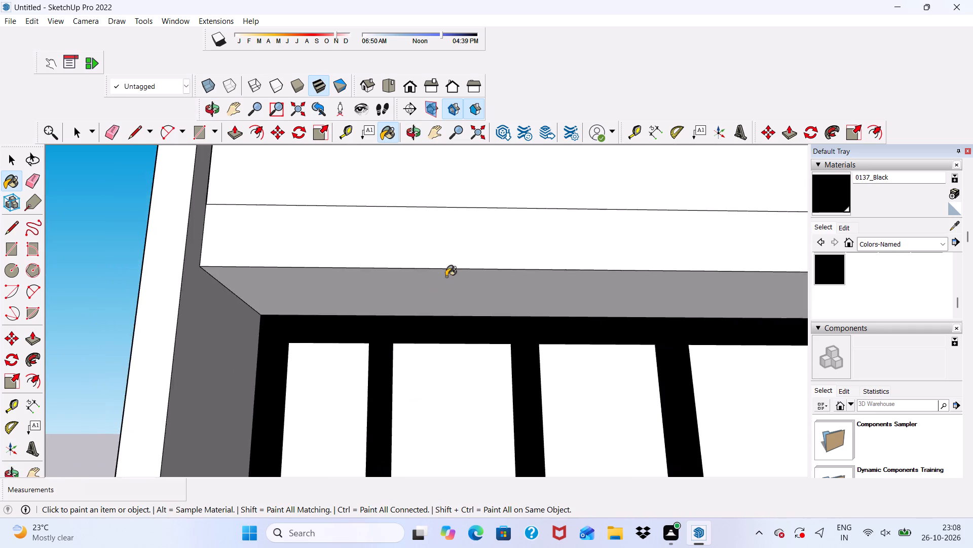
scroll(446, 277, down, 5)
middle_drag(455, 310, 408, 515)
scroll(494, 335, up, 1)
scroll(497, 325, down, 4)
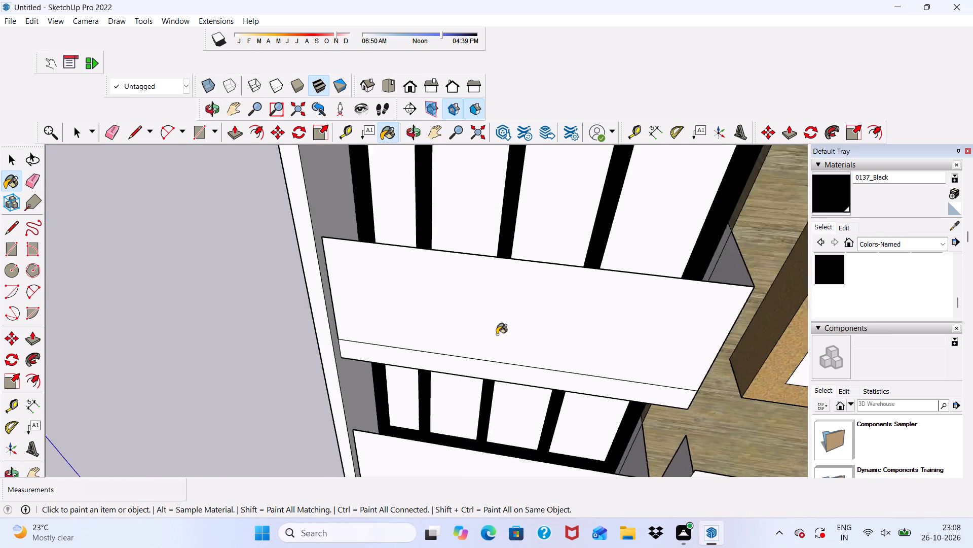
scroll(497, 334, down, 11)
middle_drag(492, 367, 503, 267)
scroll(503, 267, up, 2)
scroll(497, 262, down, 7)
middle_drag(498, 296, 532, 225)
scroll(532, 225, up, 2)
scroll(519, 230, down, 6)
middle_drag(507, 323, 482, 388)
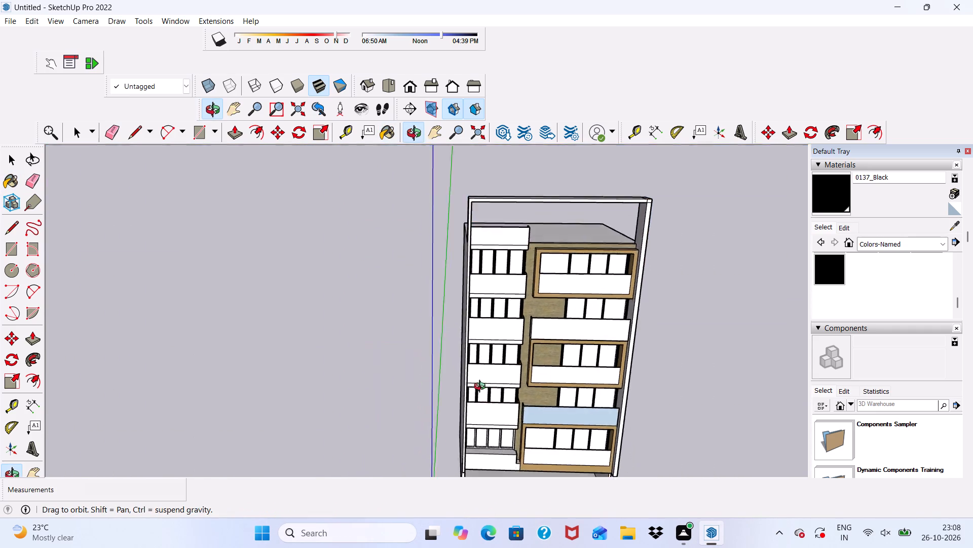
middle_drag(482, 388, 462, 363)
scroll(462, 363, up, 6)
scroll(467, 250, down, 5)
scroll(503, 469, up, 15)
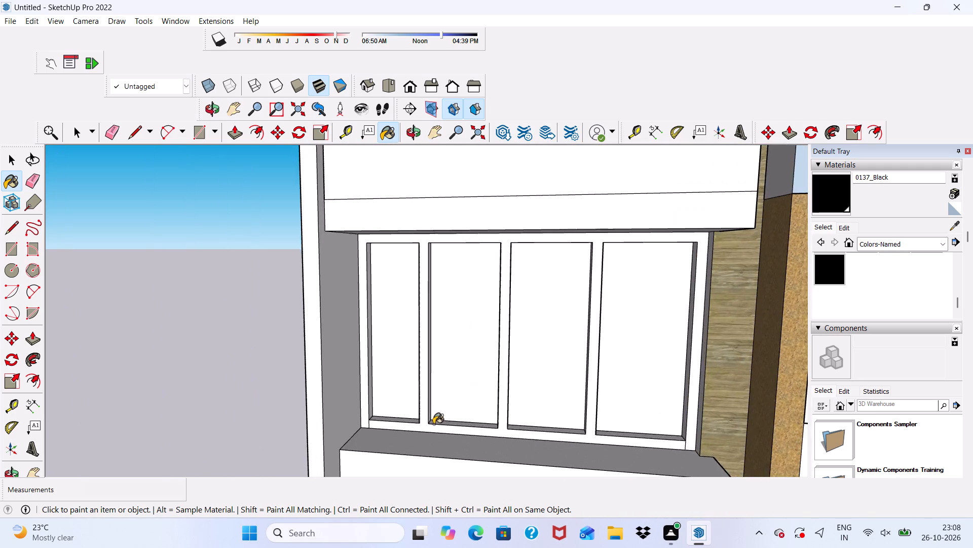
scroll(433, 424, up, 10)
click(411, 426)
Paint the left and bottom reveals of the first and second panes 0137_Black on this lower window.
scroll(411, 426, down, 1)
scroll(363, 403, up, 5)
click(343, 396)
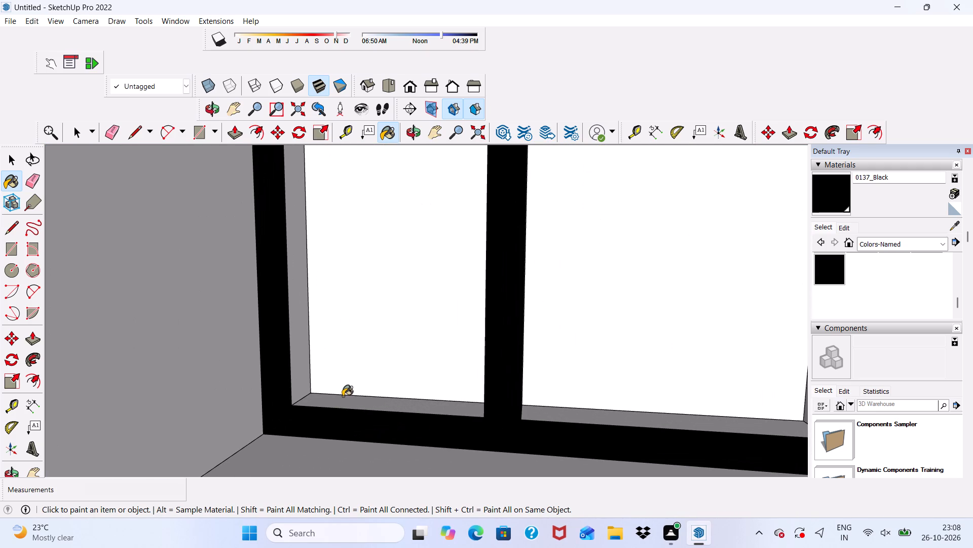
scroll(320, 325, up, 1)
click(290, 324)
scroll(276, 355, down, 4)
middle_drag(476, 398, 412, 471)
scroll(462, 372, up, 4)
click(434, 349)
drag(440, 353, 445, 361)
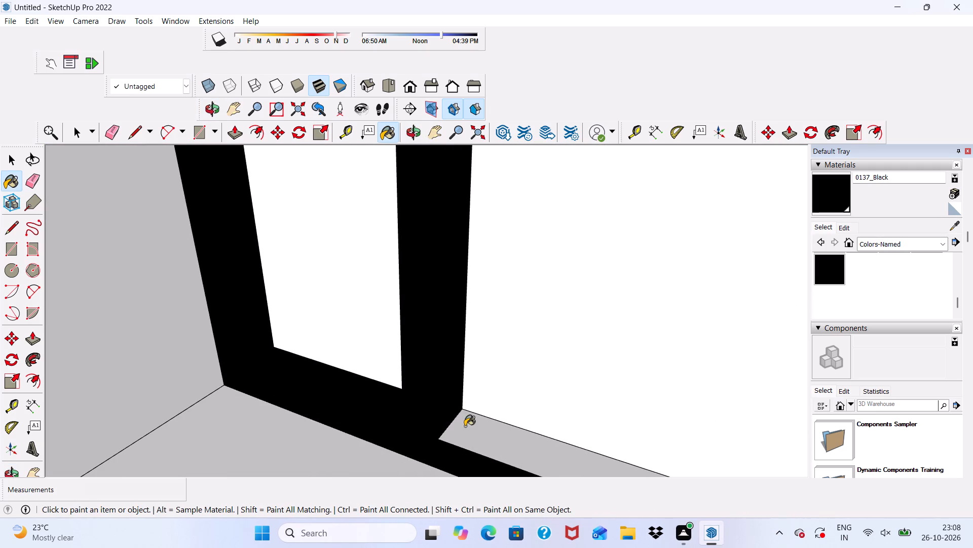
click(465, 426)
Paint the left and bottom reveals of the third and fourth panes 0137_Black on the same window.
scroll(377, 403, down, 6)
middle_drag(578, 390, 499, 385)
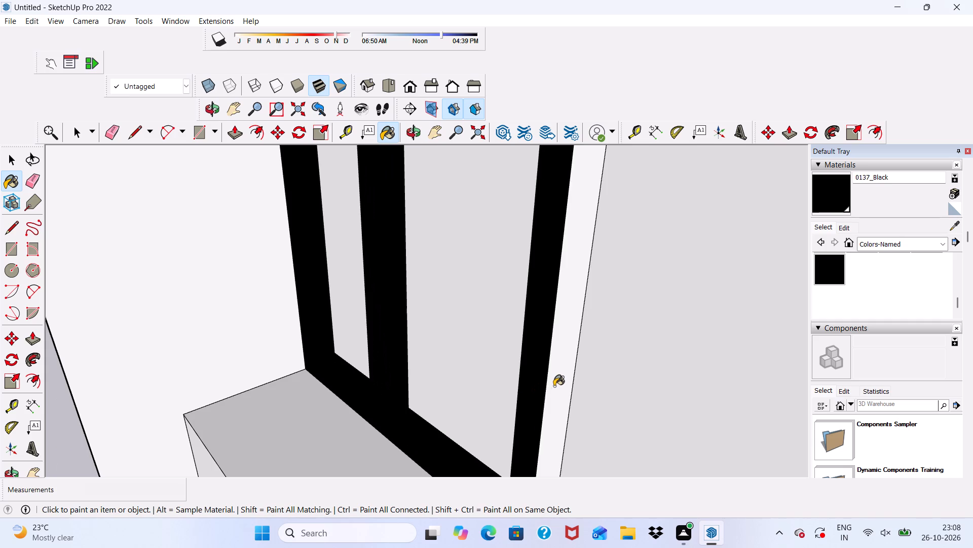
click(554, 386)
scroll(530, 278, down, 5)
scroll(557, 459, up, 3)
click(557, 461)
scroll(470, 367, down, 6)
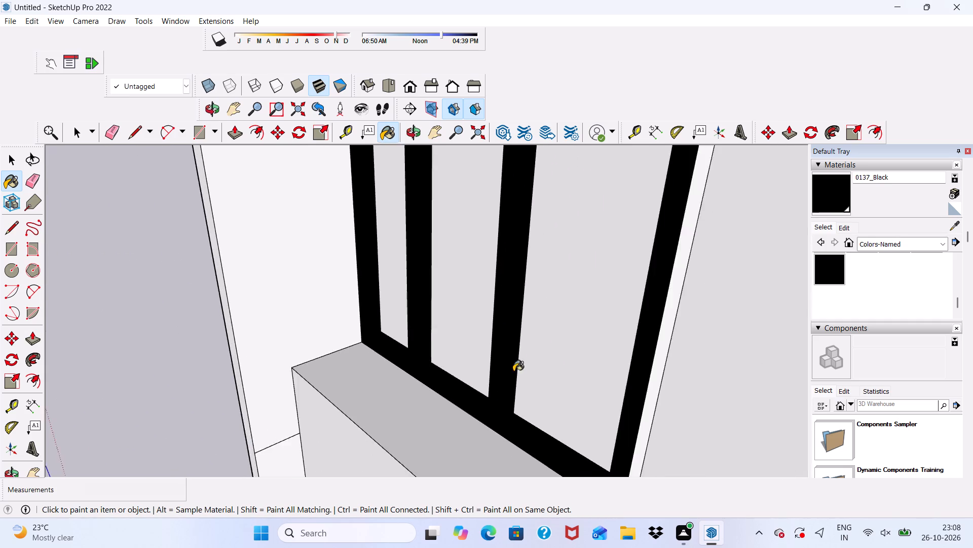
scroll(513, 371, down, 2)
scroll(582, 437, down, 1)
middle_drag(582, 437, 572, 382)
scroll(645, 390, up, 8)
click(592, 374)
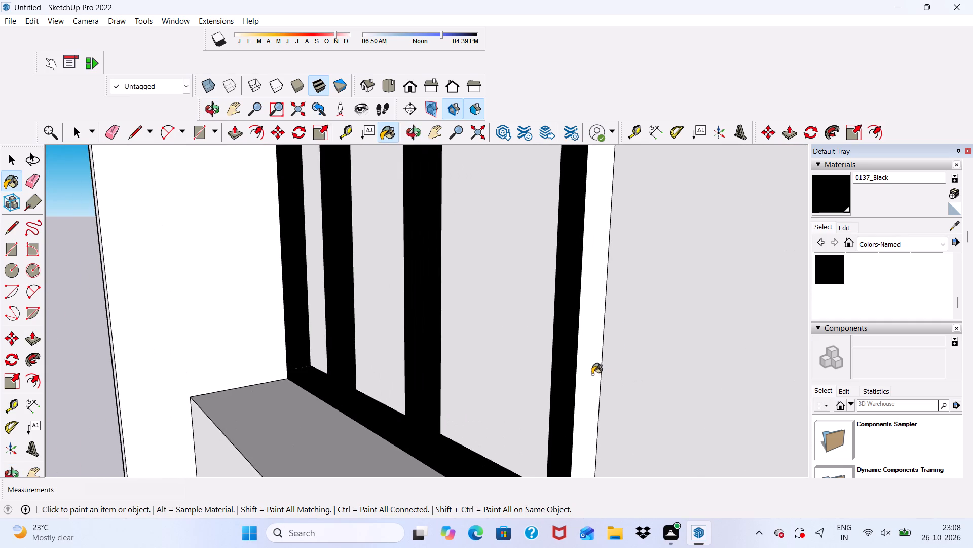
scroll(575, 335, down, 5)
middle_drag(603, 418, 736, 443)
scroll(694, 419, up, 4)
click(673, 425)
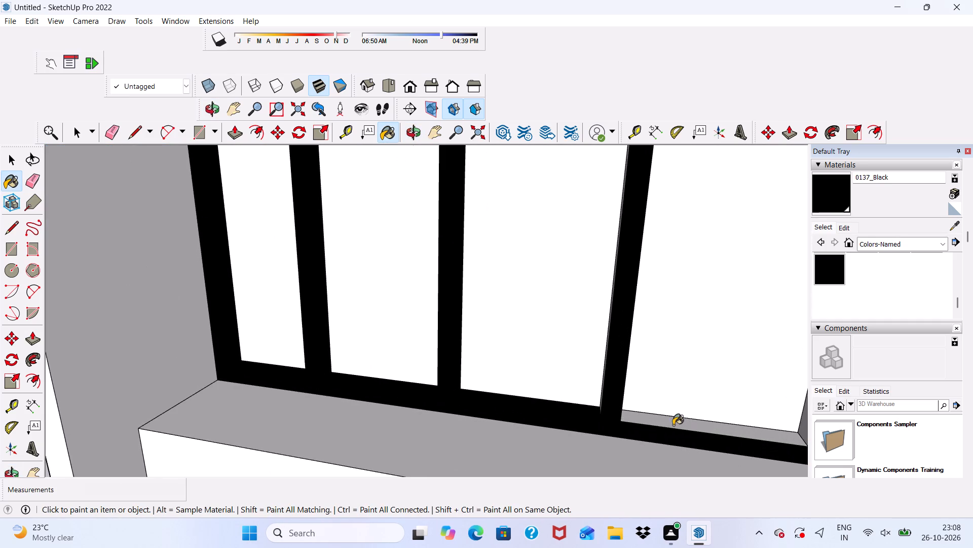
Paint the right reveals of all four panes 0137_Black on the lower window in the left balcony column.
scroll(532, 419, down, 3)
middle_drag(481, 442, 633, 409)
scroll(649, 367, down, 1)
scroll(641, 334, up, 3)
click(642, 328)
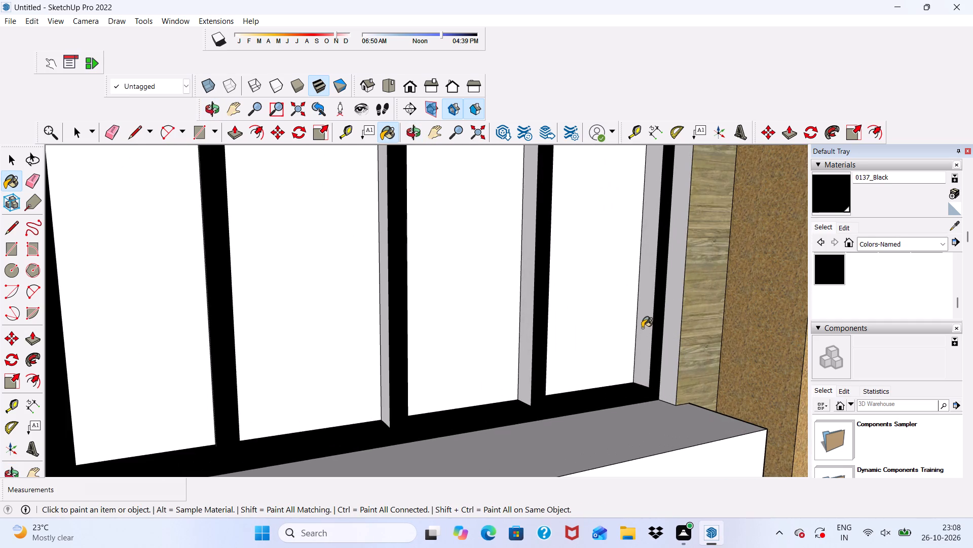
click(530, 355)
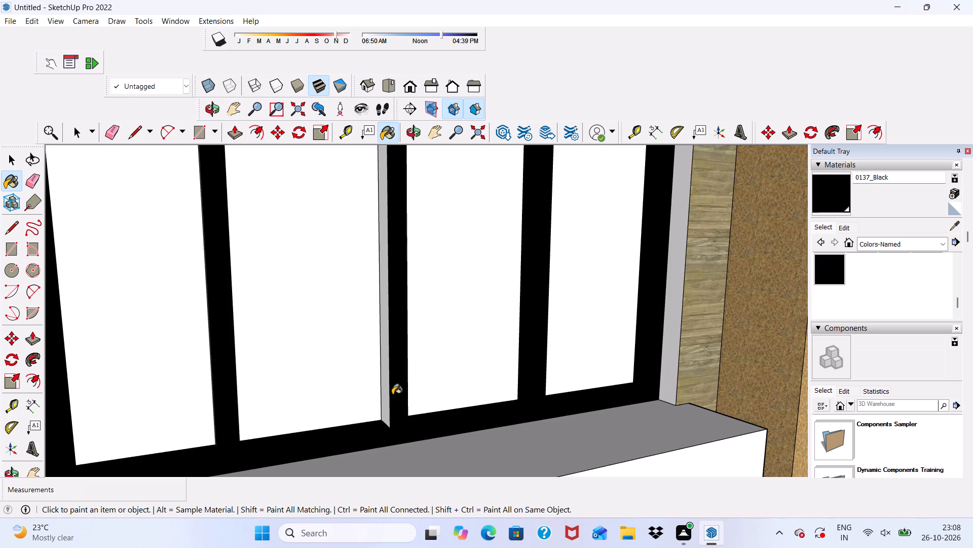
click(386, 402)
middle_drag(388, 402, 472, 403)
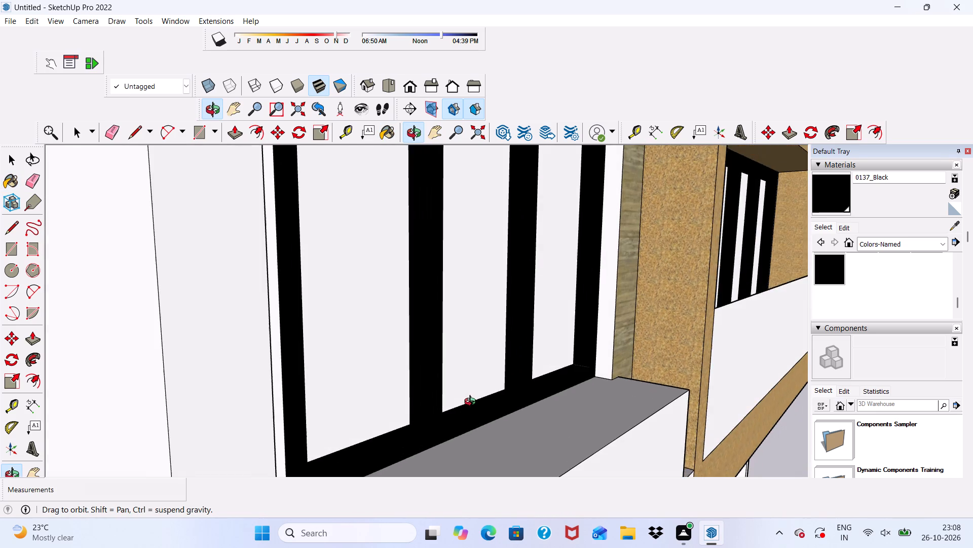
middle_drag(472, 403, 457, 420)
scroll(286, 413, up, 8)
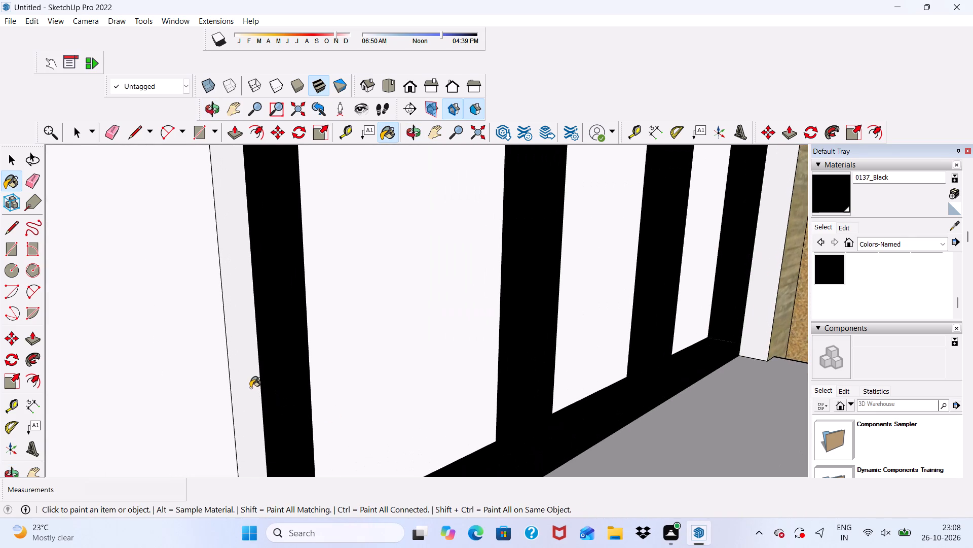
click(250, 388)
Paint the top reveals of all four panes 0137_Black on the same window.
scroll(236, 397, down, 5)
middle_drag(247, 401, 89, 243)
scroll(91, 242, up, 1)
scroll(98, 231, down, 2)
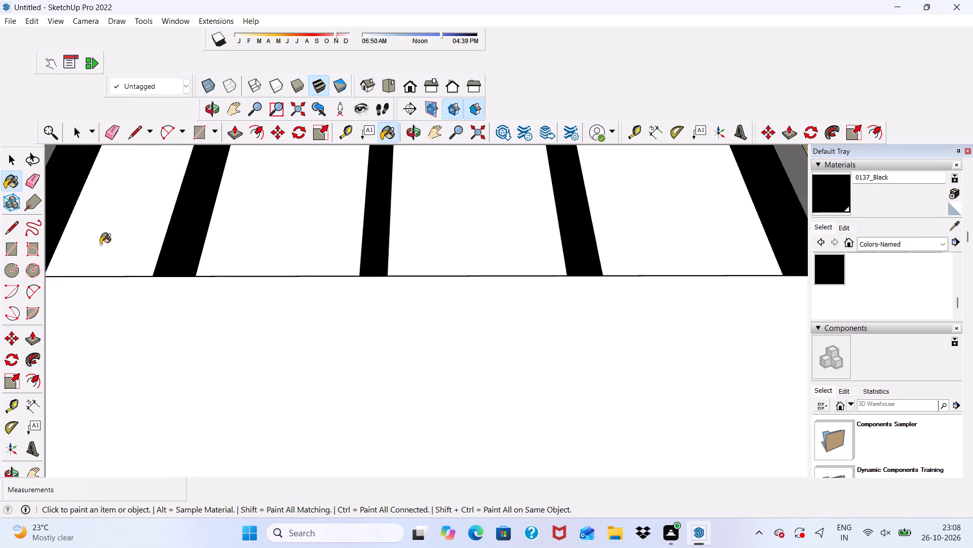
scroll(100, 244, down, 5)
middle_drag(207, 180, 207, 104)
scroll(205, 142, up, 4)
scroll(195, 179, down, 1)
scroll(194, 203, up, 5)
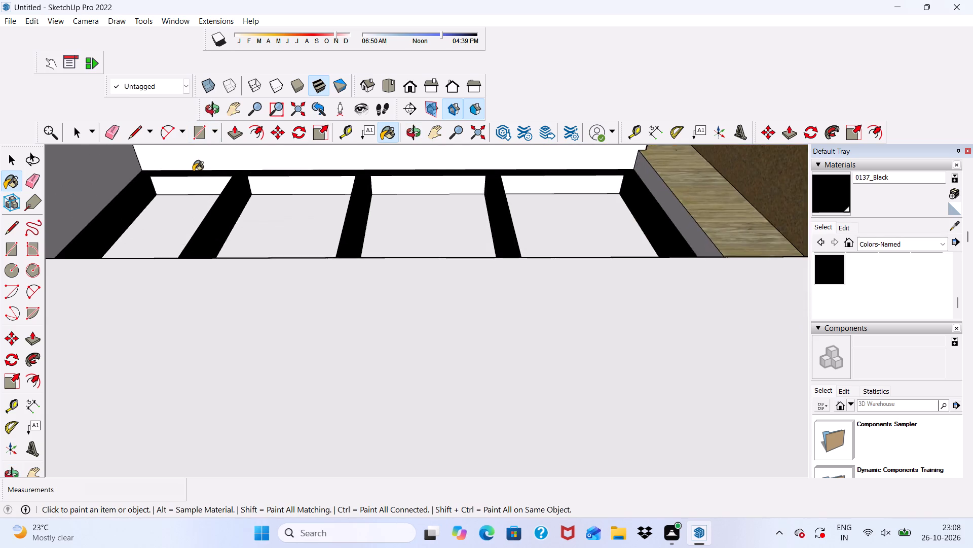
scroll(193, 172, up, 3)
click(190, 179)
click(315, 191)
click(481, 191)
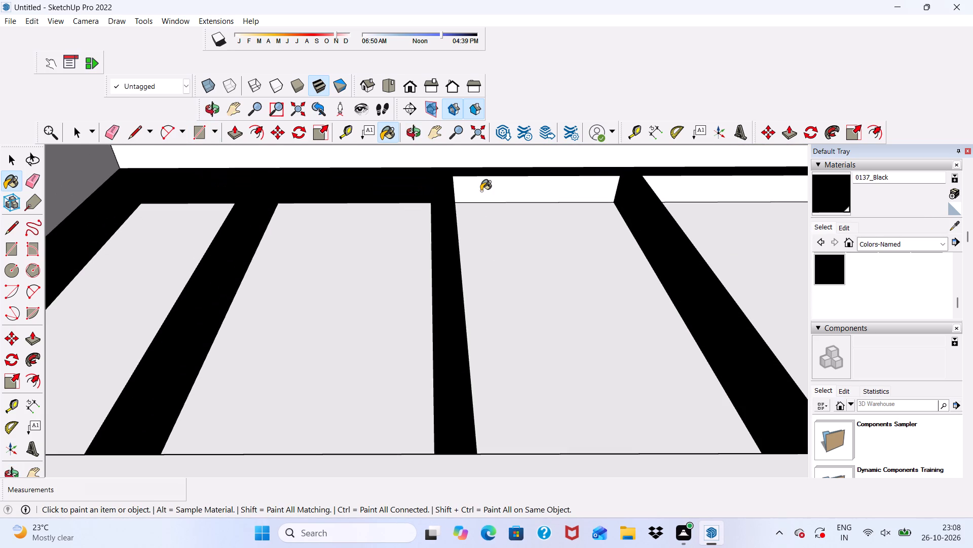
scroll(369, 191, down, 5)
scroll(650, 189, up, 4)
scroll(567, 200, up, 1)
click(567, 200)
Paint the narrow wall return between this window and the wood-clad wall with Wood Lumber ButtJoined from the Wood collection.
scroll(567, 200, down, 3)
middle_drag(569, 224, 573, 293)
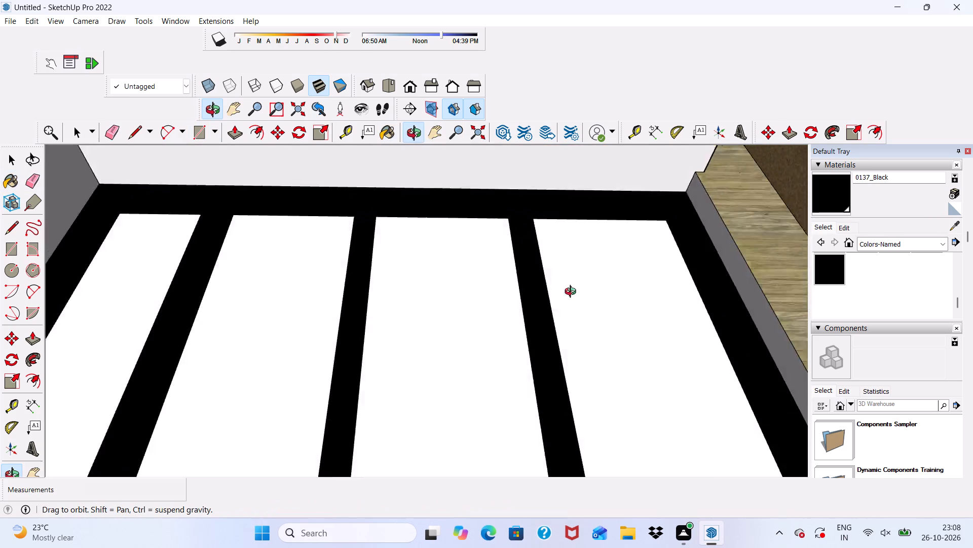
middle_drag(573, 293, 558, 409)
scroll(527, 220, down, 11)
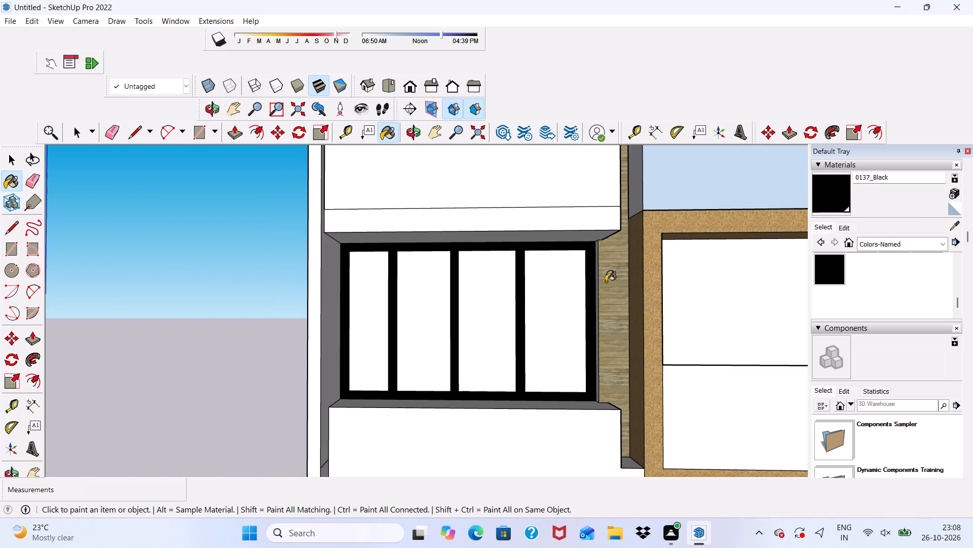
scroll(601, 282, up, 3)
scroll(565, 288, down, 5)
middle_drag(513, 291, 396, 378)
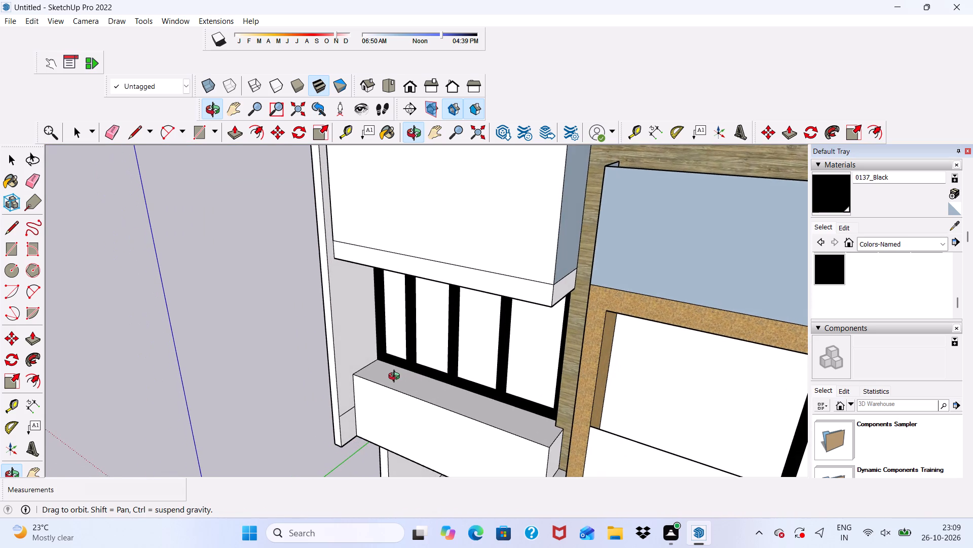
middle_drag(396, 378, 396, 376)
scroll(523, 414, down, 1)
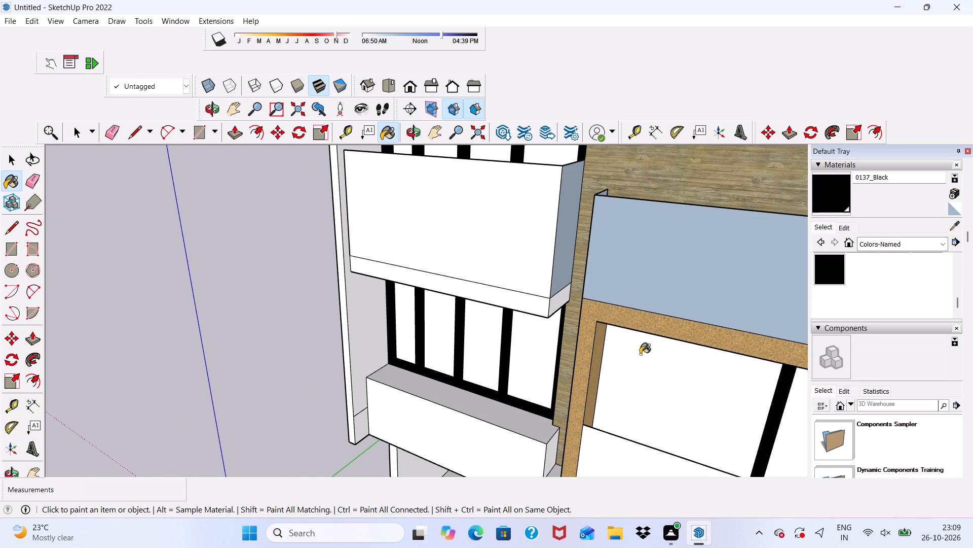
scroll(834, 296, up, 1)
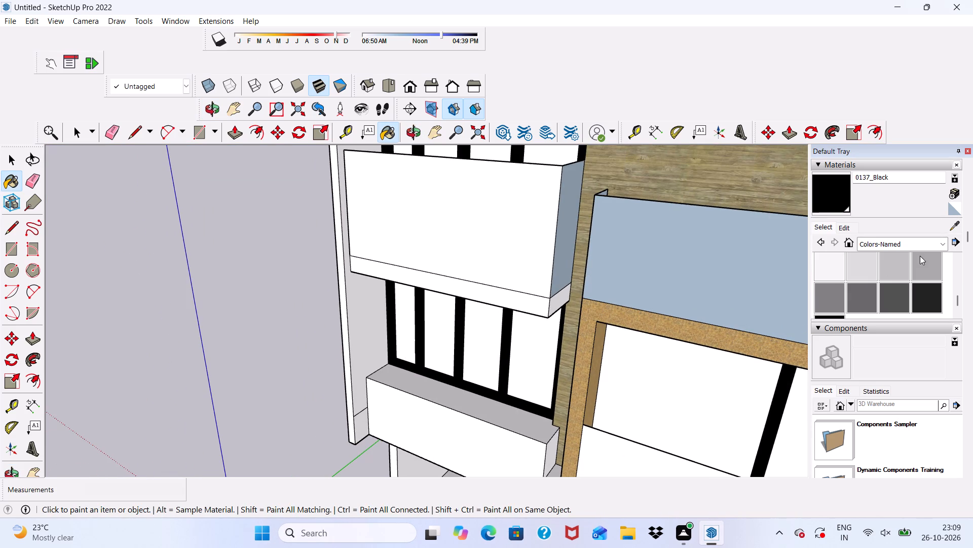
click(941, 242)
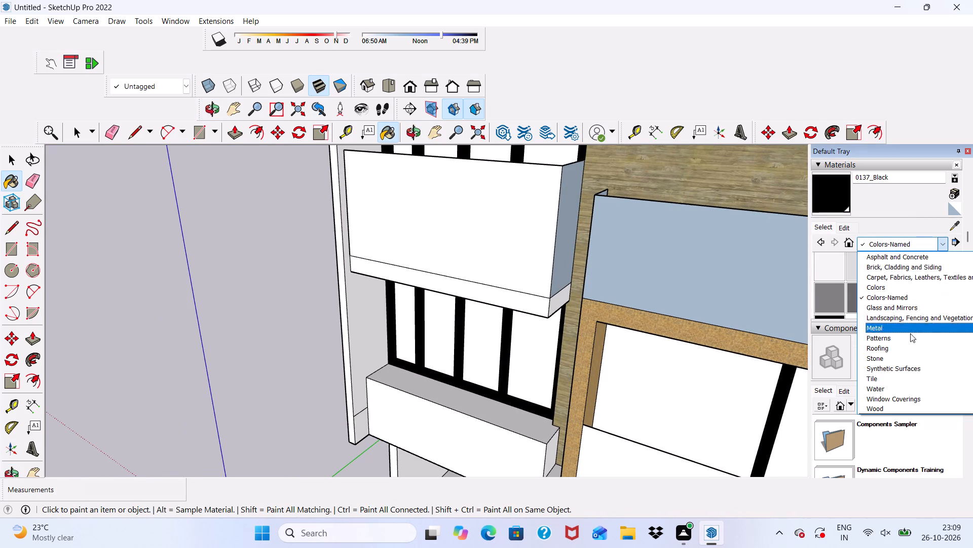
click(910, 405)
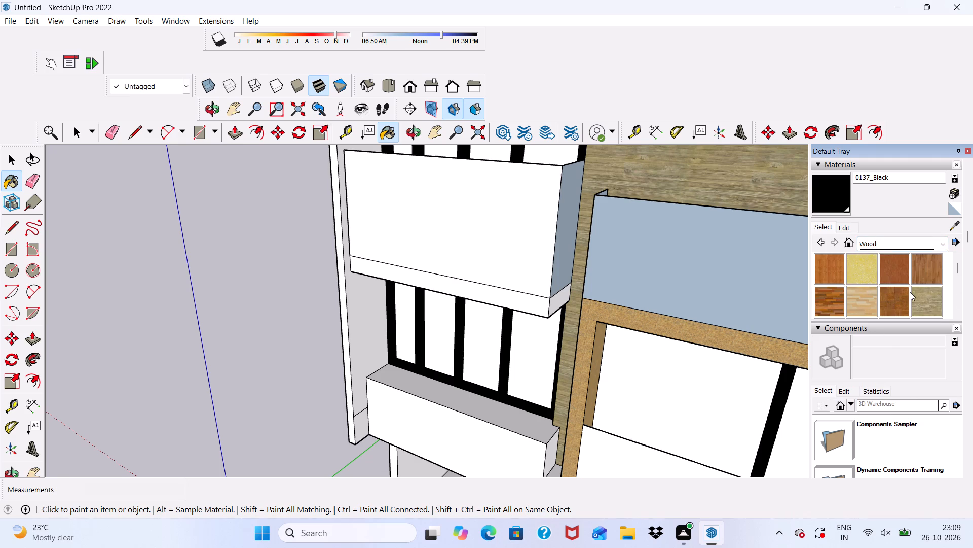
click(913, 299)
middle_drag(601, 328, 849, 340)
scroll(565, 332, up, 4)
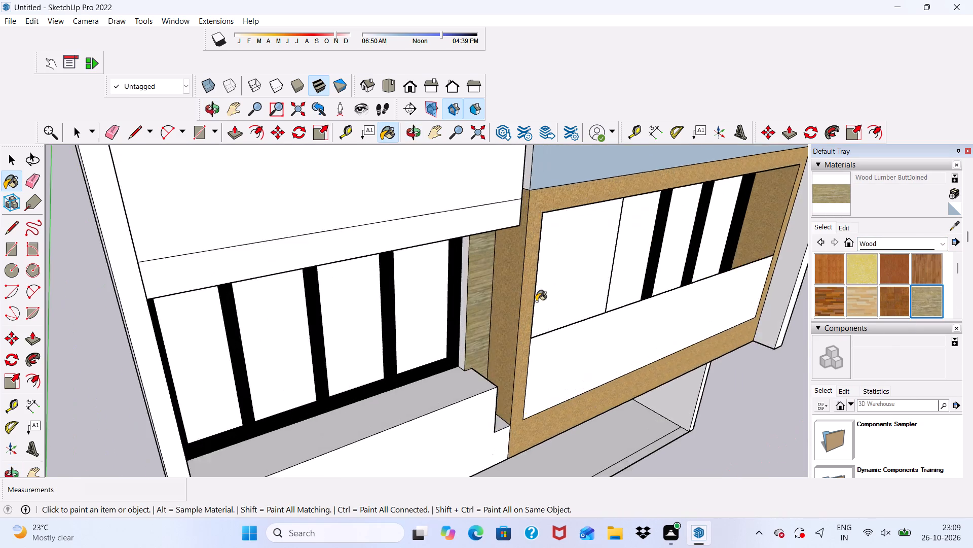
scroll(533, 296, down, 1)
scroll(463, 312, up, 13)
scroll(499, 267, down, 1)
scroll(515, 276, up, 2)
click(520, 284)
Paint the blank wall panel beside the windows inside the topmost framed balcony with Wood Lumber ButtJoined.
scroll(509, 317, down, 3)
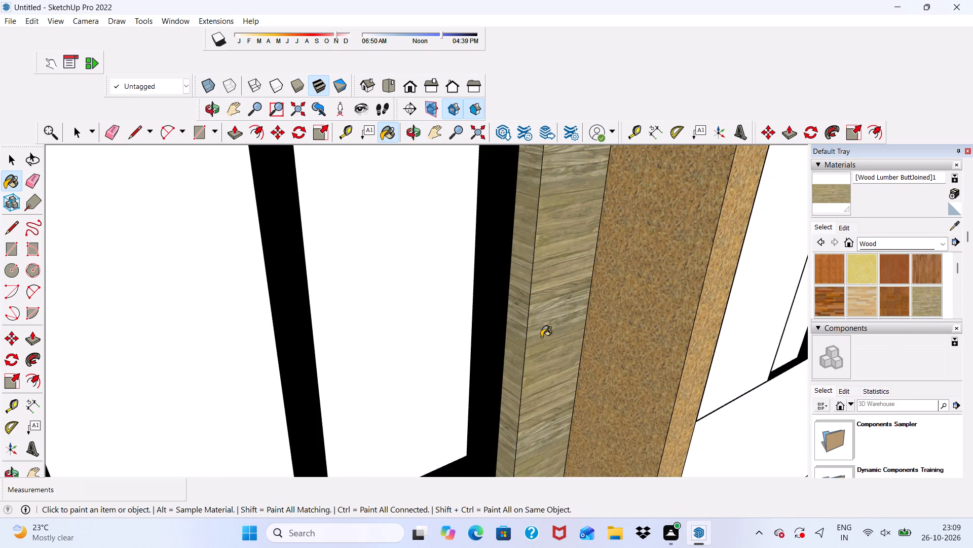
scroll(541, 337, down, 2)
middle_drag(543, 330, 434, 338)
scroll(424, 313, up, 1)
scroll(411, 285, down, 20)
scroll(411, 285, down, 1)
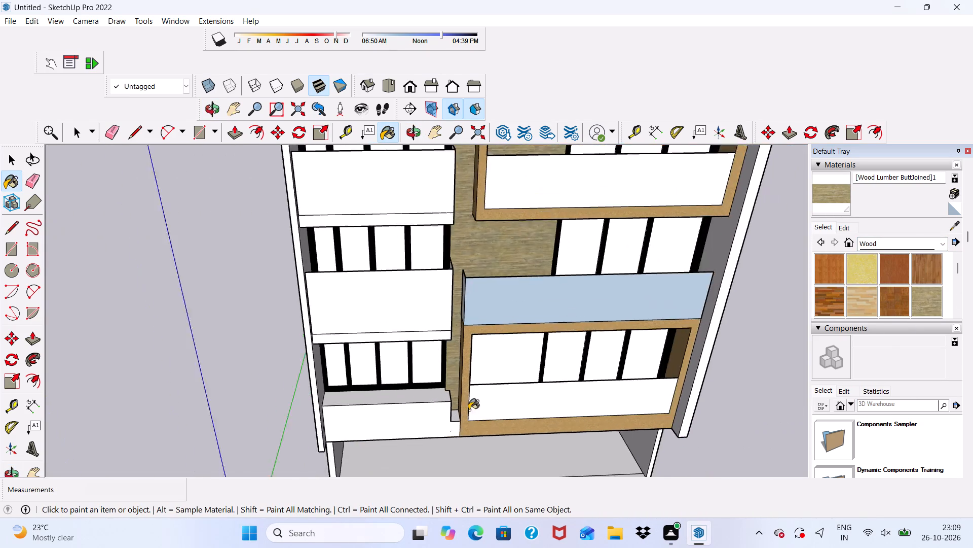
scroll(469, 410, down, 2)
middle_drag(478, 431, 466, 332)
scroll(464, 282, up, 1)
scroll(429, 247, down, 10)
scroll(463, 229, up, 9)
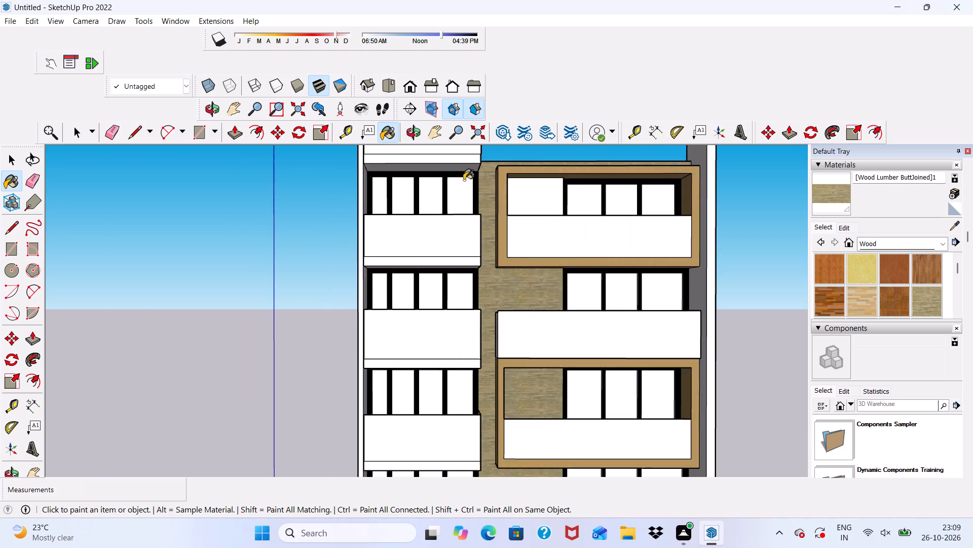
scroll(464, 180, up, 5)
scroll(462, 184, down, 1)
middle_drag(462, 184, 538, 202)
scroll(571, 188, up, 4)
click(553, 196)
Paint the narrow return between that wall panel and the black window frame with Wood Lumber ButtJoined.
middle_drag(555, 214, 552, 215)
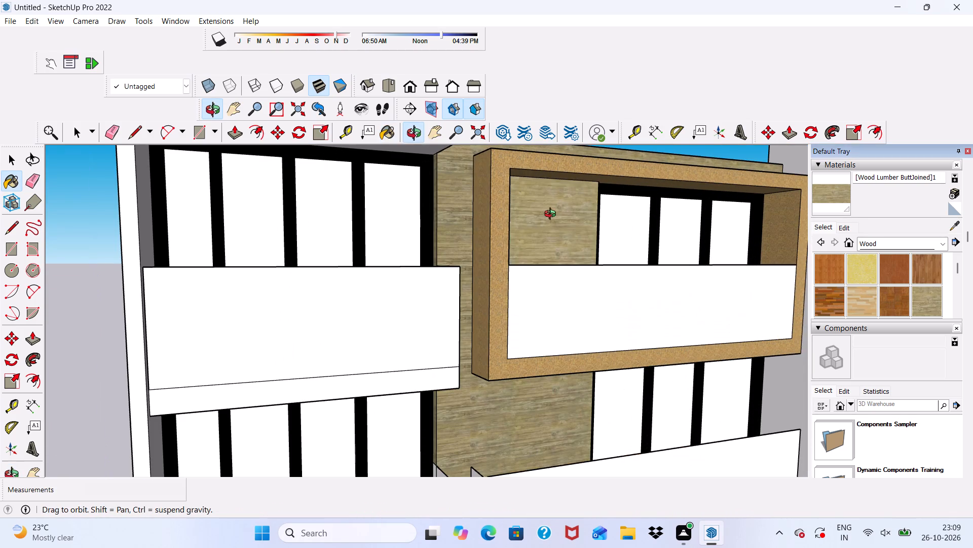
middle_drag(552, 215, 274, 287)
scroll(640, 320, up, 8)
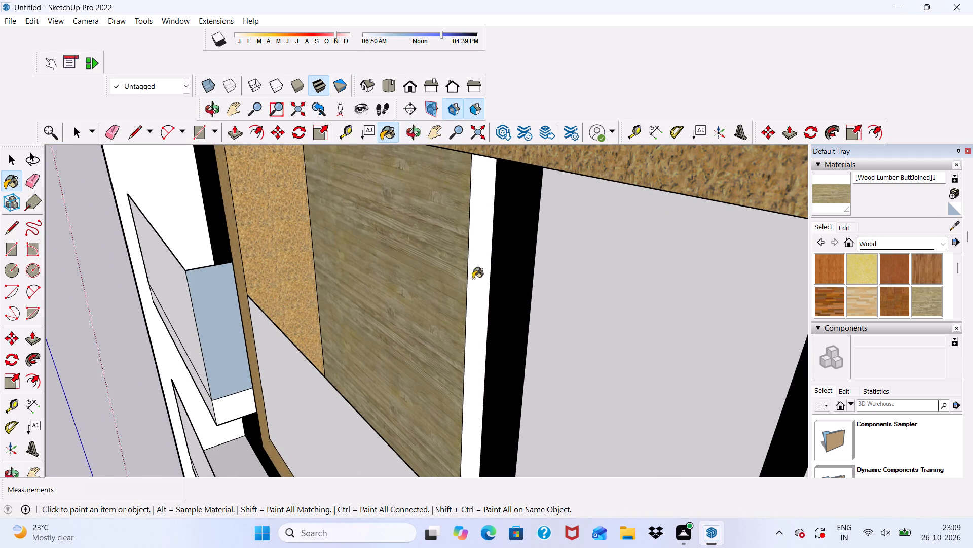
click(478, 265)
Examine the upper facade and both balcony columns for faces that still lack a material.
scroll(477, 267, down, 4)
middle_drag(473, 280, 547, 172)
scroll(549, 172, up, 1)
scroll(490, 222, down, 4)
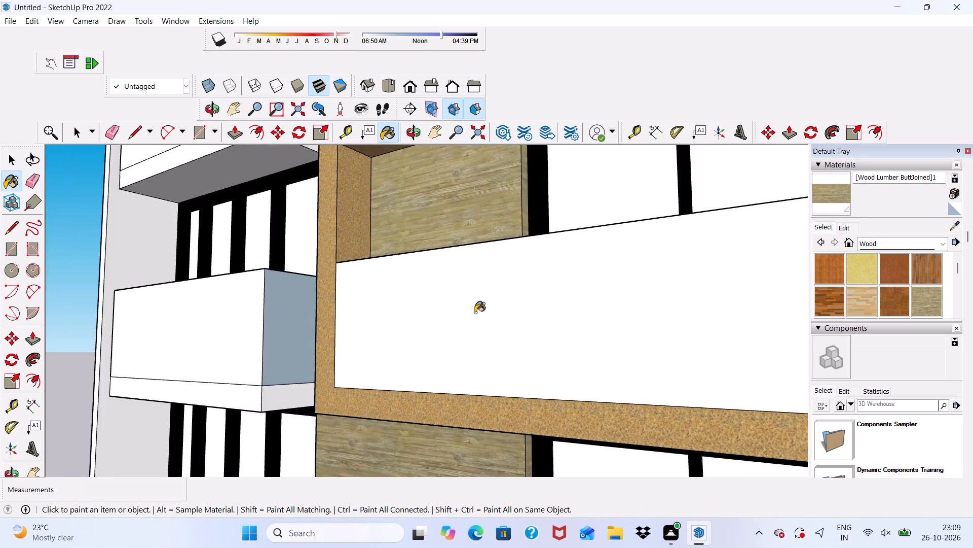
scroll(475, 313, down, 5)
middle_drag(482, 361, 503, 502)
scroll(499, 474, down, 1)
scroll(496, 298, up, 4)
scroll(474, 299, down, 1)
middle_drag(467, 306, 467, 299)
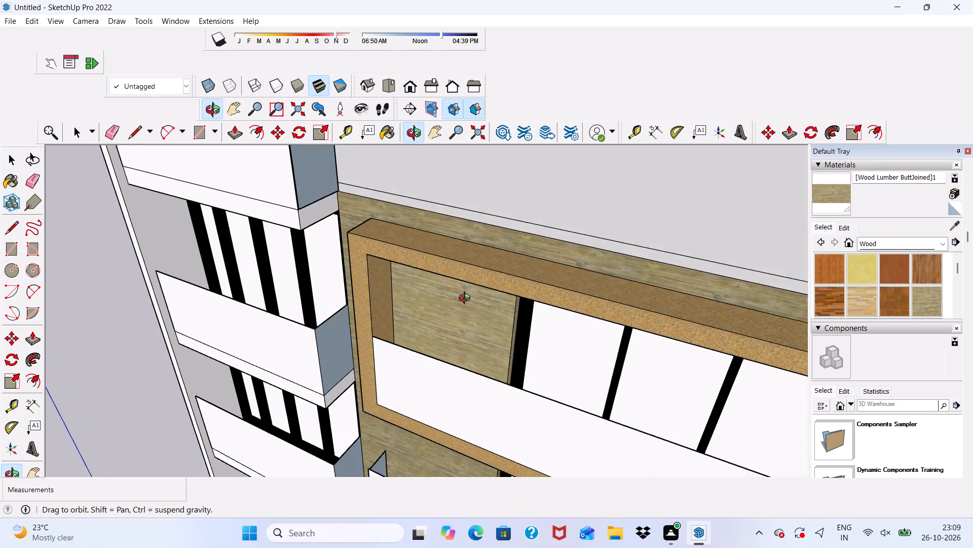
middle_drag(467, 299, 555, 207)
scroll(513, 267, down, 4)
key(space)
scroll(509, 248, down, 9)
middle_drag(534, 315, 548, 348)
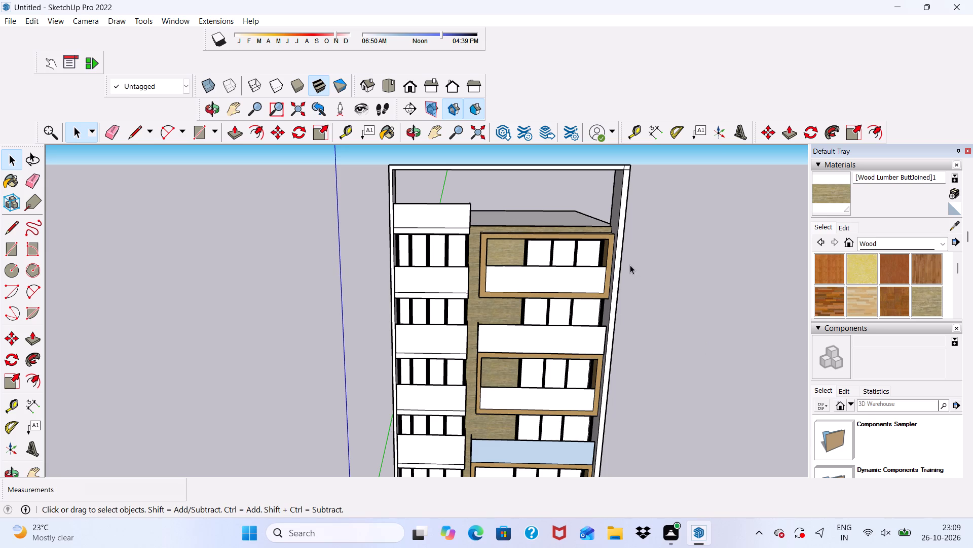
Paint the front parapet of the topmost framed balcony with Translucent Glass Gray from the Glass and Mirrors collection.
click(939, 246)
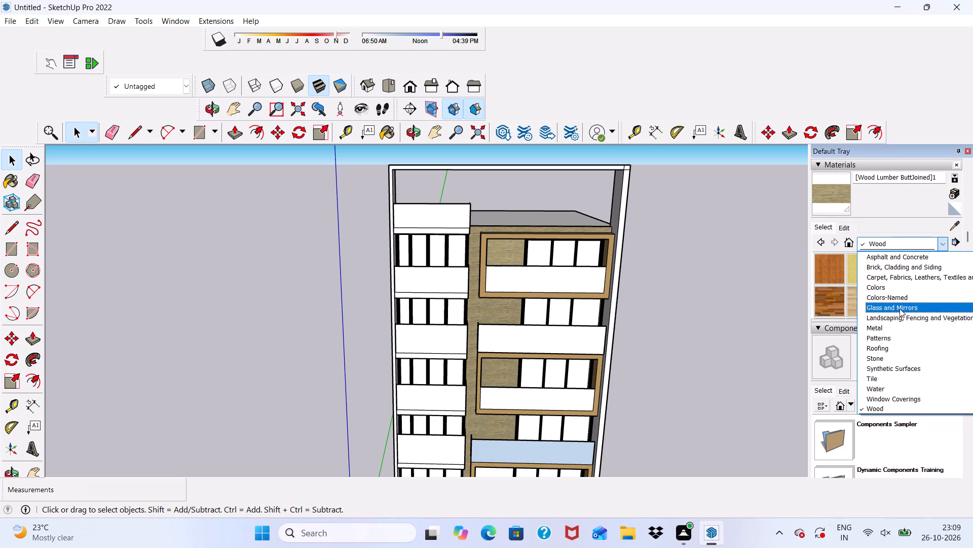
click(900, 306)
click(918, 294)
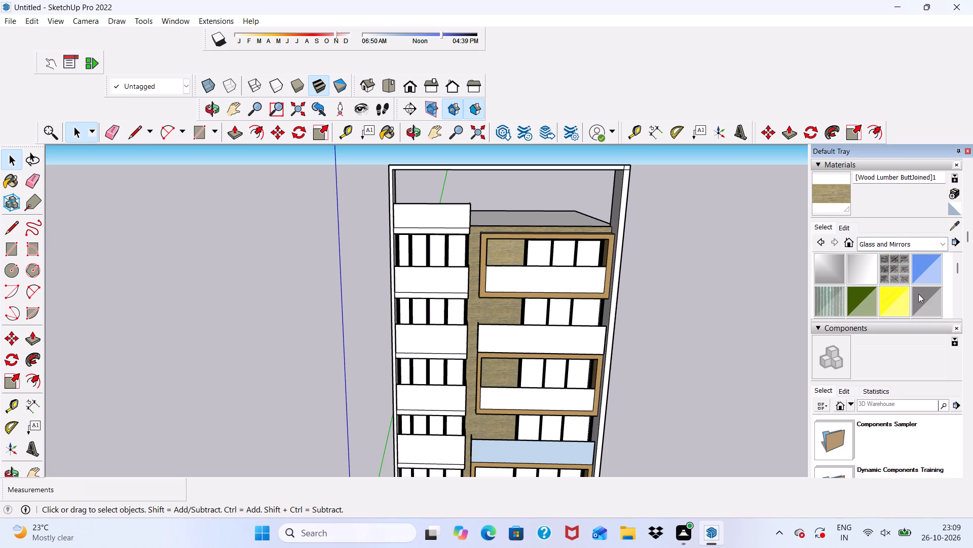
scroll(592, 293, up, 7)
click(568, 267)
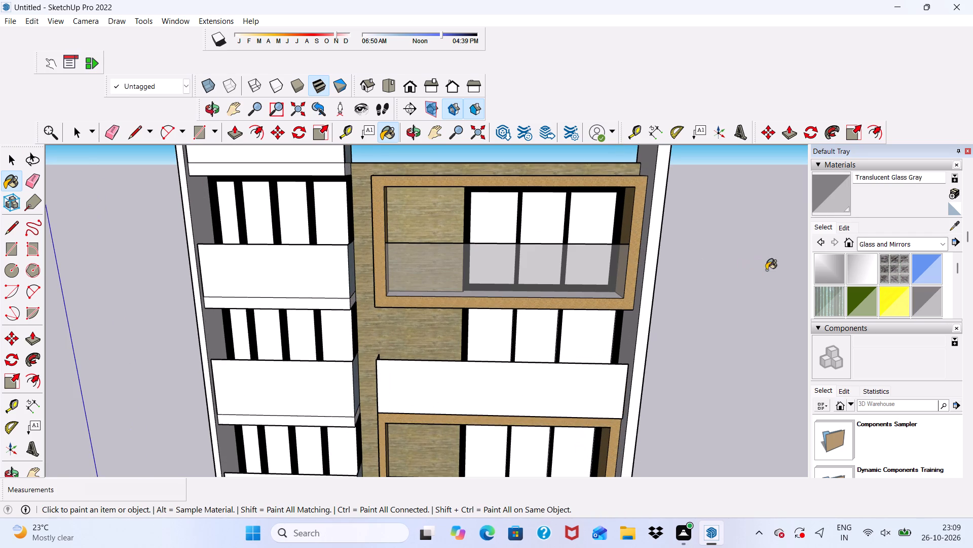
Lighten the colour of the Translucent Glass Gray material to a near-white tone.
click(844, 226)
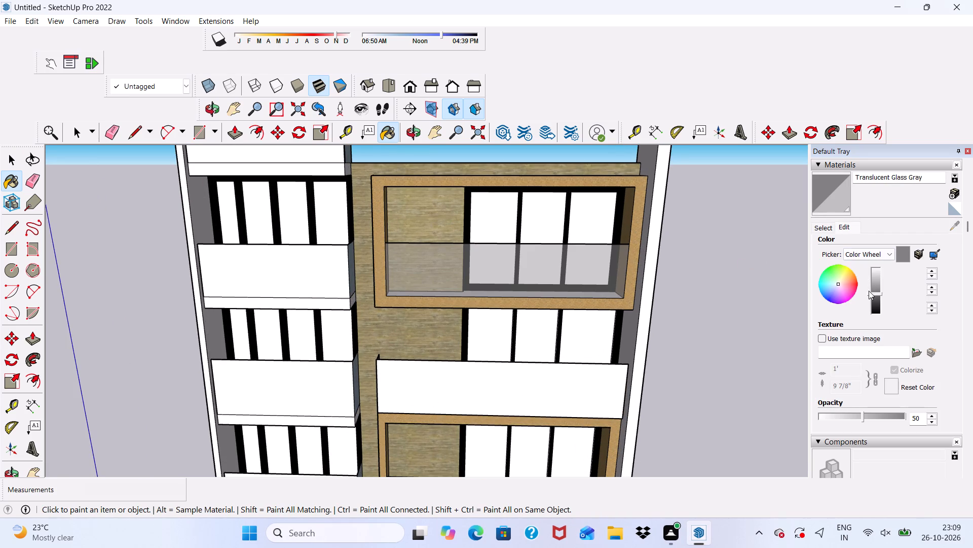
drag(873, 294, 874, 277)
Paint the front and left side parapets of the open balcony below the topmost framed one with Translucent Glass Gray.
scroll(451, 274, up, 2)
scroll(423, 267, down, 4)
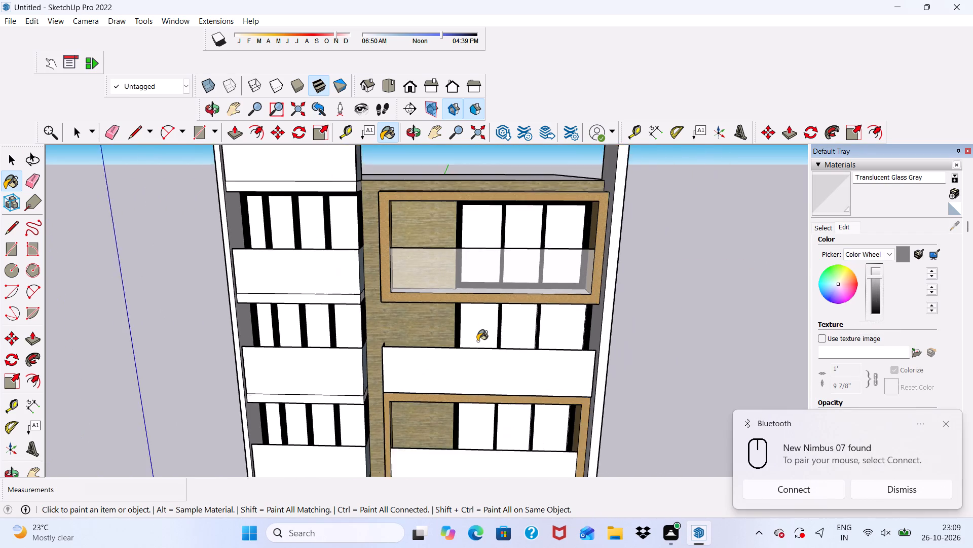
scroll(477, 341, up, 1)
click(461, 360)
scroll(451, 305, down, 3)
middle_drag(460, 331, 586, 348)
scroll(461, 350, up, 3)
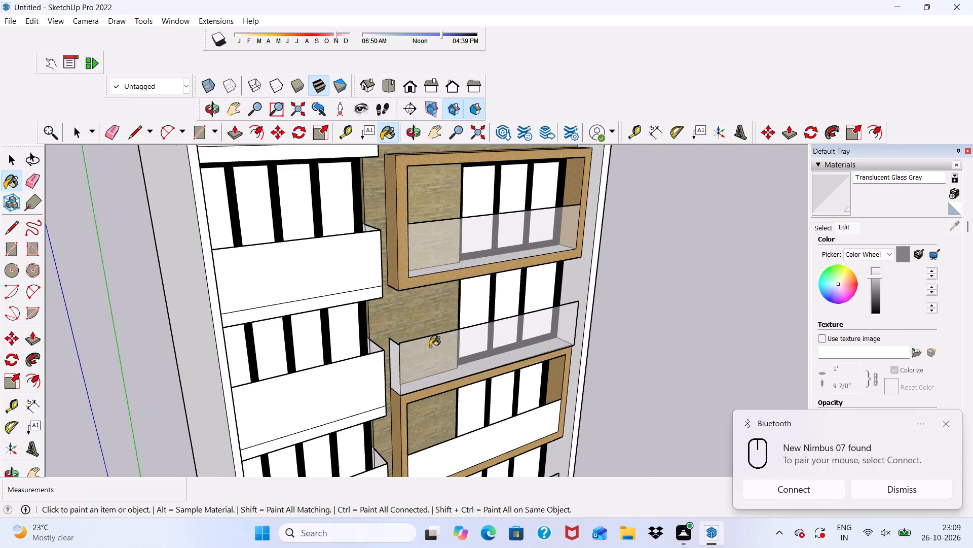
scroll(397, 349, up, 9)
click(398, 347)
Paint the front parapet of the second framed balcony from the top with Translucent Glass Gray.
scroll(380, 323, down, 5)
middle_drag(488, 395, 358, 358)
scroll(386, 269, down, 7)
middle_drag(518, 329, 483, 285)
scroll(444, 441, up, 3)
click(427, 435)
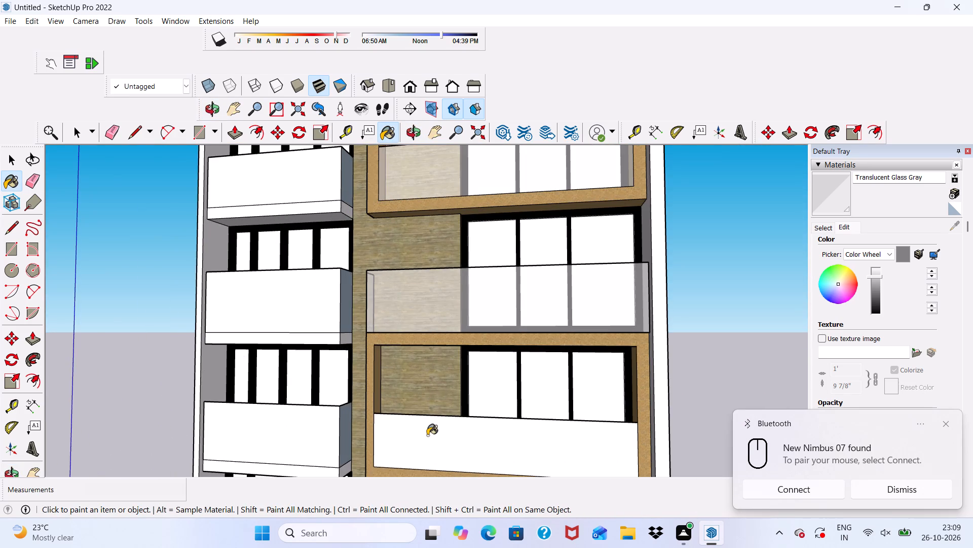
Paint the light blue front parapet of the next open balcony down with Translucent Glass Gray.
scroll(428, 398, down, 1)
middle_drag(428, 398, 603, 419)
scroll(570, 405, up, 2)
scroll(437, 288, down, 7)
middle_drag(481, 340, 381, 357)
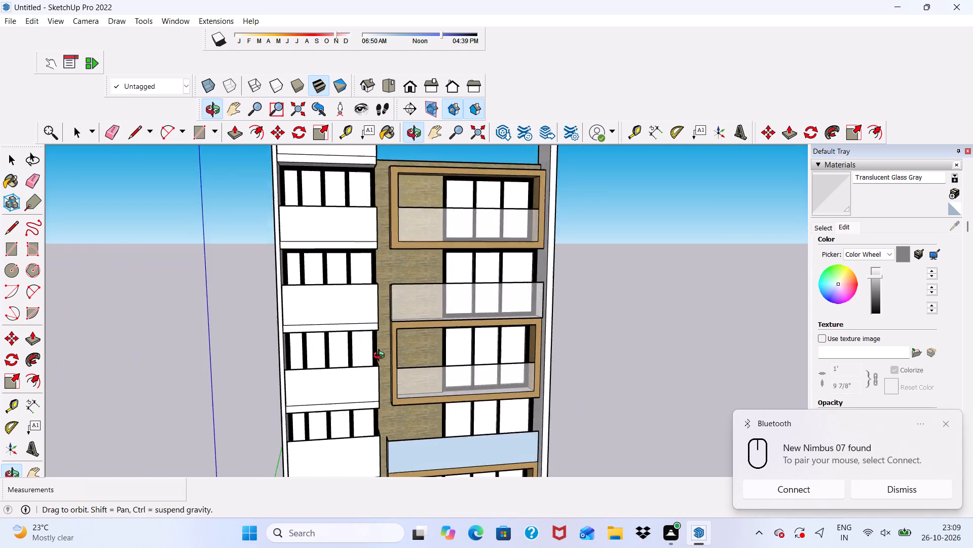
middle_drag(381, 357, 376, 358)
scroll(381, 346, down, 4)
scroll(491, 424, up, 5)
click(461, 426)
Paint the left side parapet of that lower open balcony with Translucent Glass Gray.
scroll(461, 426, down, 2)
middle_drag(458, 423, 374, 362)
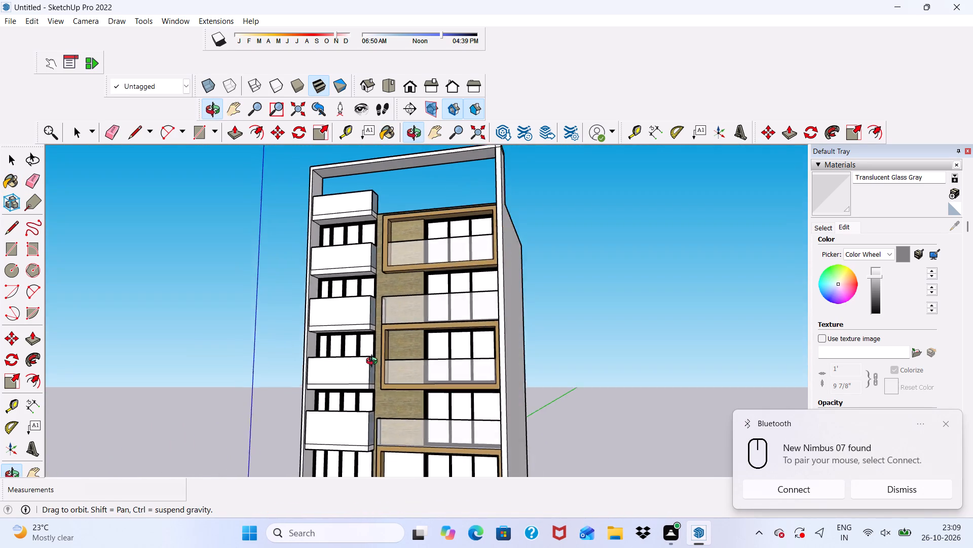
middle_drag(374, 362, 359, 374)
scroll(431, 410, up, 7)
scroll(444, 298, down, 5)
scroll(461, 440, up, 4)
scroll(399, 390, down, 1)
middle_drag(391, 389, 455, 378)
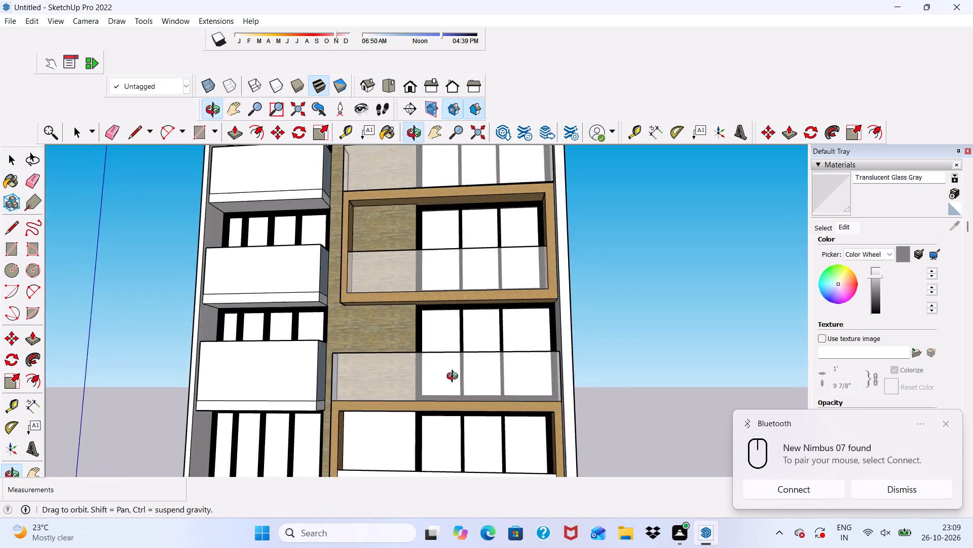
middle_drag(455, 378, 516, 417)
scroll(488, 421, up, 15)
middle_drag(291, 345, 353, 353)
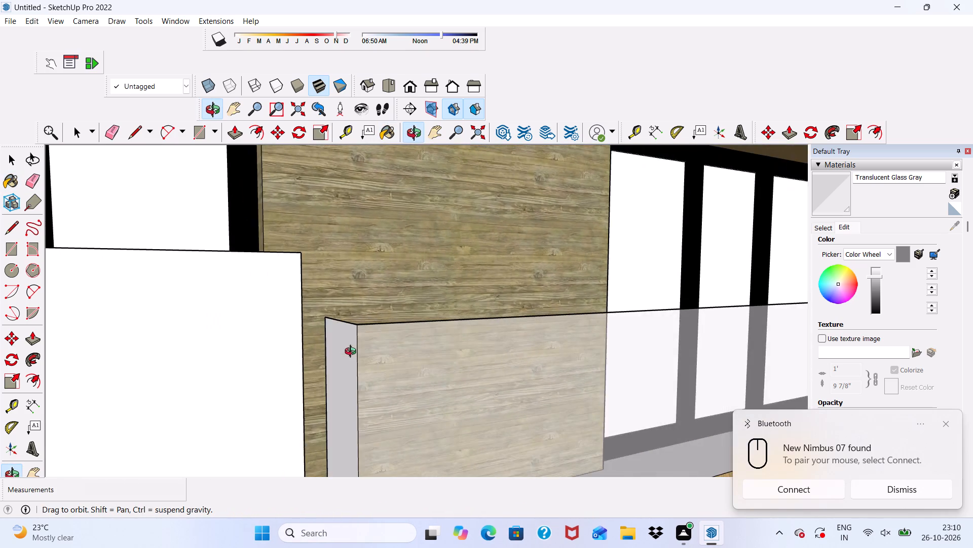
middle_drag(353, 353, 353, 357)
scroll(352, 357, up, 3)
click(351, 355)
scroll(330, 296, down, 13)
middle_drag(417, 368, 365, 405)
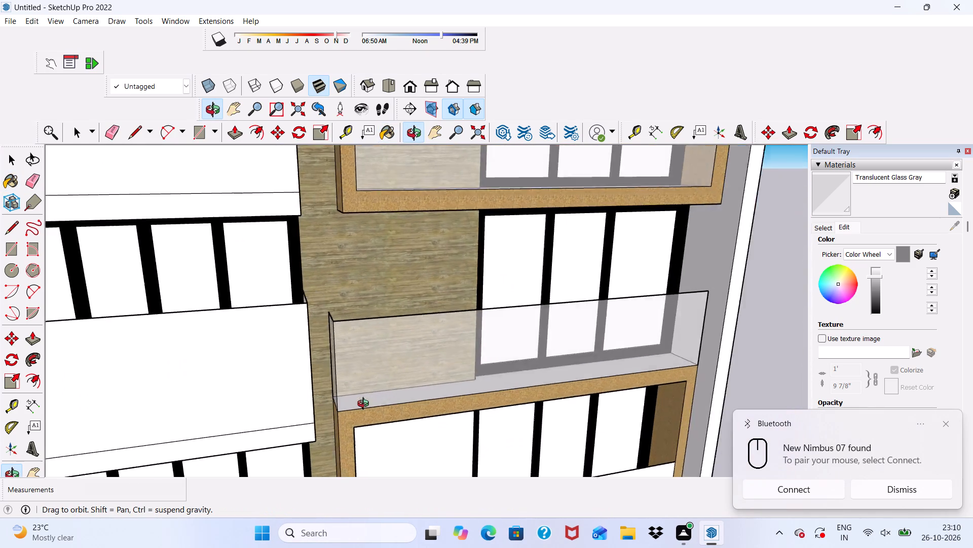
Paint the front parapet of the lowest framed balcony with Translucent Glass Gray.
middle_drag(365, 405, 312, 413)
scroll(350, 366, up, 1)
scroll(393, 303, down, 5)
scroll(494, 344, down, 1)
middle_drag(494, 344, 498, 257)
scroll(497, 258, down, 6)
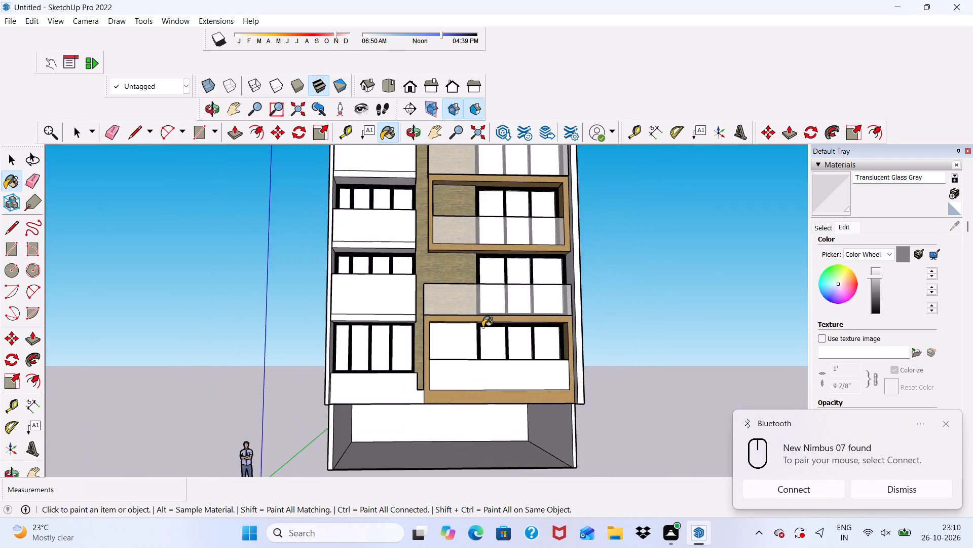
scroll(482, 327, down, 1)
scroll(472, 363, up, 4)
click(471, 363)
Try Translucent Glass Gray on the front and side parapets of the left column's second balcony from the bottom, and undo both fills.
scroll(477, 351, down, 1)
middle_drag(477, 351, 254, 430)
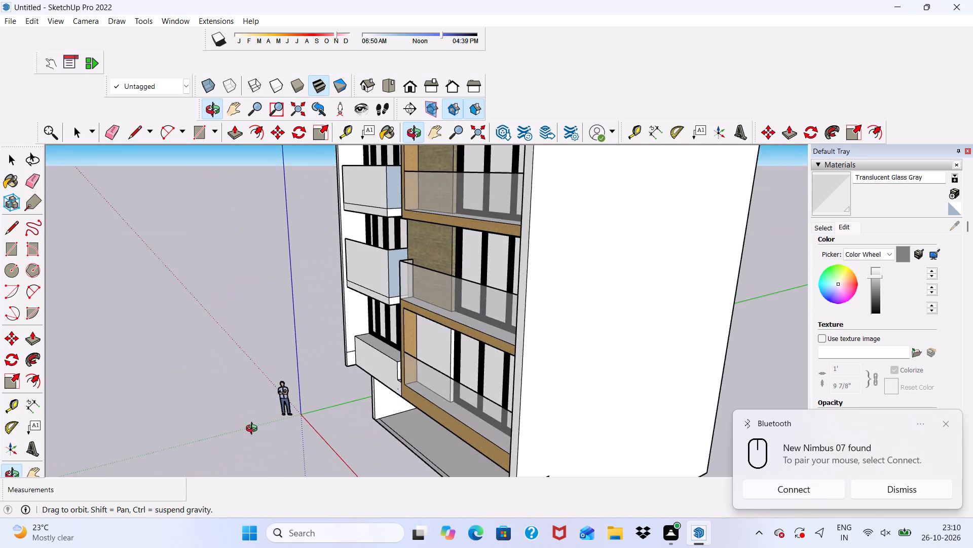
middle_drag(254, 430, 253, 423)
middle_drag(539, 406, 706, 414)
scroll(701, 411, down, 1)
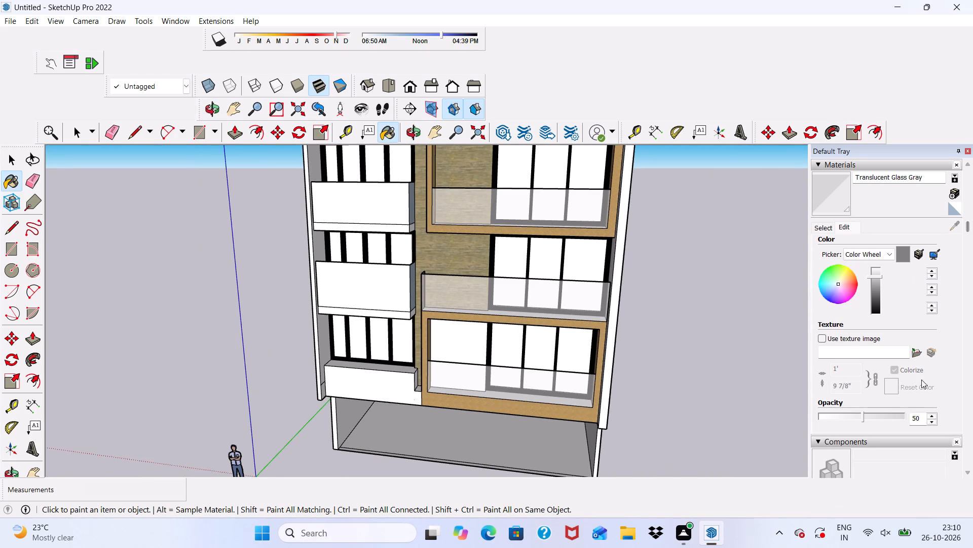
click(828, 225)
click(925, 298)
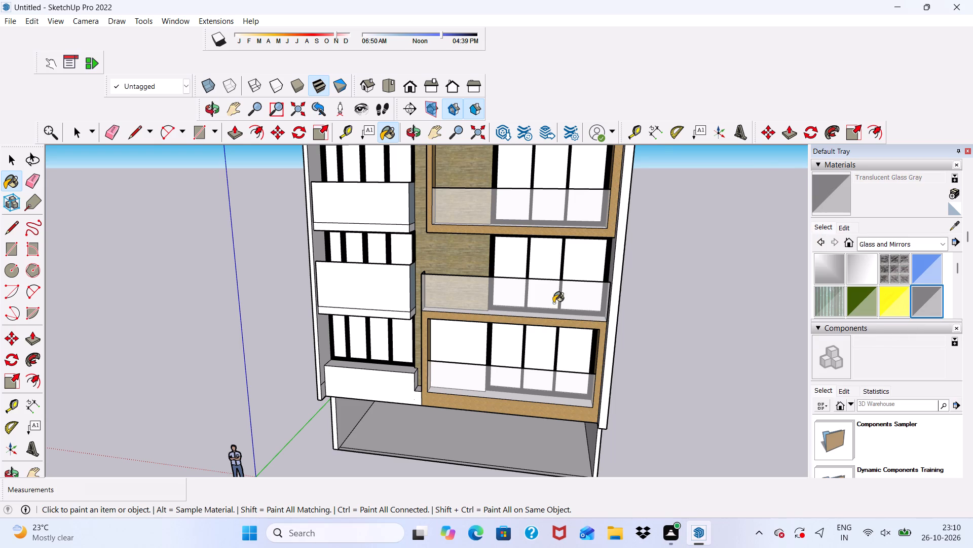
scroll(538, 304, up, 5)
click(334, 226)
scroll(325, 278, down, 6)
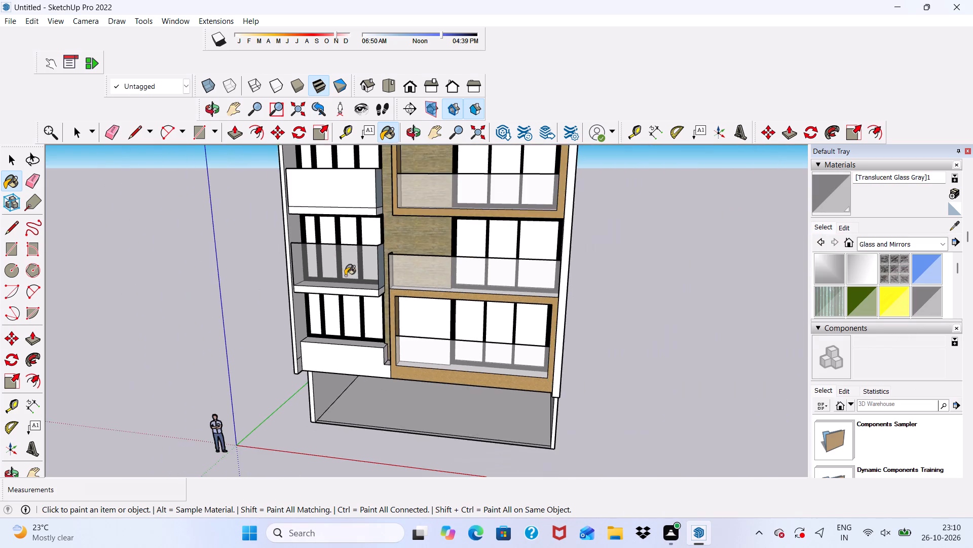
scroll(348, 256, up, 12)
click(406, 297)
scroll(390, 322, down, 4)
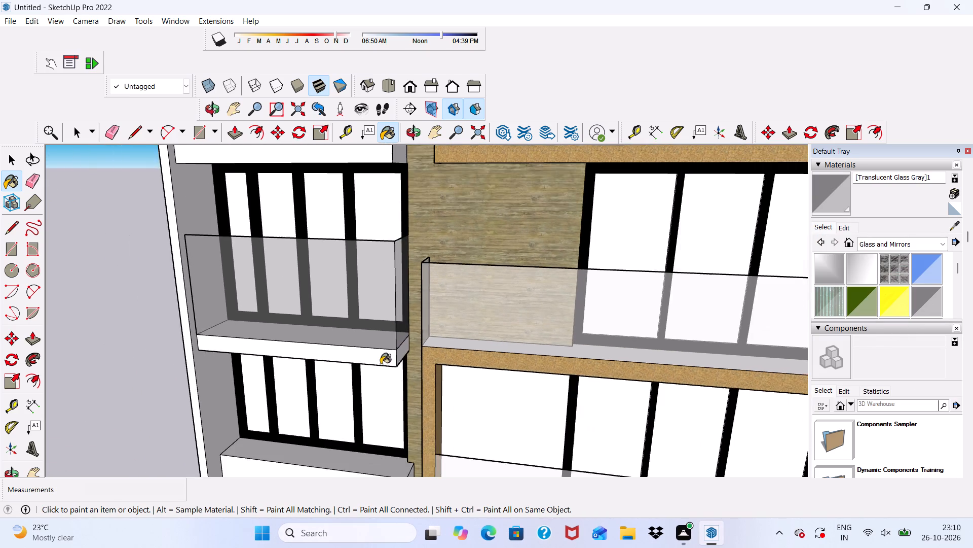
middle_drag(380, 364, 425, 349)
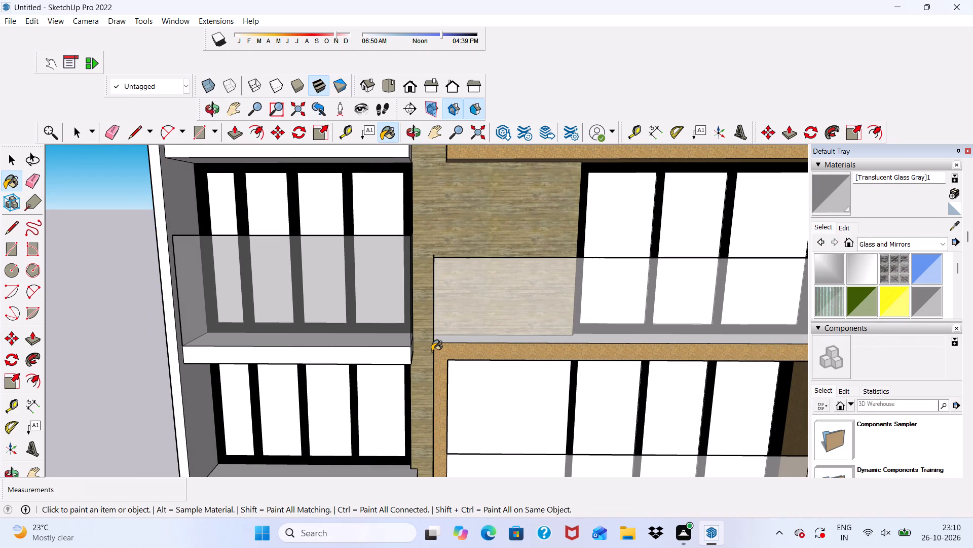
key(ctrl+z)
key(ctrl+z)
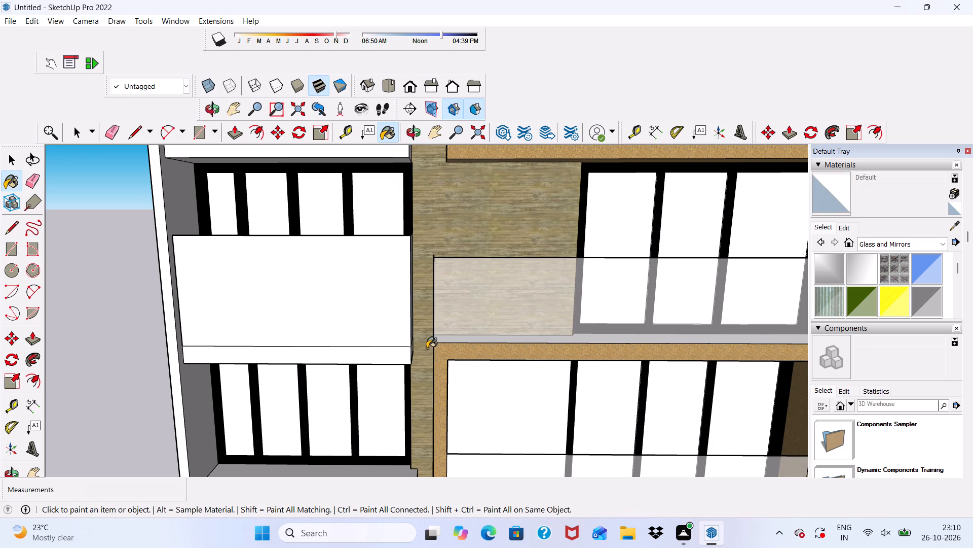
Paint the front parapet of the left column's second balcony from the bottom with Translucent Glass Gray.
click(919, 297)
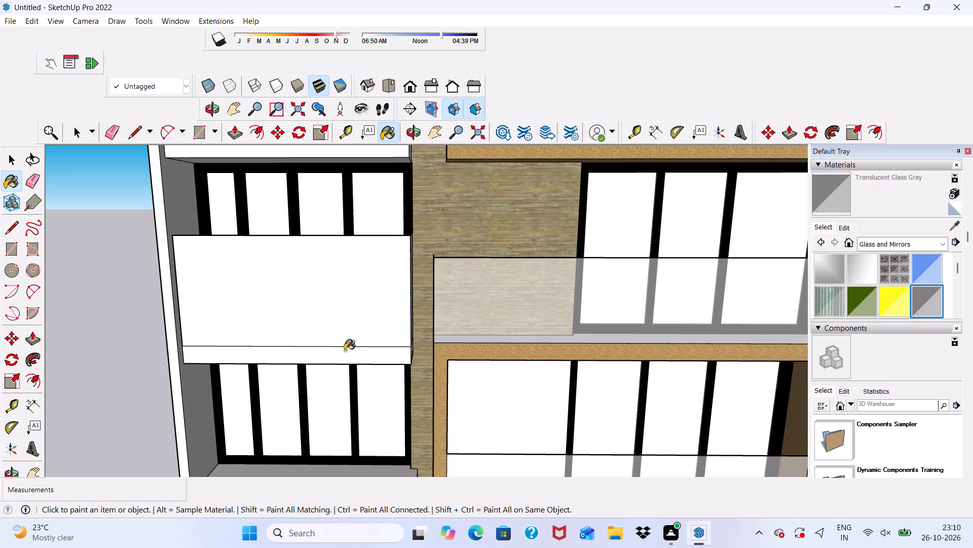
click(343, 340)
Lighten the colour of the translucent gray glass applied to that front parapet.
click(842, 229)
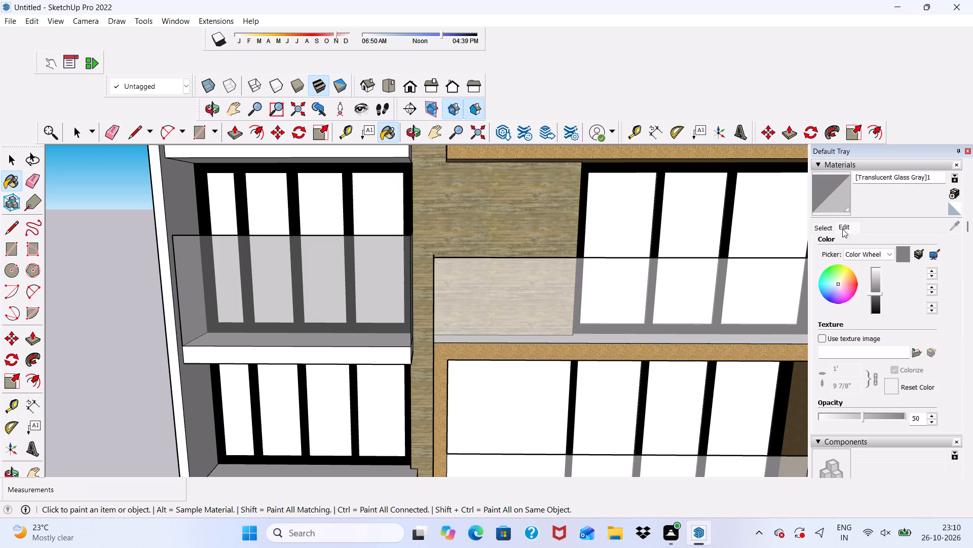
drag(872, 294, 872, 282)
click(872, 282)
Paint the right side parapet of the same left-column balcony with the lightened translucent gray glass.
scroll(50, 25, up, 3)
scroll(12, 1, down, 5)
middle_drag(257, 306, 82, 329)
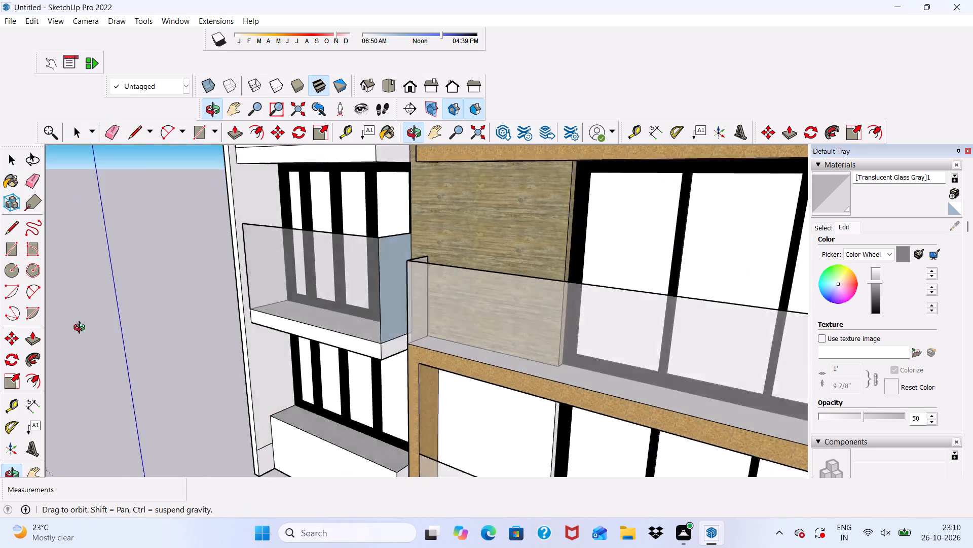
middle_drag(82, 329, 65, 336)
scroll(293, 289, up, 4)
click(463, 242)
scroll(461, 241, down, 3)
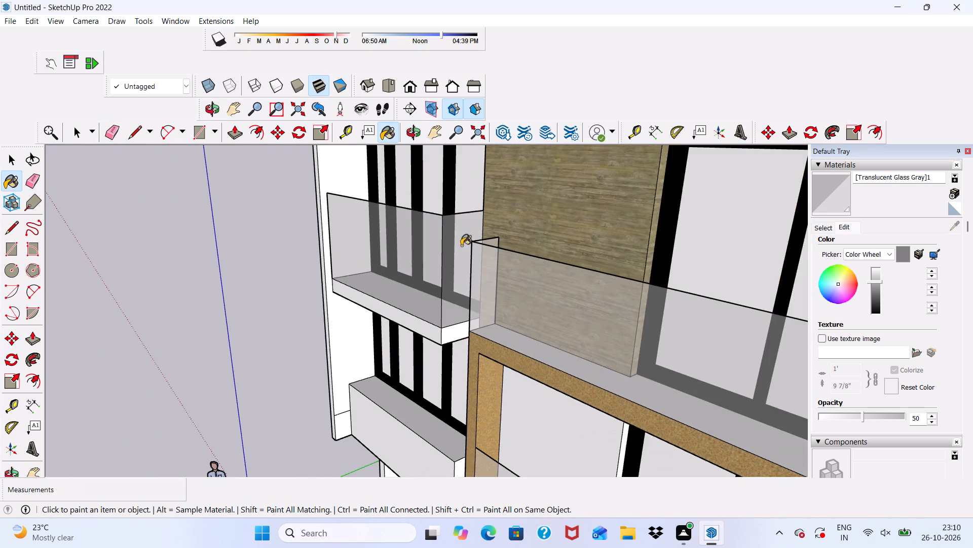
Paint the front and right side parapets of the left column's third balcony from the bottom with the lightened gray glass.
scroll(461, 246, down, 13)
drag(450, 239, 449, 252)
middle_drag(446, 283, 544, 271)
scroll(544, 271, up, 2)
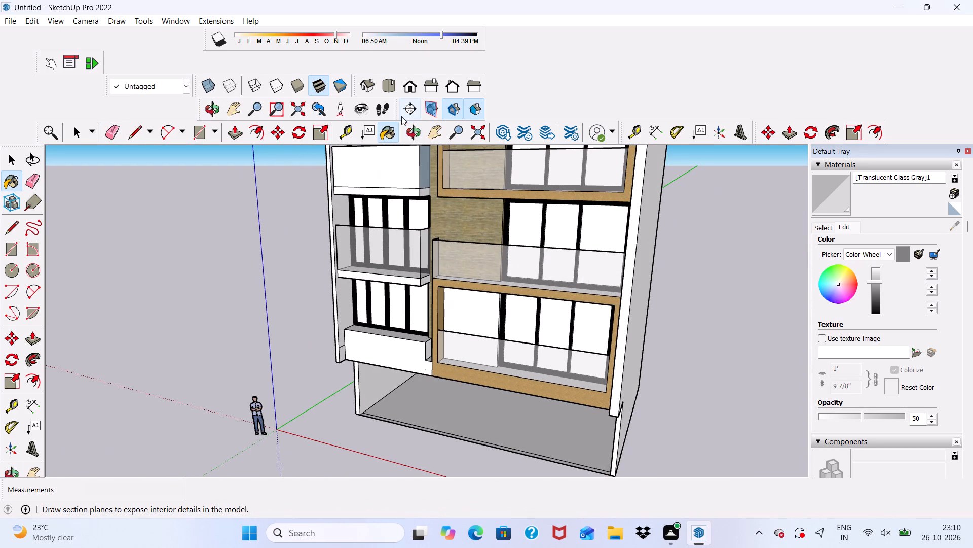
scroll(388, 177, down, 8)
scroll(392, 233, up, 7)
click(389, 182)
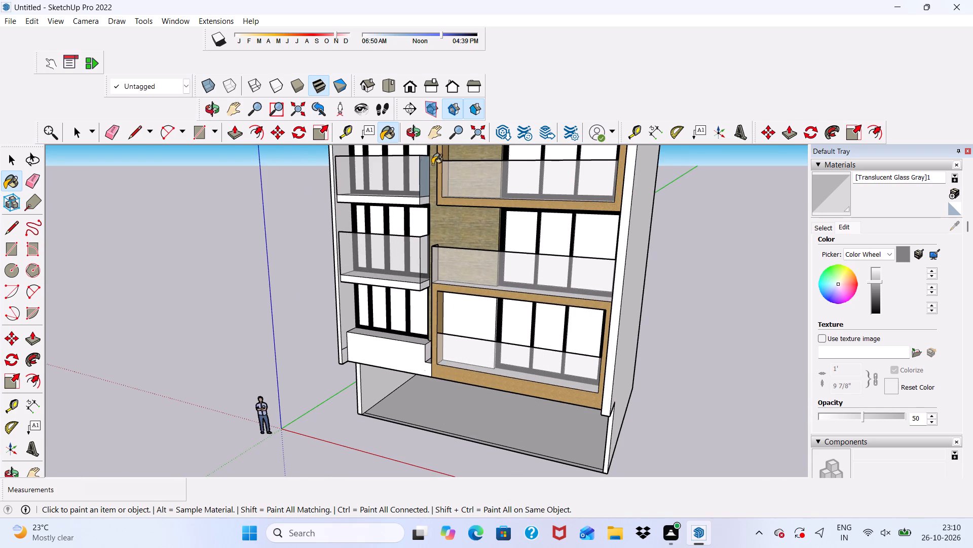
middle_drag(438, 170, 410, 204)
scroll(410, 204, up, 5)
click(428, 180)
Paint the front and right side parapets of the left column's fourth balcony from the bottom with the lightened gray glass.
scroll(423, 185, down, 9)
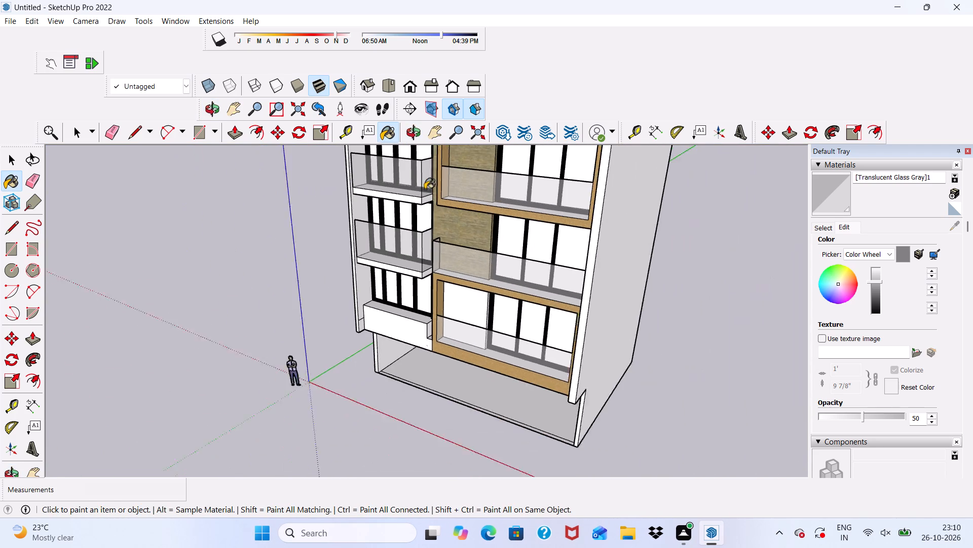
scroll(425, 189, down, 15)
scroll(415, 181, up, 12)
click(419, 180)
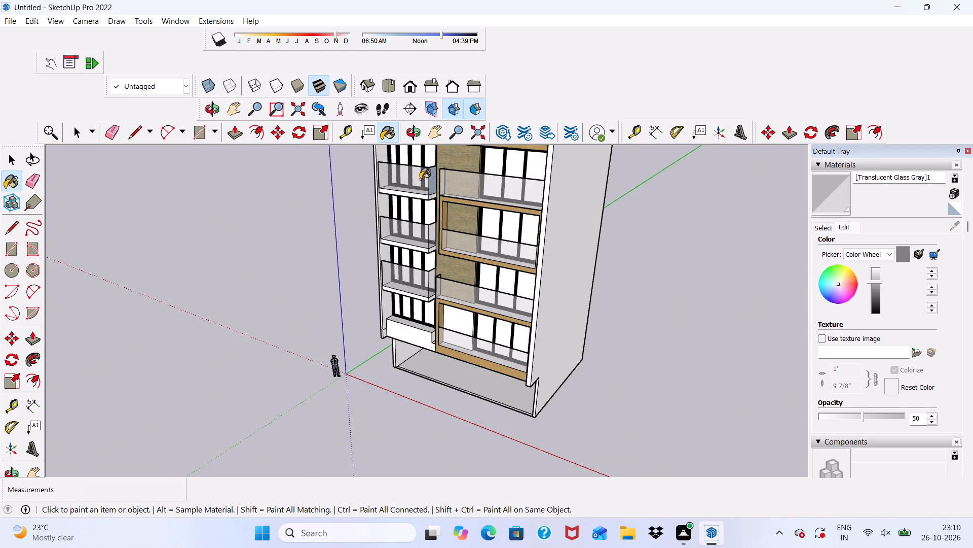
scroll(427, 176, up, 14)
click(433, 181)
Paint the front and right side parapets of the left column's balcony beside the topmost framed one with the lightened gray glass.
scroll(431, 190, down, 6)
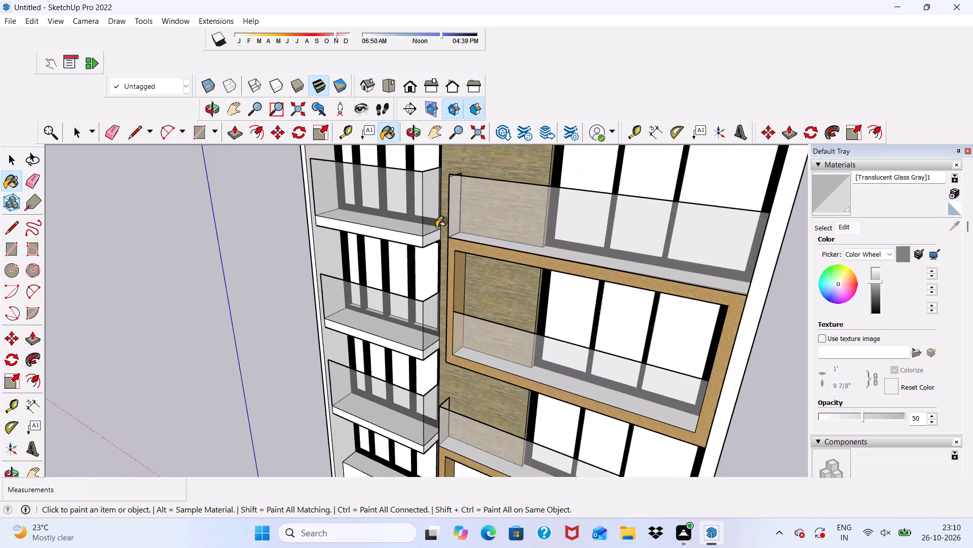
scroll(436, 227, down, 9)
scroll(403, 184, up, 4)
click(404, 179)
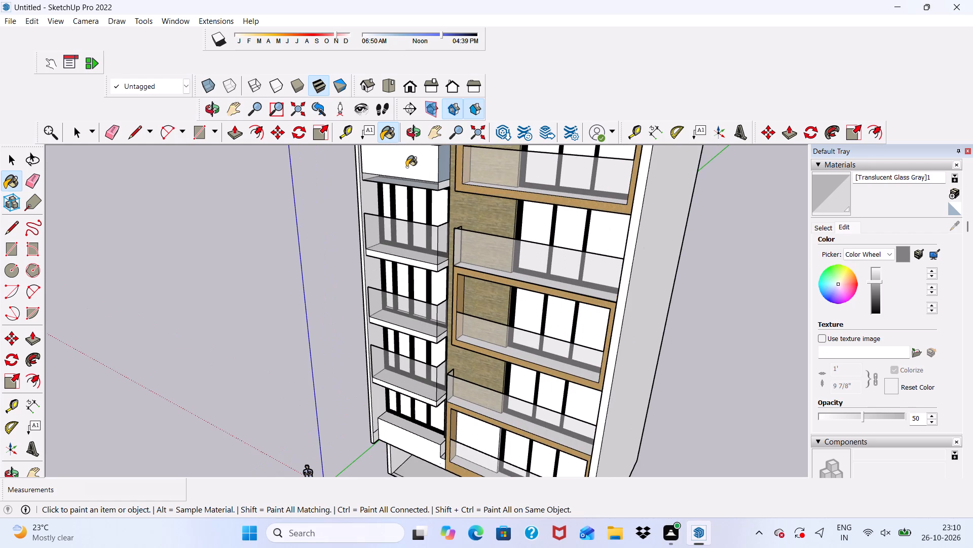
key(ctrl+z)
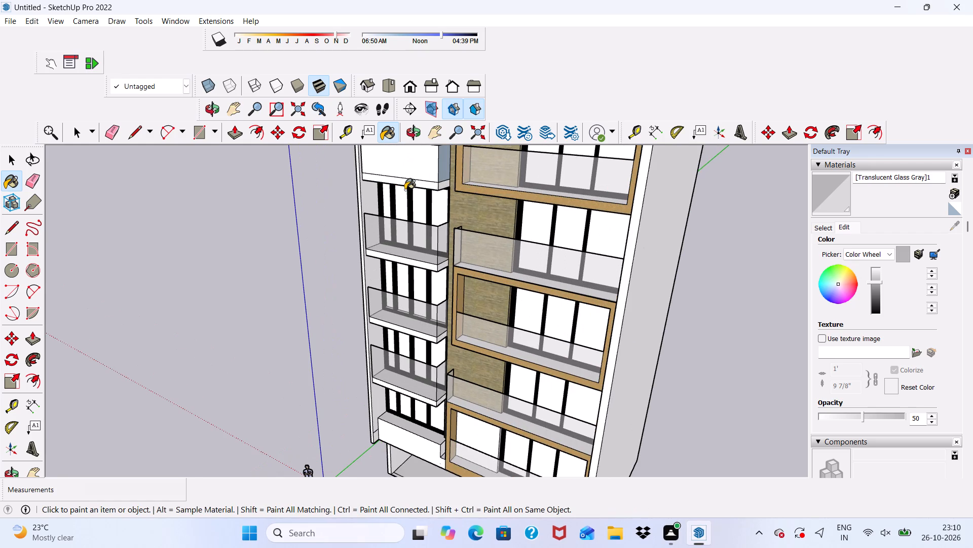
scroll(448, 180, up, 3)
click(422, 160)
scroll(445, 172, up, 6)
click(443, 172)
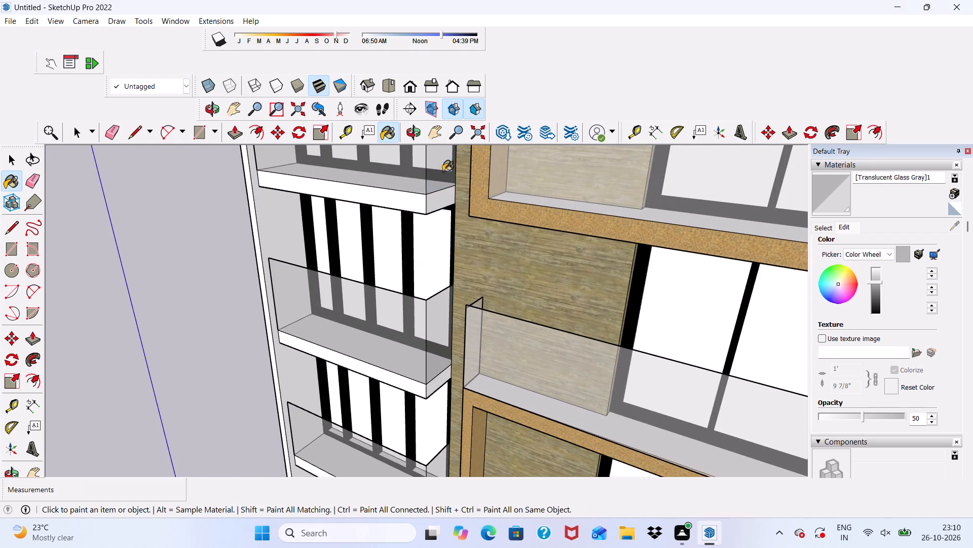
Paint the front and right side parapets of the roof-level balcony in the left column with the lightened gray glass.
scroll(440, 174, down, 19)
scroll(390, 196, up, 9)
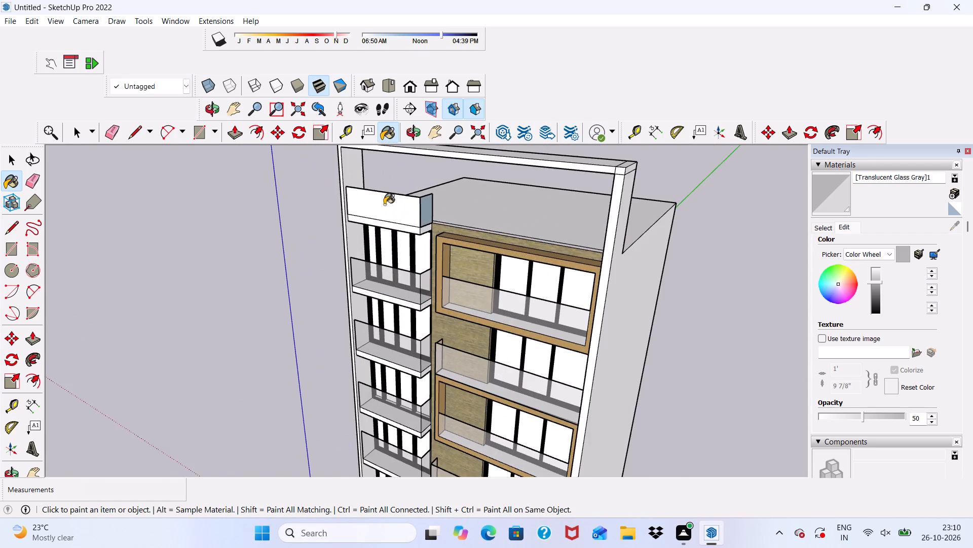
click(384, 204)
scroll(430, 198, up, 8)
click(418, 212)
Paint the four panes of the left column's topmost window with the lightened translucent gray glass.
middle_drag(418, 212, 548, 177)
scroll(550, 170, up, 1)
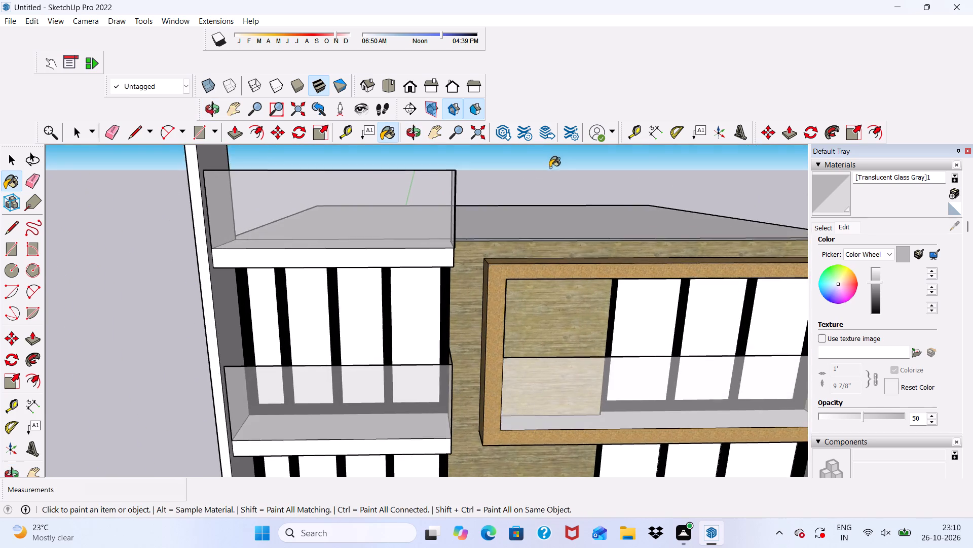
scroll(550, 162, down, 9)
middle_drag(518, 319, 520, 272)
scroll(520, 271, up, 1)
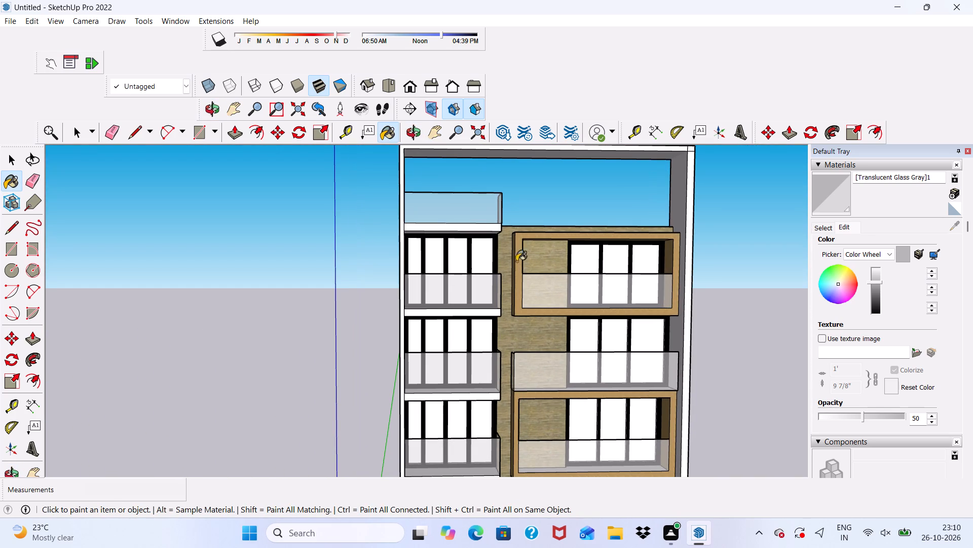
scroll(498, 273, down, 1)
scroll(482, 295, up, 12)
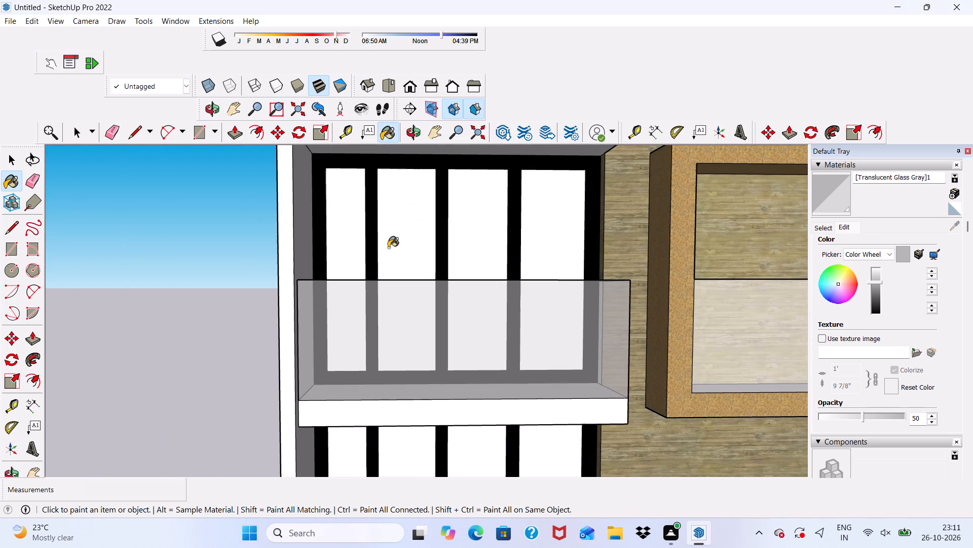
click(366, 256)
click(351, 247)
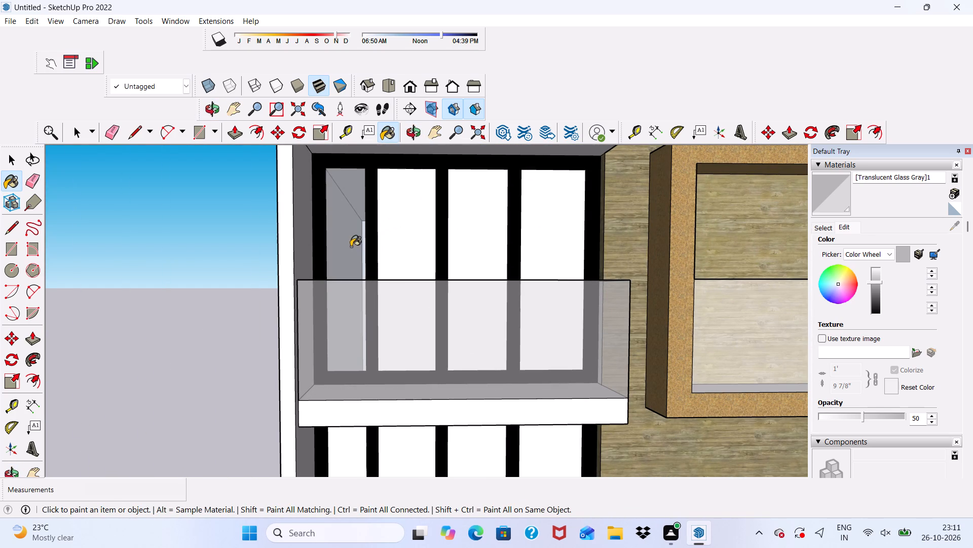
click(425, 231)
click(494, 219)
click(560, 209)
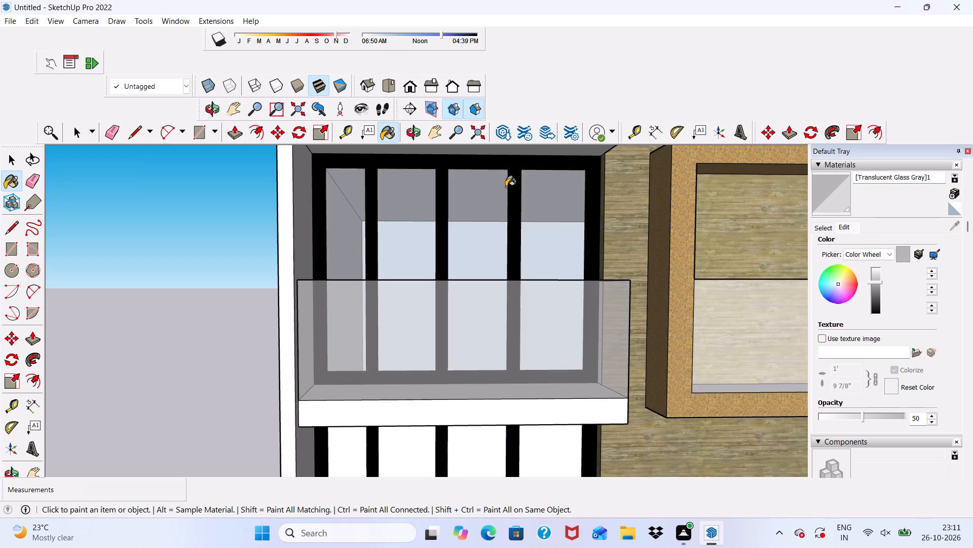
Paint the four panes of the left column's second window from the top with the lightened gray glass.
scroll(500, 187, down, 8)
middle_drag(510, 287, 508, 345)
scroll(499, 343, up, 9)
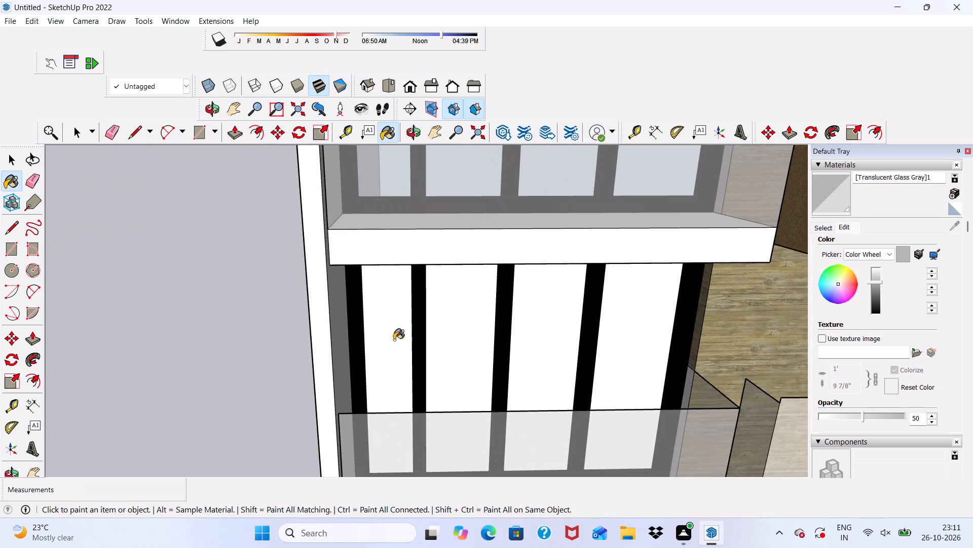
click(393, 340)
click(439, 326)
click(546, 336)
click(624, 325)
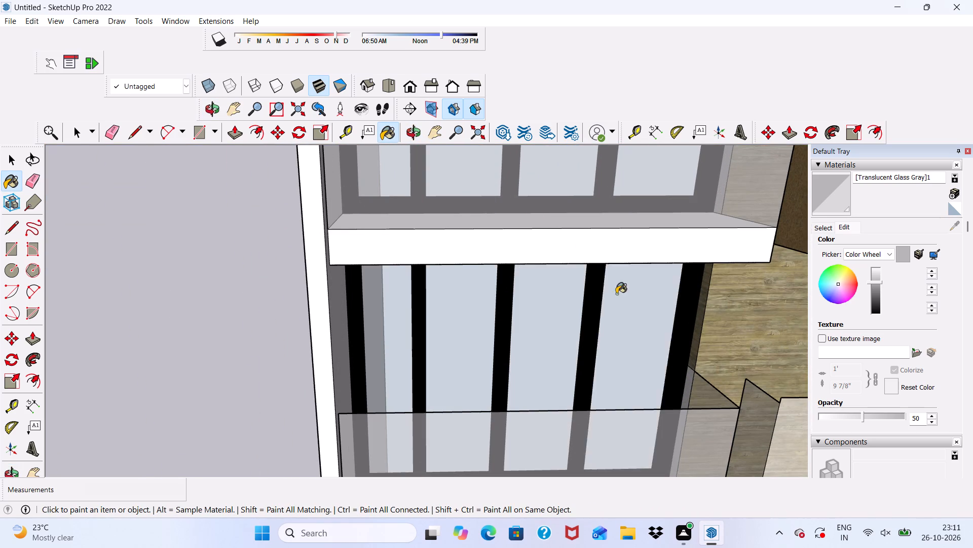
Paint the four panes of the left column's third window from the top with the lightened gray glass.
scroll(511, 219, down, 8)
middle_drag(507, 443, 491, 357)
scroll(491, 357, up, 1)
scroll(490, 248, down, 6)
scroll(479, 385, up, 3)
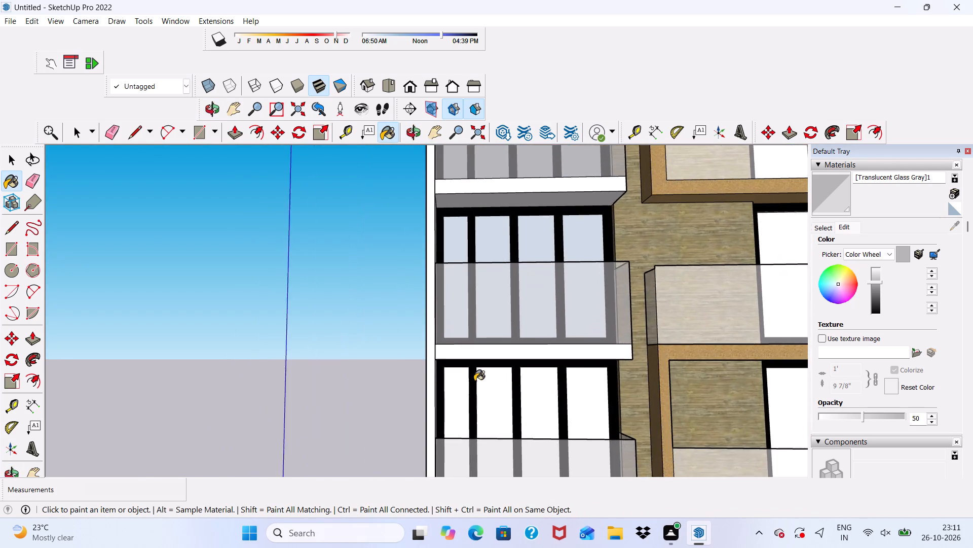
scroll(474, 381, up, 6)
click(464, 384)
click(514, 400)
drag(588, 391, 618, 398)
click(648, 395)
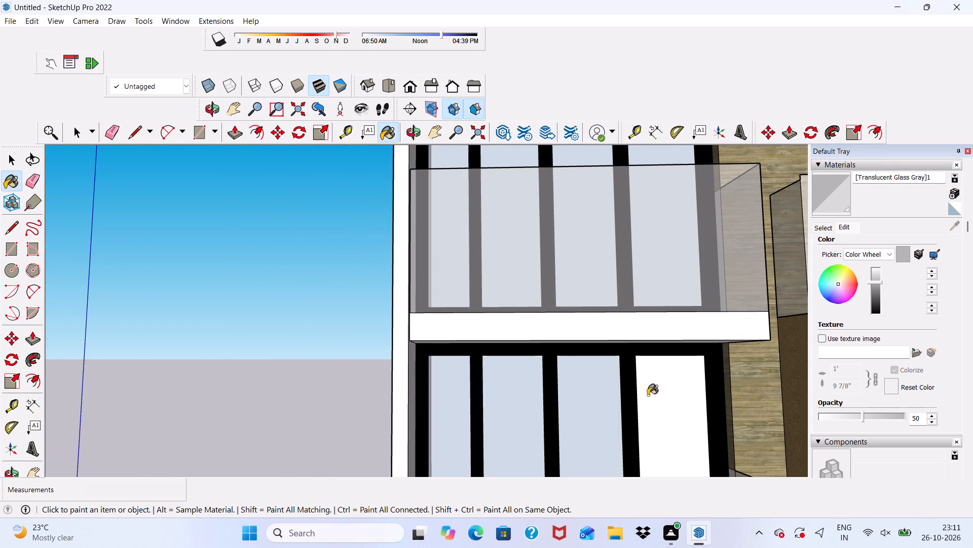
Paint the four panes of the left column's fourth window from the top with the lightened gray glass.
scroll(504, 291, down, 11)
middle_drag(513, 375, 521, 422)
scroll(521, 422, up, 2)
scroll(506, 346, down, 4)
scroll(490, 473, up, 5)
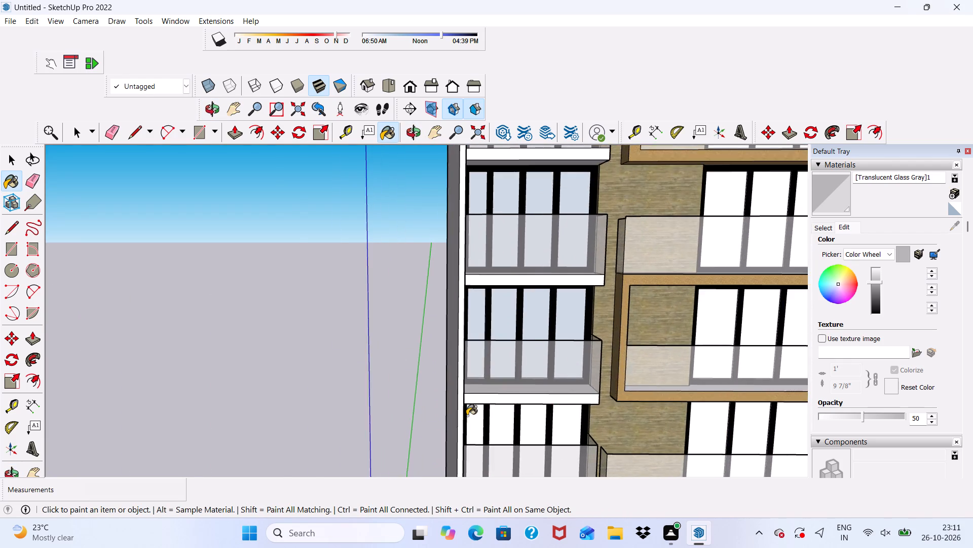
scroll(467, 416, up, 8)
click(469, 410)
drag(529, 421, 540, 427)
drag(616, 420, 622, 420)
click(699, 405)
scroll(701, 416, down, 2)
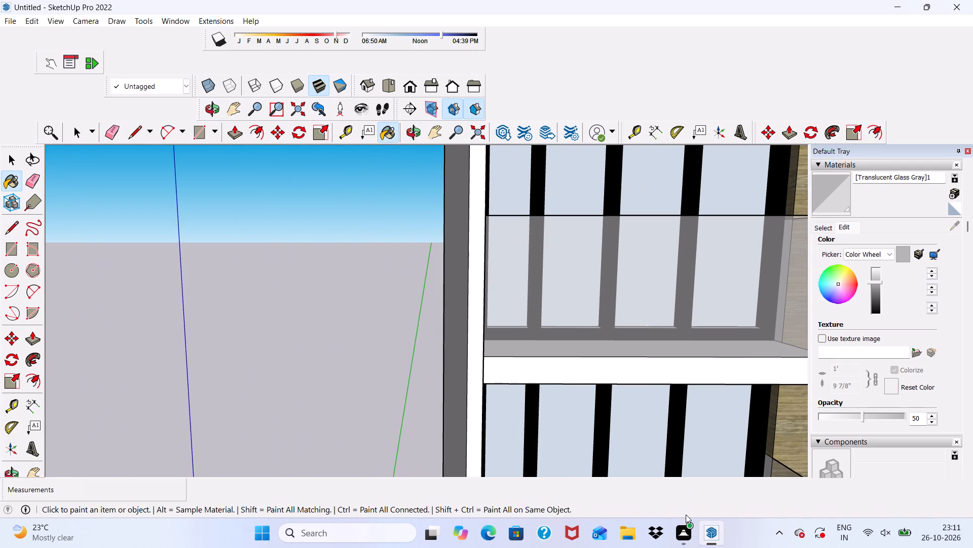
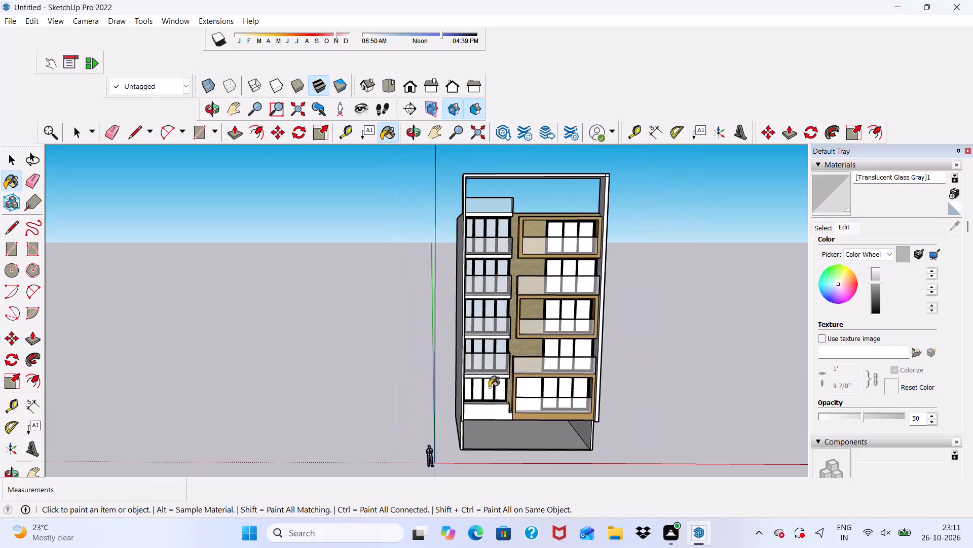
Paint the four panes of the left column's lowest window with the lightened translucent gray glass.
scroll(489, 394, up, 12)
scroll(453, 384, down, 1)
scroll(450, 374, up, 3)
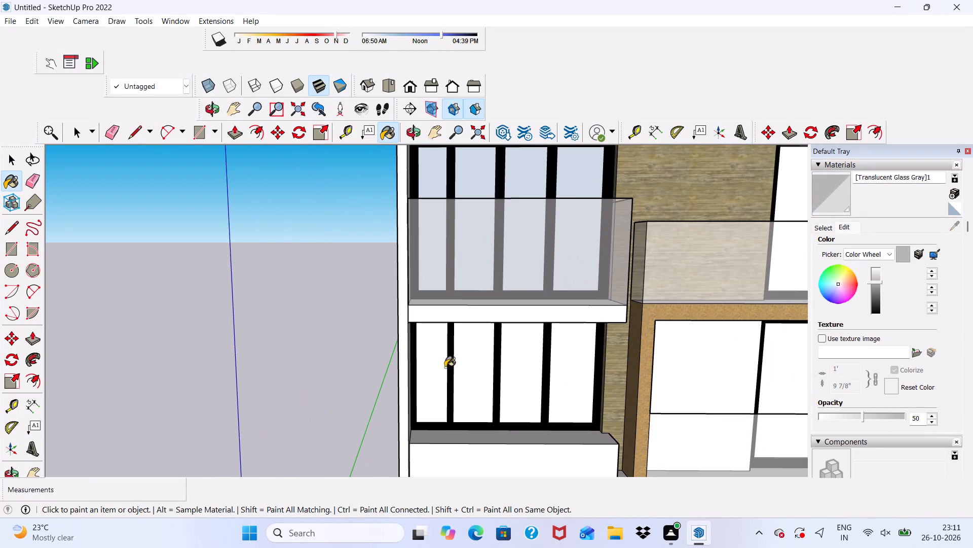
click(437, 354)
click(459, 362)
drag(508, 365, 515, 362)
click(588, 355)
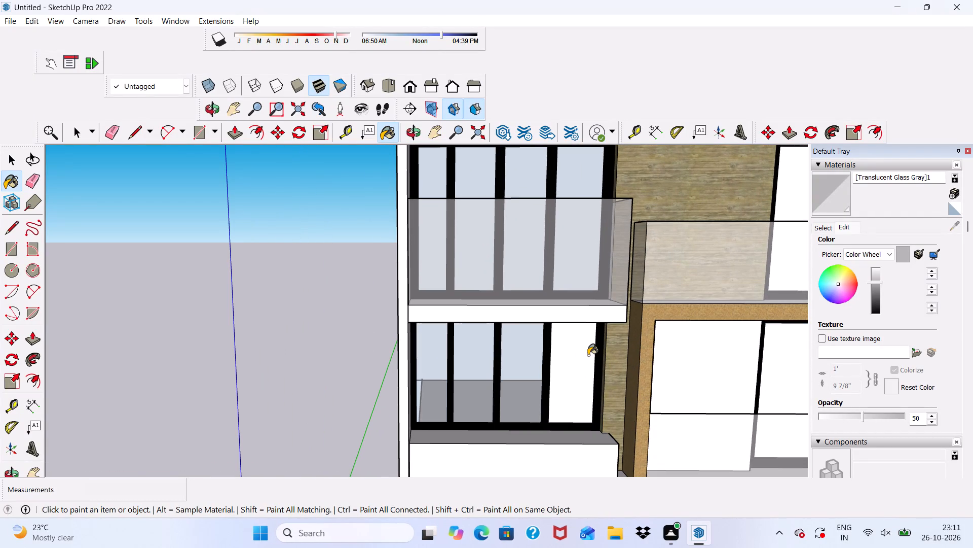
Paint the three panes of the right column's lowest window with the lightened translucent gray glass.
scroll(471, 363, down, 10)
scroll(504, 350, up, 1)
scroll(504, 350, down, 1)
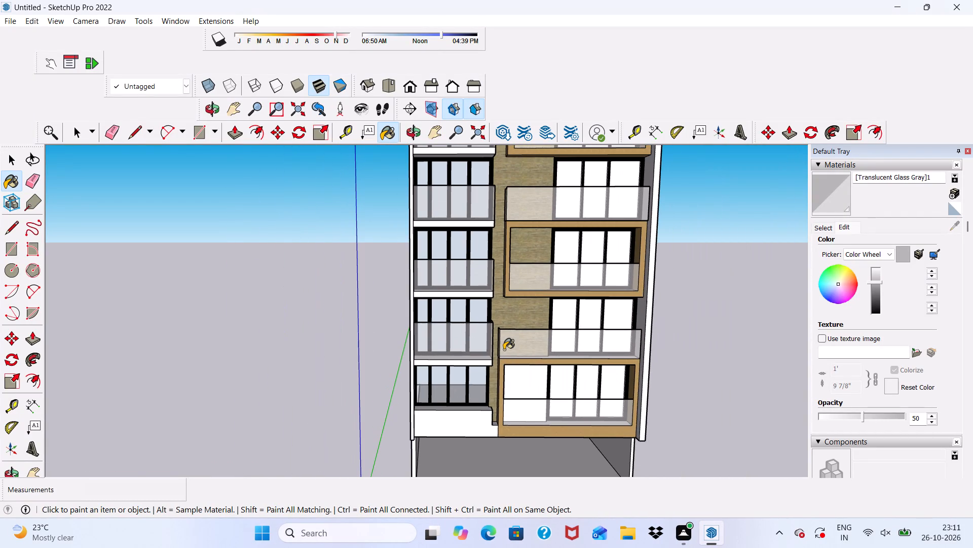
scroll(503, 349, up, 3)
scroll(498, 330, down, 9)
middle_drag(534, 412, 508, 351)
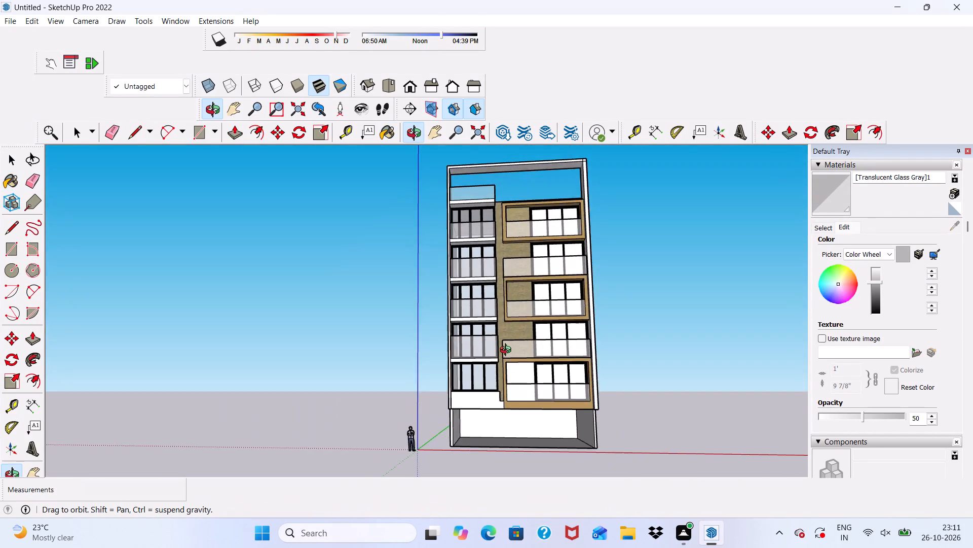
middle_drag(508, 351, 483, 464)
scroll(482, 464, up, 15)
scroll(591, 413, down, 1)
scroll(591, 444, up, 2)
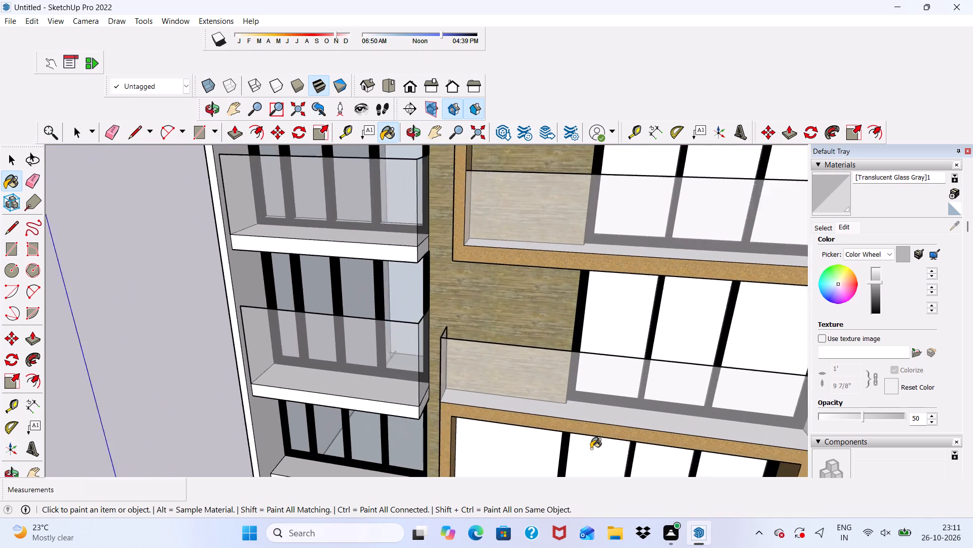
scroll(591, 449, up, 2)
click(588, 443)
scroll(561, 307, down, 9)
middle_drag(575, 310, 680, 249)
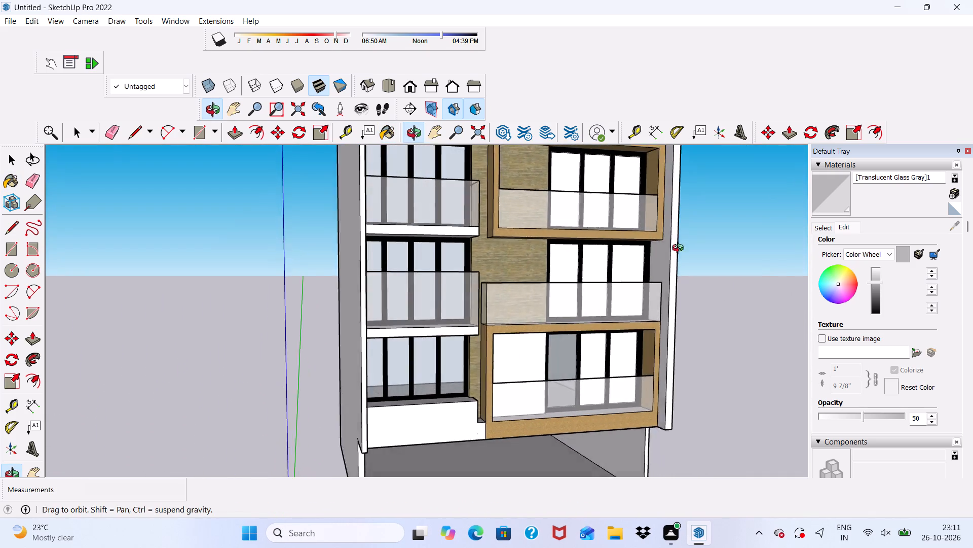
middle_drag(680, 249, 688, 271)
scroll(633, 326, up, 7)
click(550, 348)
click(604, 356)
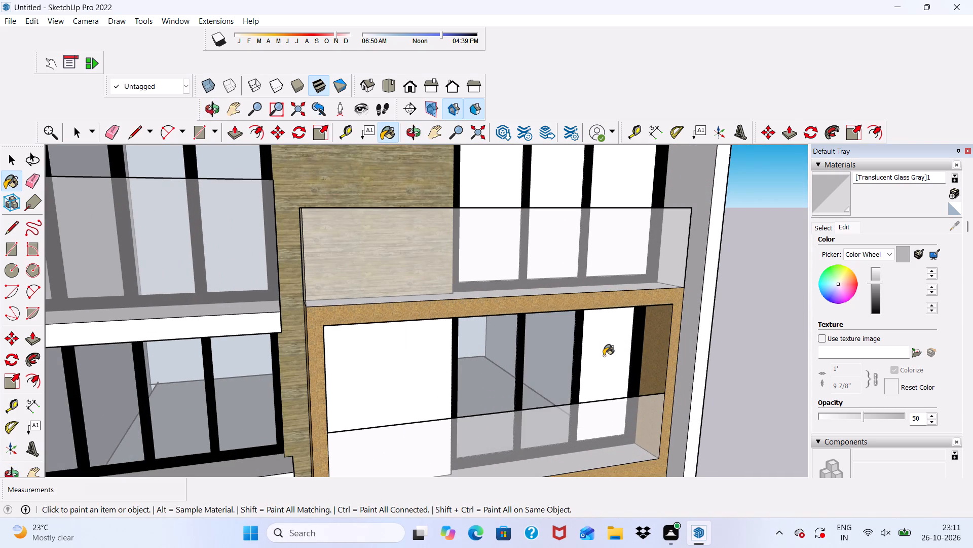
Paint the three panes of the right column's second window from the bottom with the lightened gray glass.
click(497, 187)
drag(537, 184, 550, 184)
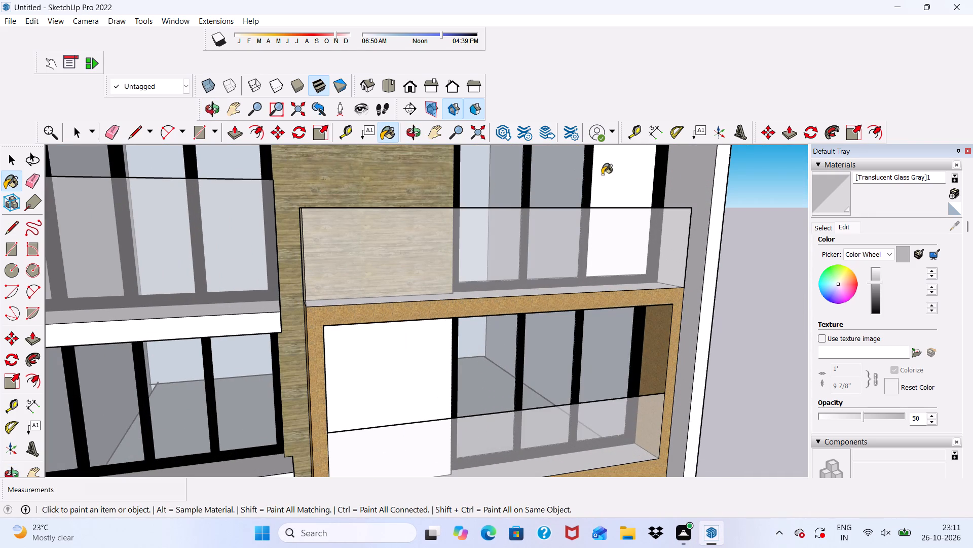
click(623, 177)
Paint the three panes of the right column's second window from the top with the lightened gray glass.
scroll(423, 442, down, 5)
scroll(410, 500, up, 2)
scroll(461, 444, down, 11)
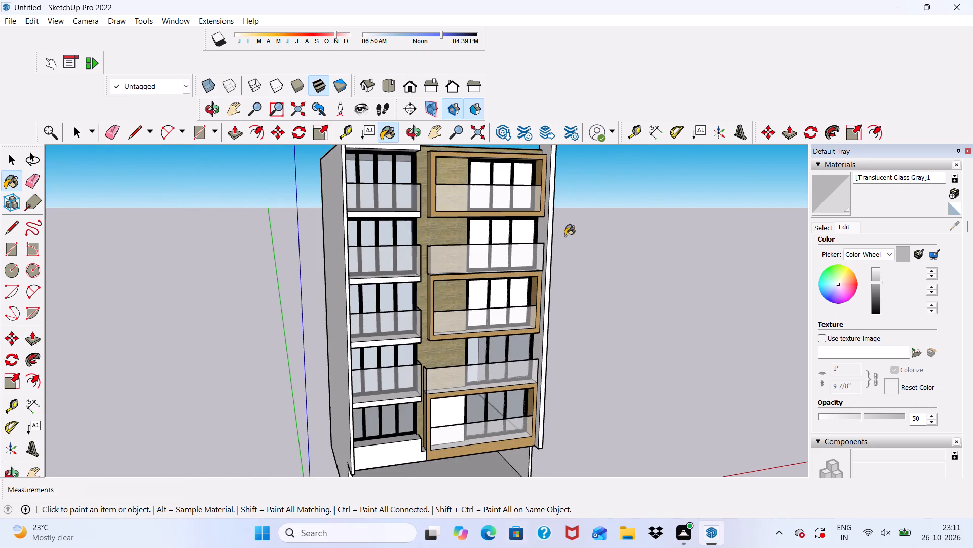
scroll(547, 249, up, 10)
click(434, 240)
click(470, 227)
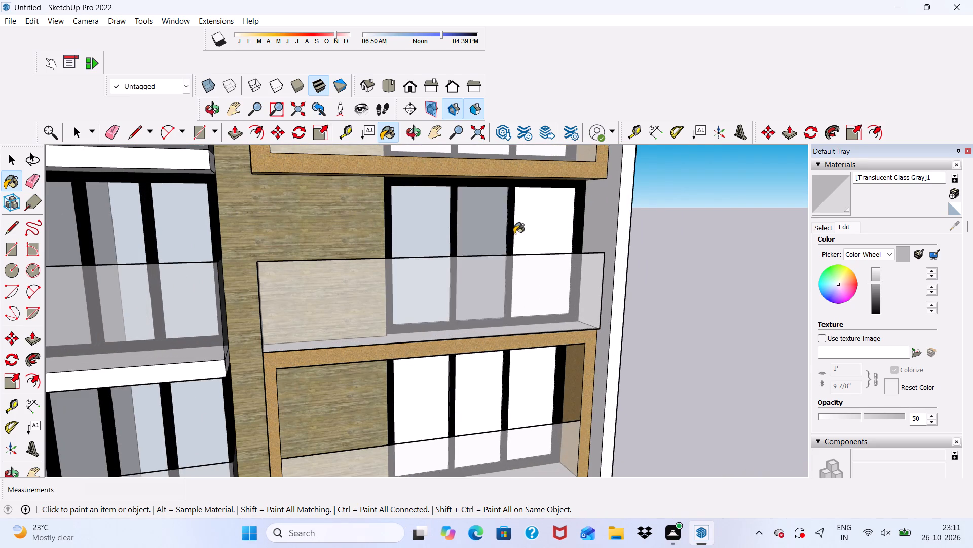
scroll(412, 311, down, 1)
middle_drag(397, 320, 395, 325)
click(526, 248)
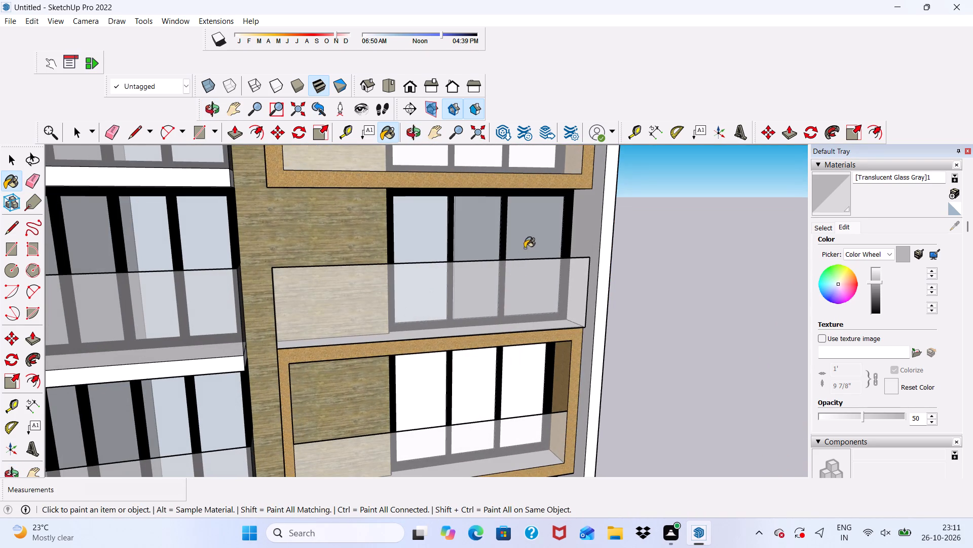
Paint the three panes of the right column's middle window with the lightened gray glass.
click(439, 390)
drag(474, 370, 482, 373)
click(523, 382)
Paint the three panes of the right column's topmost window with the lightened gray glass.
scroll(443, 358, down, 5)
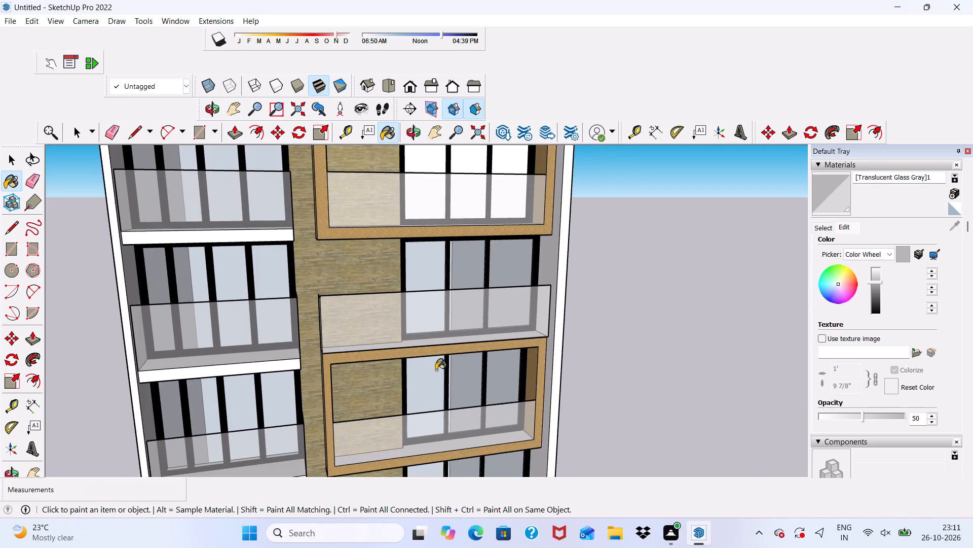
scroll(436, 370, down, 1)
scroll(452, 299, down, 5)
middle_drag(444, 328, 431, 364)
scroll(432, 268, up, 7)
click(442, 247)
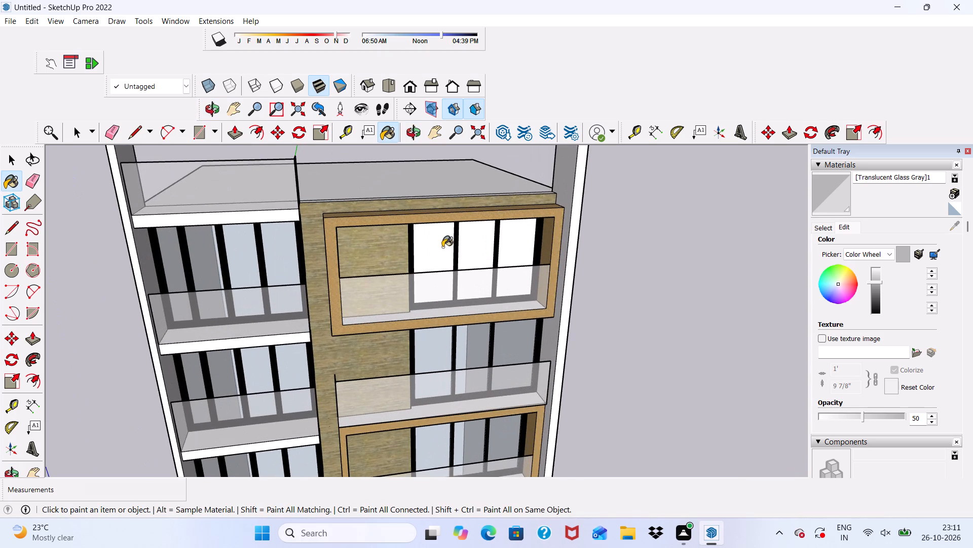
drag(474, 234, 483, 236)
click(523, 244)
Paint the white wall panel beside the right column's lowest window, including its narrow side face, with Wood Lumber ButtJoined.
scroll(506, 182, down, 5)
middle_drag(495, 252, 506, 192)
scroll(513, 178, up, 1)
scroll(506, 194, down, 3)
middle_drag(498, 240, 393, 332)
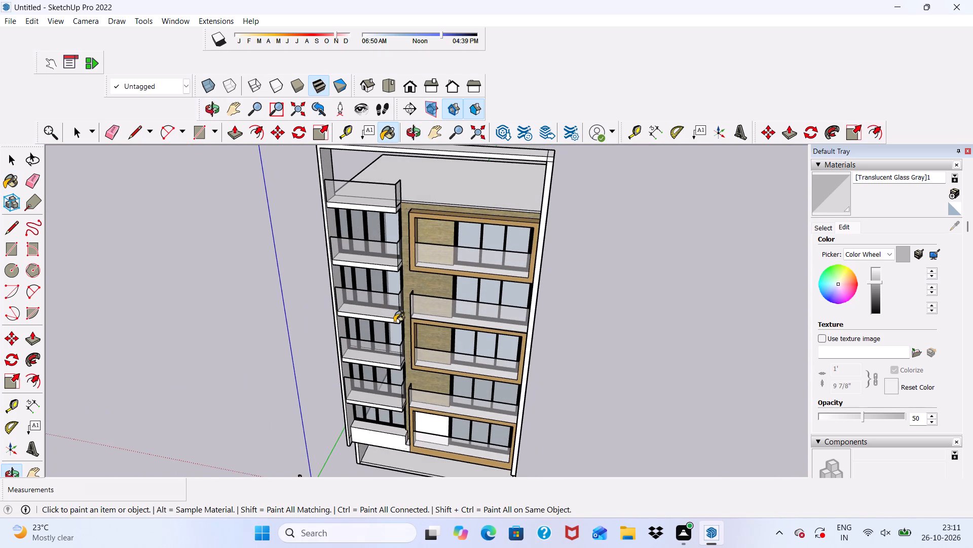
click(815, 227)
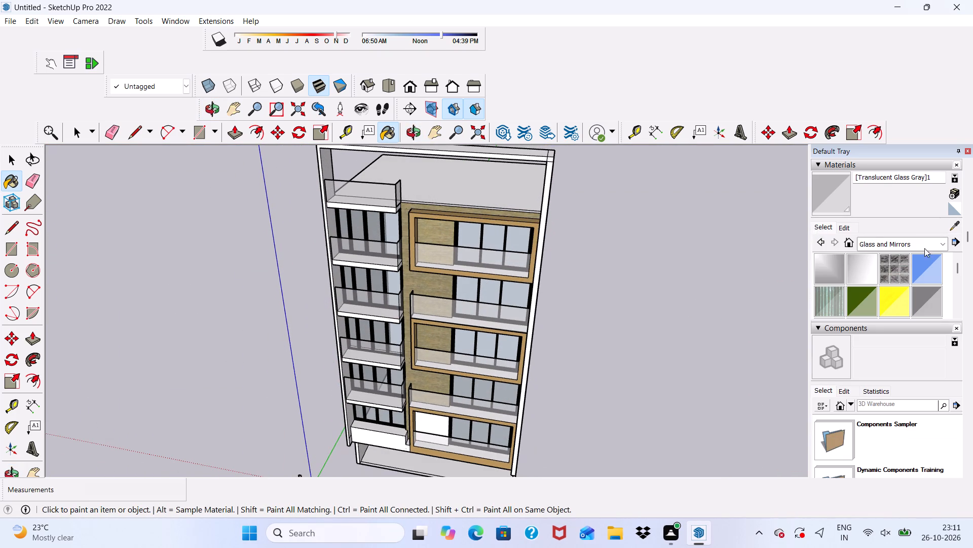
click(938, 245)
scroll(905, 310, down, 1)
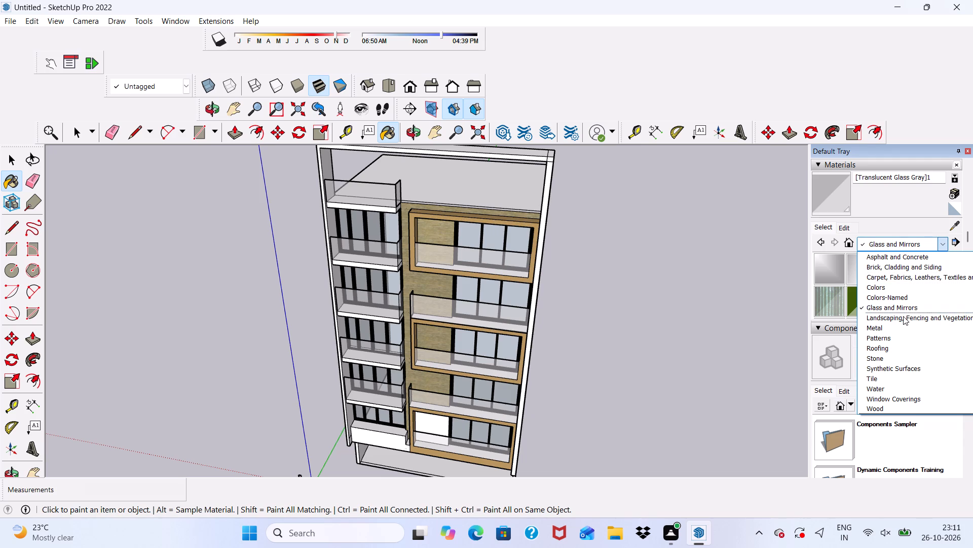
click(889, 405)
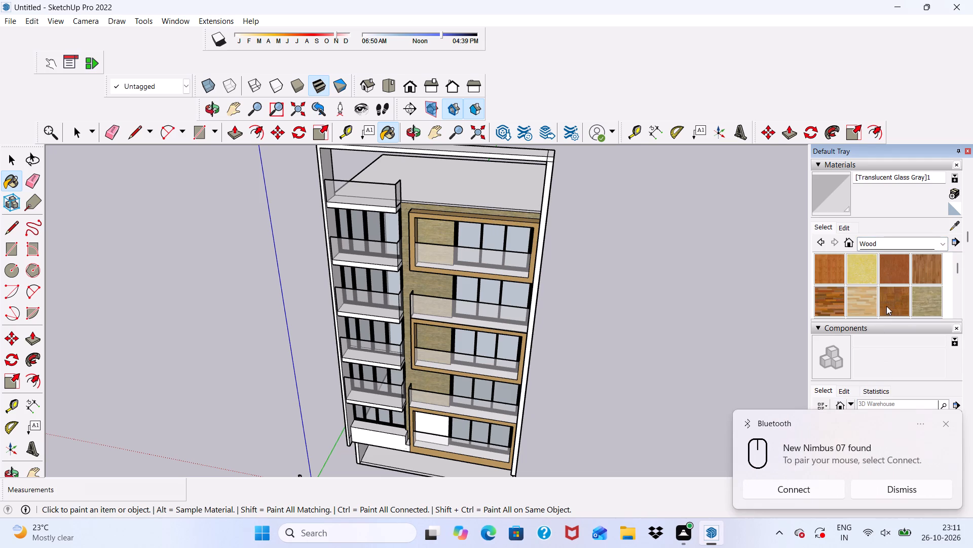
click(924, 302)
scroll(417, 442, up, 8)
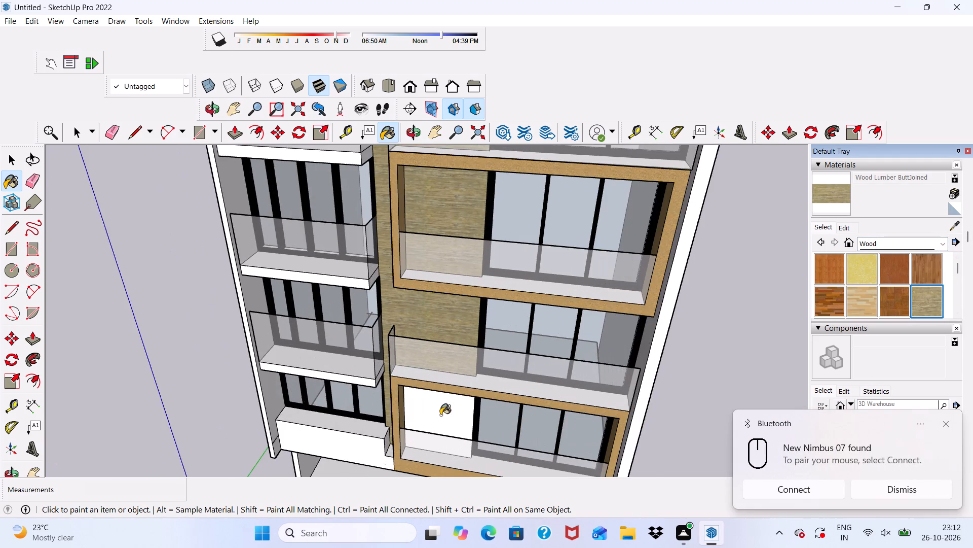
click(440, 415)
middle_drag(440, 415, 356, 357)
scroll(432, 404, up, 12)
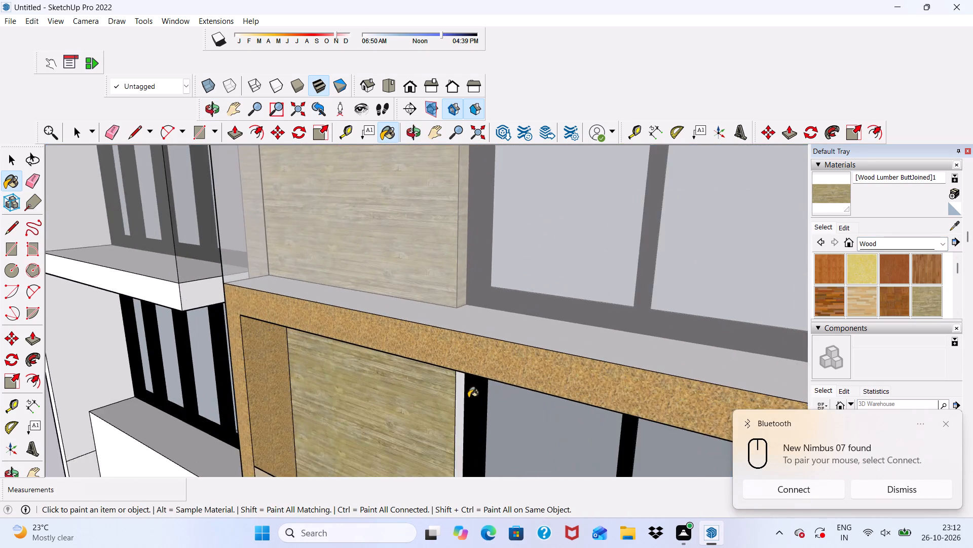
scroll(468, 398, up, 3)
click(458, 389)
Examine the painted facade around its lower storeys from the front and the side.
scroll(455, 369, down, 4)
middle_drag(455, 369, 618, 325)
scroll(618, 325, up, 1)
scroll(602, 324, down, 5)
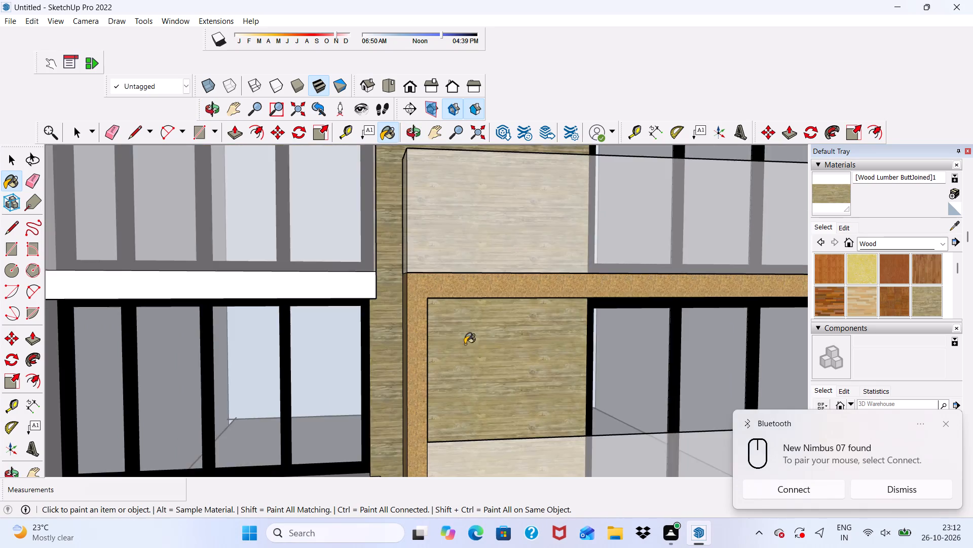
scroll(465, 344, down, 20)
scroll(465, 344, down, 5)
middle_drag(482, 288, 458, 357)
scroll(458, 357, up, 4)
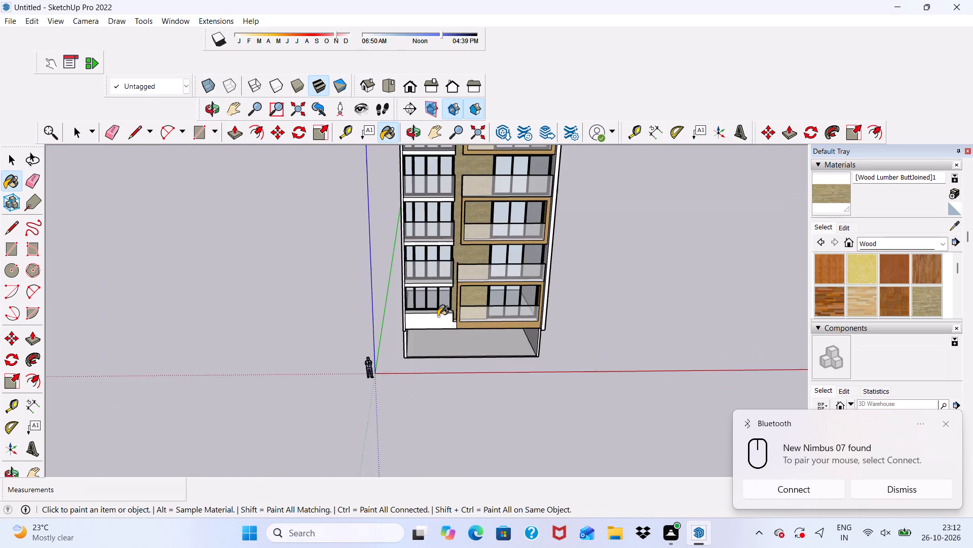
scroll(447, 274, up, 2)
scroll(403, 372, down, 1)
middle_drag(403, 372, 377, 299)
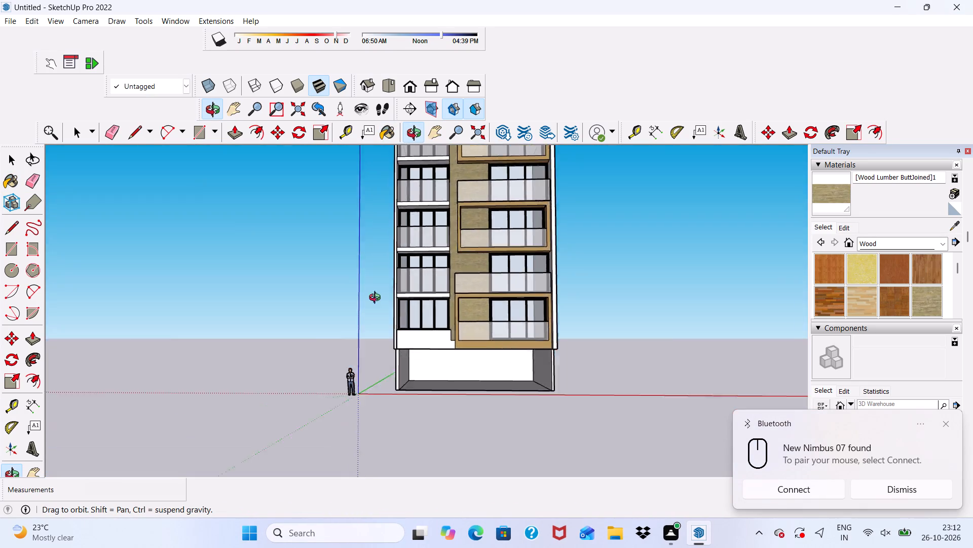
middle_drag(377, 299, 239, 379)
scroll(323, 312, up, 4)
scroll(418, 244, up, 4)
middle_drag(418, 244, 419, 244)
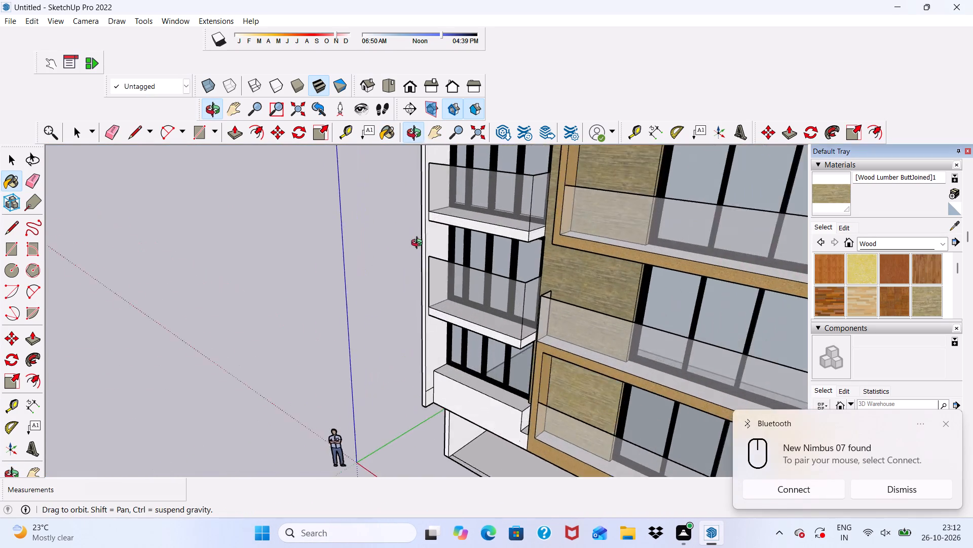
middle_drag(419, 244, 562, 238)
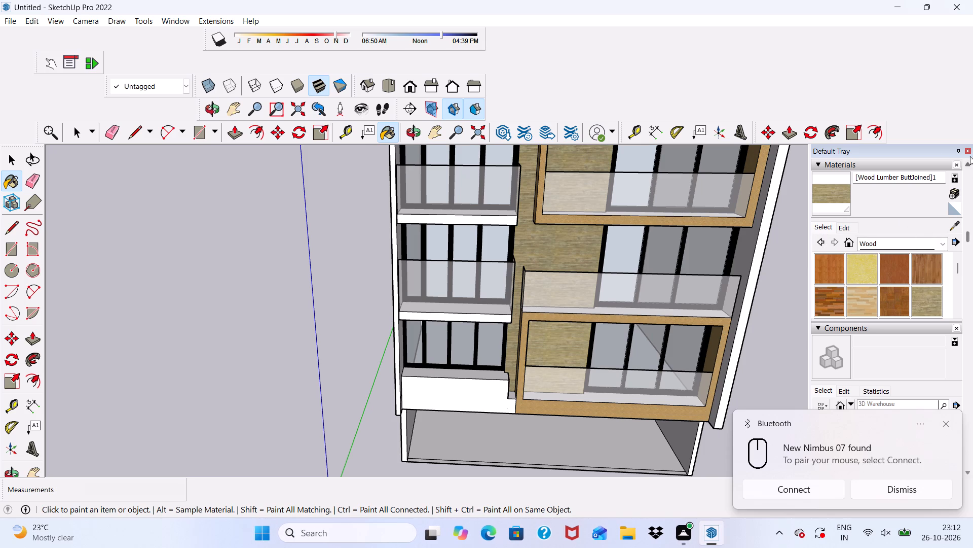
Paint the front and inner side faces of the building's left outer frame with 0035_Tan from the Colors-Named collection.
click(942, 241)
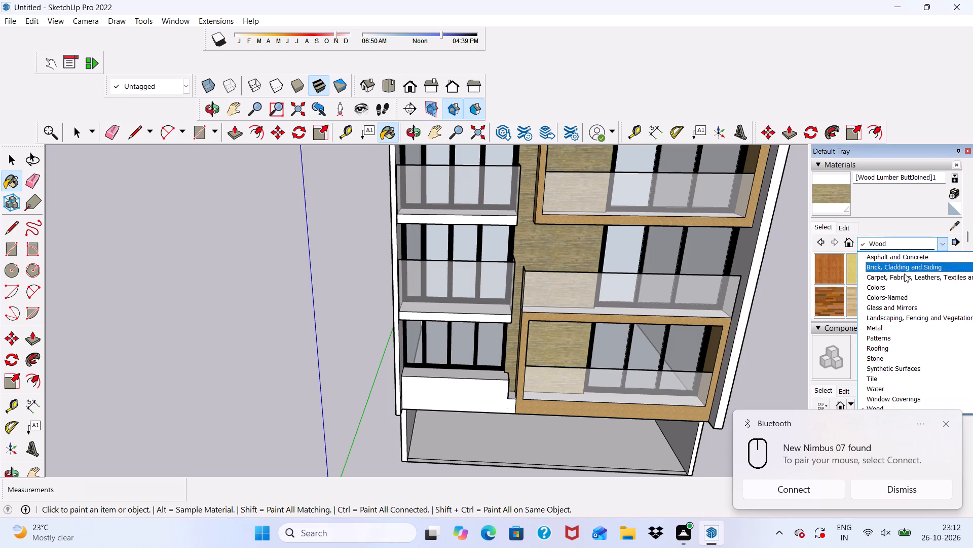
click(882, 295)
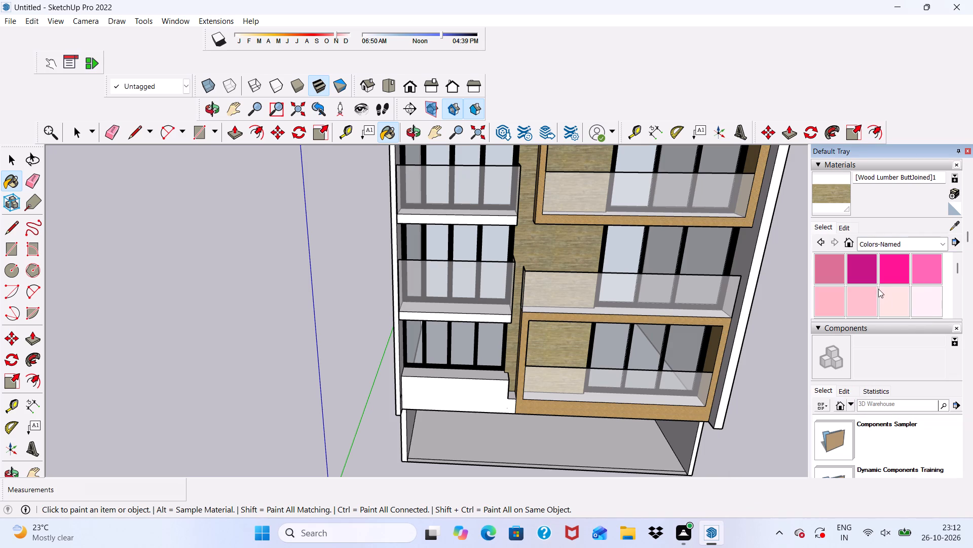
scroll(876, 284, down, 4)
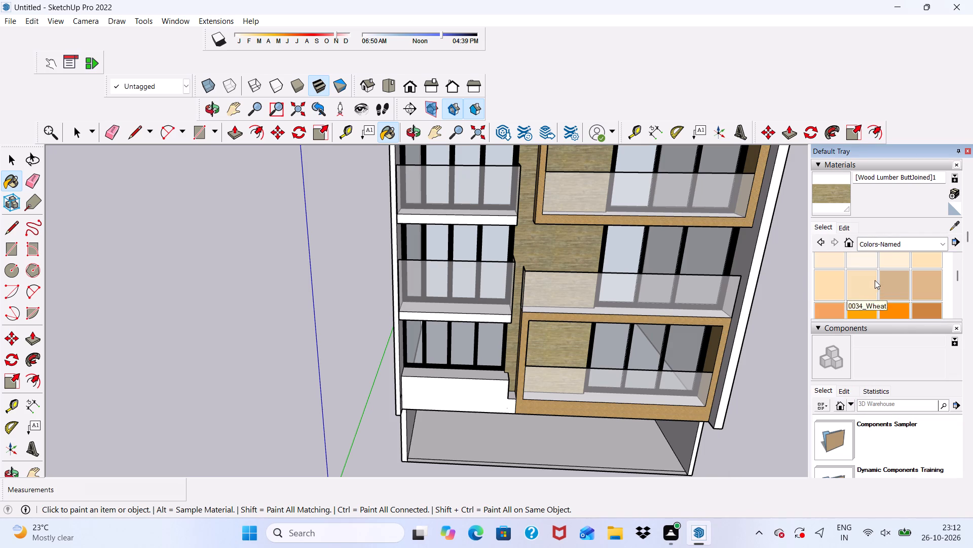
click(890, 287)
scroll(423, 360, up, 4)
scroll(385, 335, up, 7)
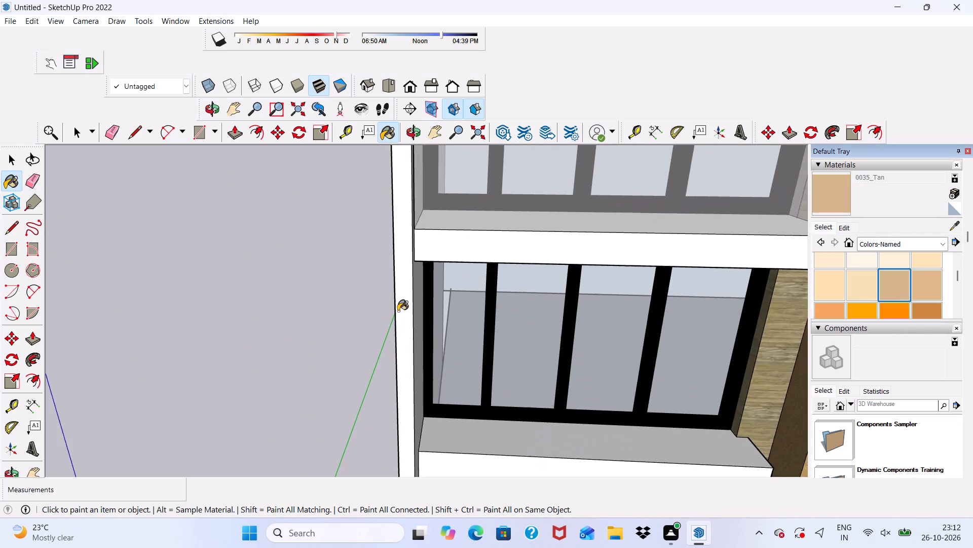
click(398, 311)
scroll(398, 311, down, 4)
middle_drag(398, 311, 423, 314)
scroll(472, 324, up, 5)
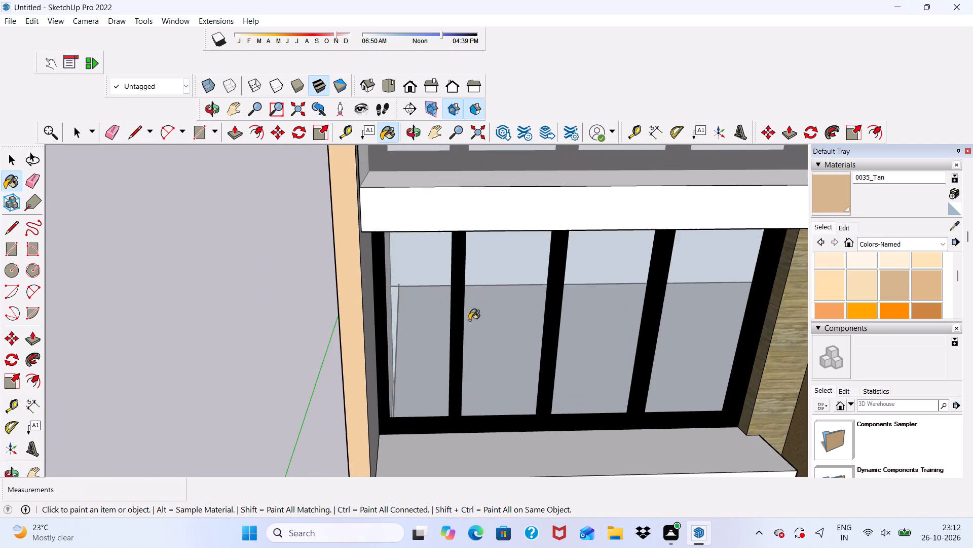
middle_drag(466, 323, 351, 322)
click(347, 317)
scroll(347, 317, down, 5)
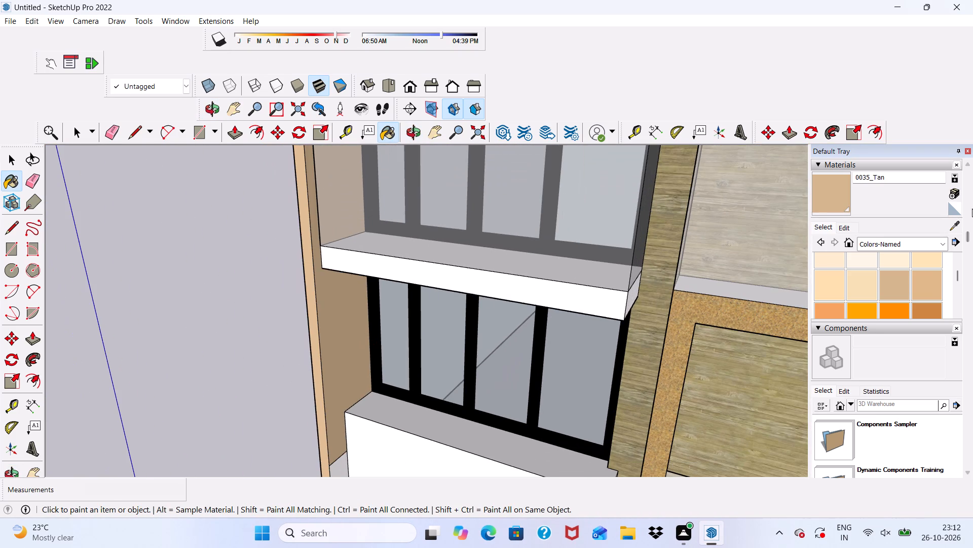
Darken the colour of the 0035_Tan material to a brownish tan.
click(843, 228)
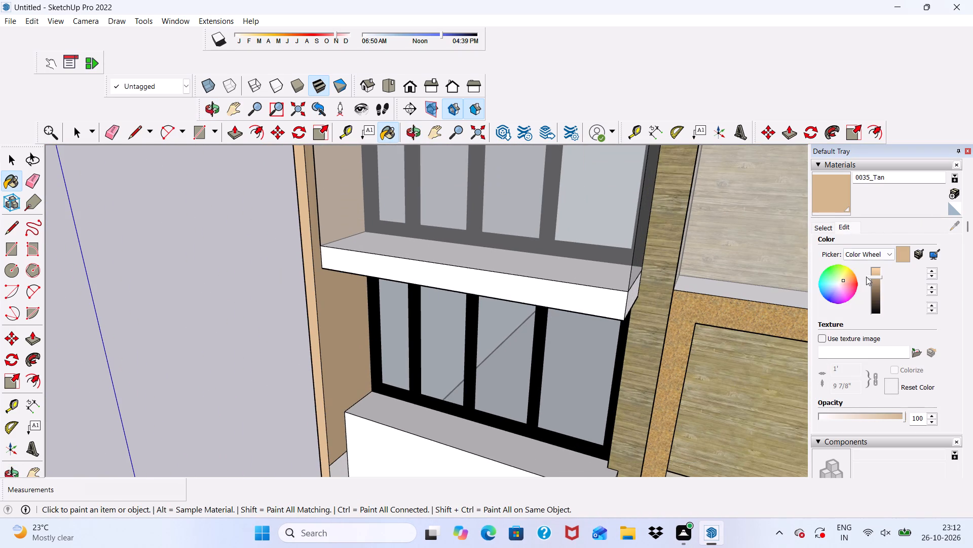
drag(866, 277, 875, 290)
drag(876, 270, 879, 283)
Paint the top face of the outer frame's roof-level beam with the darkened 0035_Tan.
scroll(584, 386, down, 10)
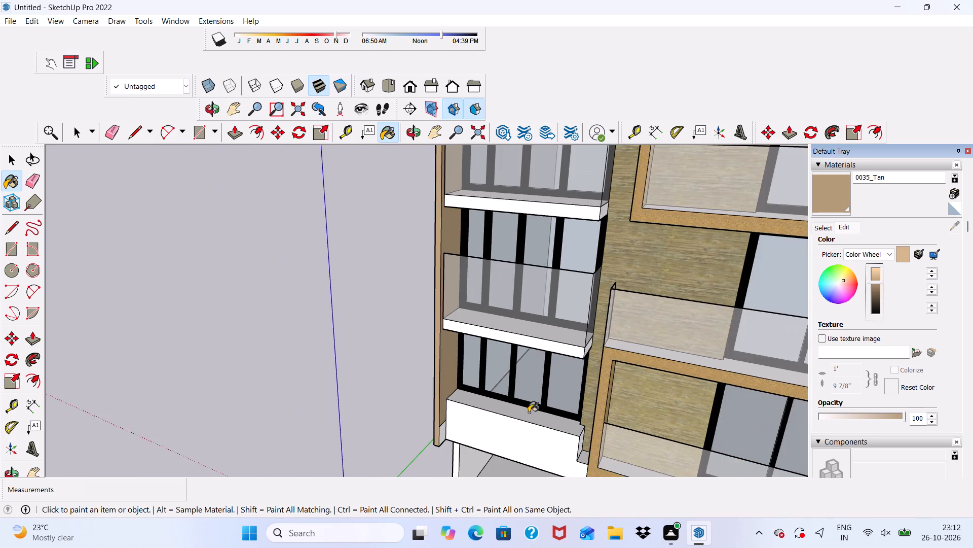
scroll(529, 413, down, 5)
scroll(479, 226, down, 10)
scroll(480, 330, up, 5)
scroll(472, 218, down, 3)
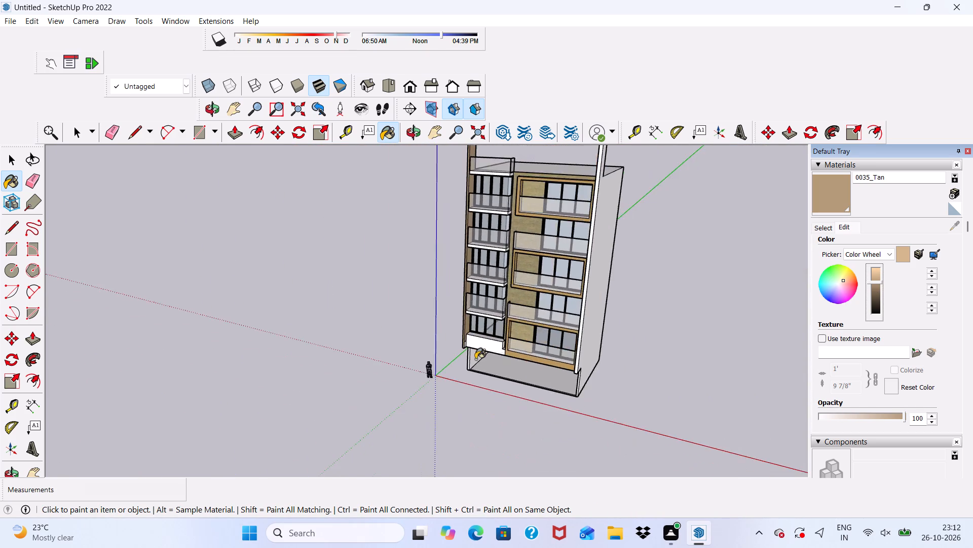
scroll(475, 359, down, 6)
scroll(486, 273, up, 9)
middle_drag(503, 198, 496, 276)
scroll(496, 276, up, 3)
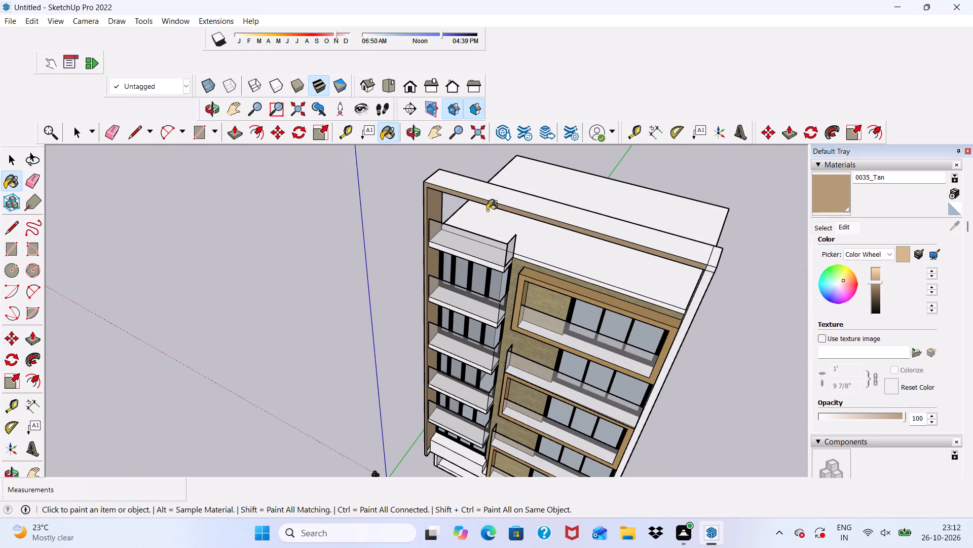
click(494, 196)
middle_drag(491, 202, 549, 65)
scroll(478, 270, up, 2)
scroll(459, 277, down, 4)
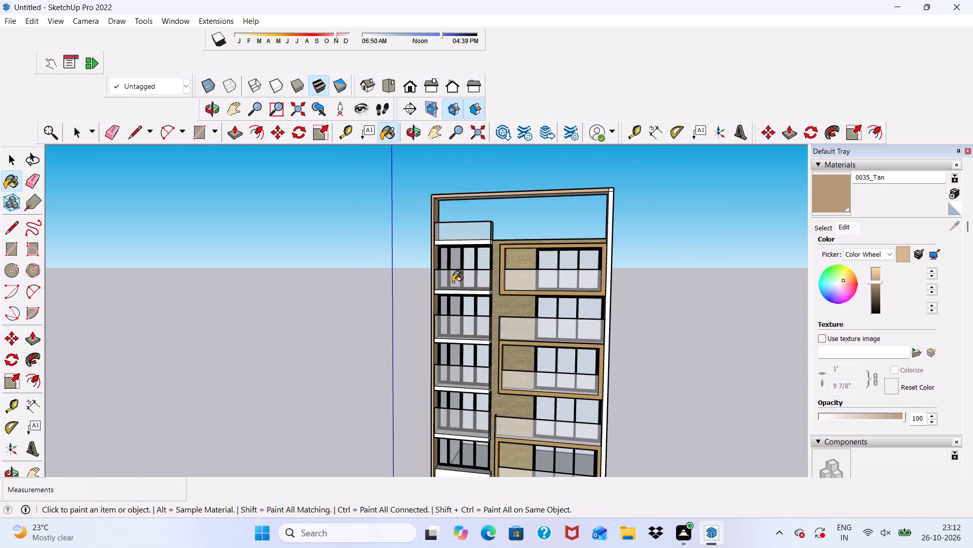
Paint the underside of the outer frame's roof-level beam and the right post's inner and front faces with the darkened 0035_Tan.
scroll(453, 282, down, 3)
middle_drag(458, 285, 527, 205)
scroll(547, 218, up, 6)
scroll(489, 222, up, 6)
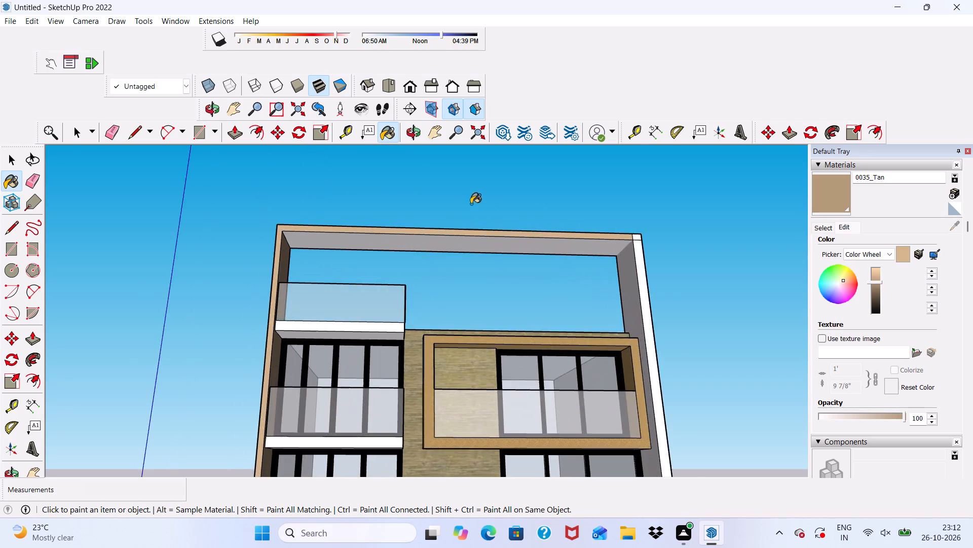
scroll(444, 241, up, 5)
scroll(430, 254, down, 1)
scroll(430, 254, up, 4)
click(439, 234)
scroll(480, 299, down, 5)
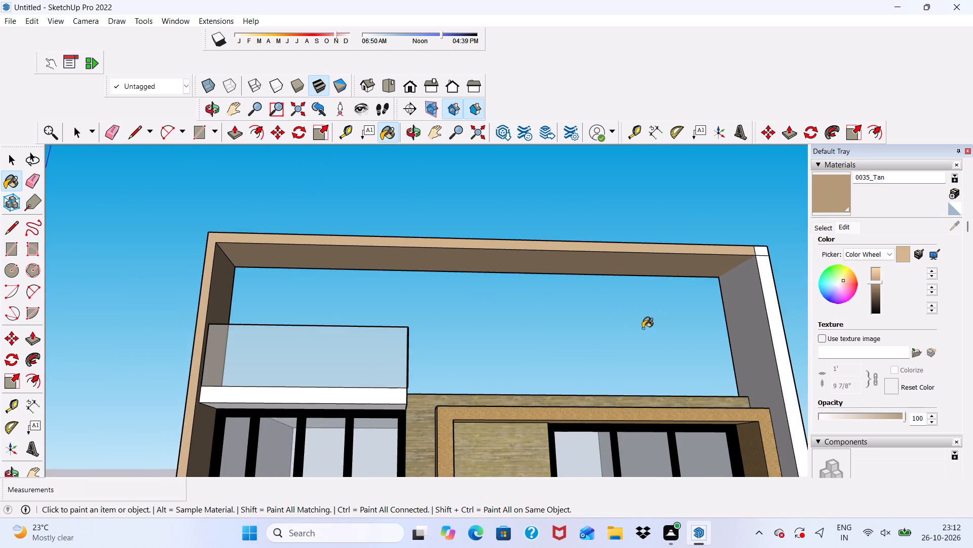
scroll(767, 357, up, 4)
click(716, 352)
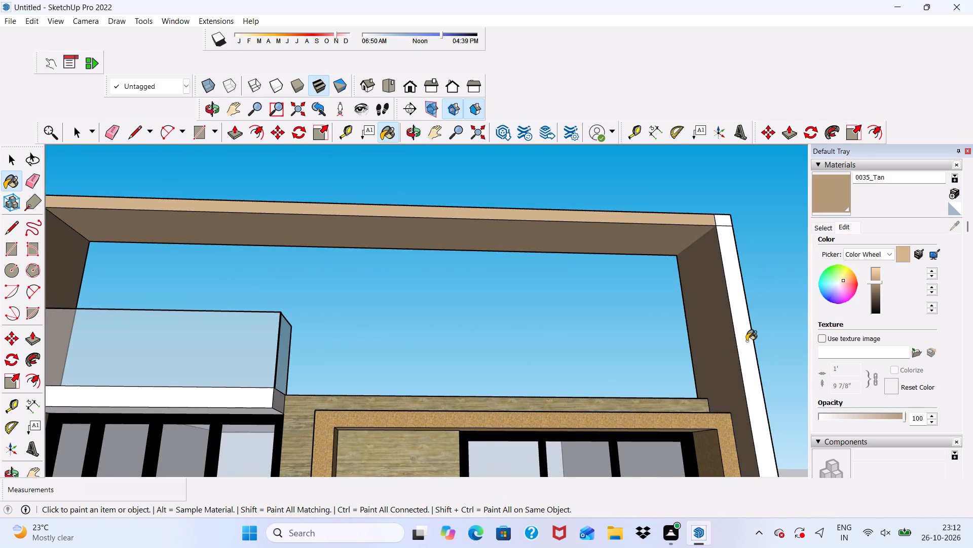
click(746, 341)
Paint the building's right outer side wall with 0035_Tan.
scroll(745, 345, down, 1)
middle_drag(744, 345, 498, 545)
middle_drag(512, 414, 514, 298)
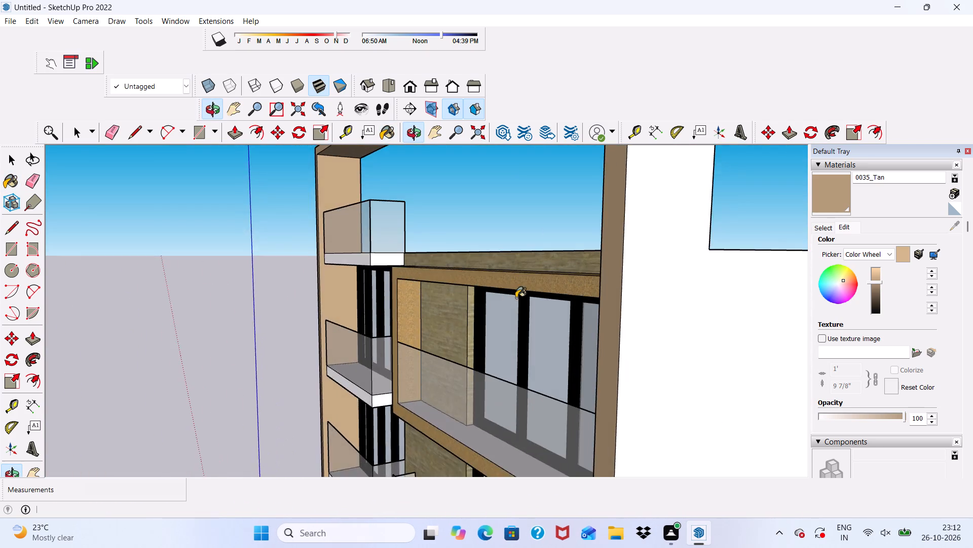
scroll(517, 298, up, 1)
scroll(554, 284, down, 6)
scroll(637, 194, up, 5)
click(630, 199)
scroll(588, 266, down, 7)
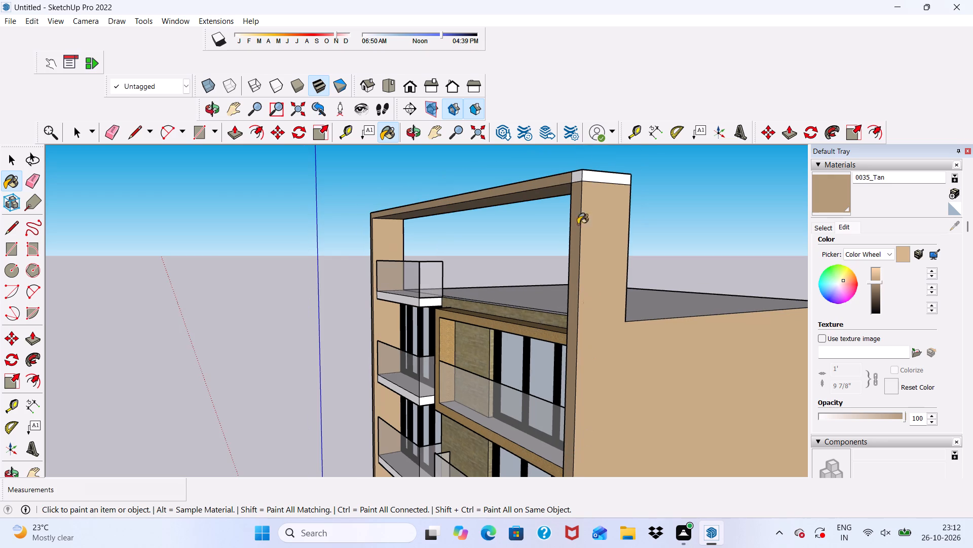
Paint the remaining side, front and top faces at the outer frame's upper right corner with 0035_Tan.
scroll(581, 2, up, 5)
scroll(576, 219, up, 9)
scroll(616, 174, down, 6)
scroll(590, 294, down, 6)
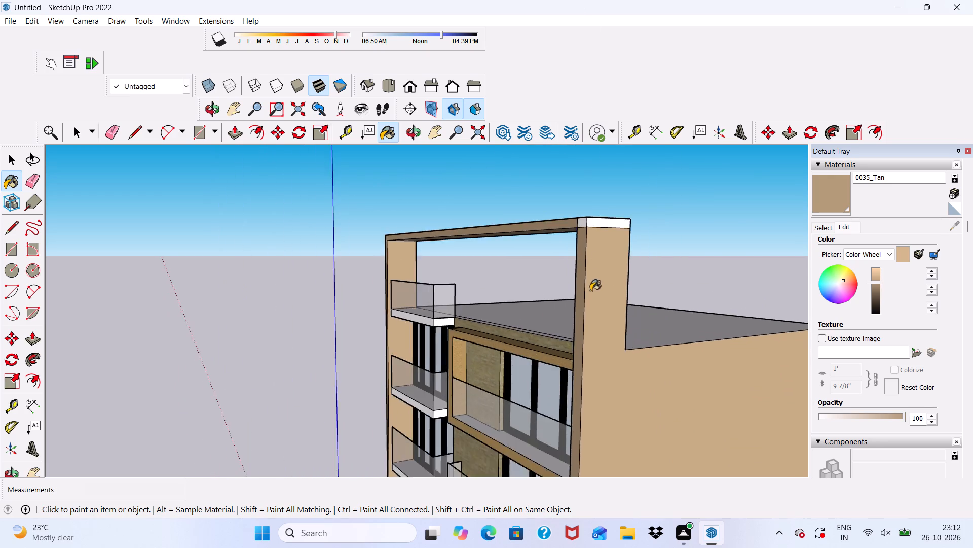
scroll(594, 259, up, 10)
click(585, 234)
click(559, 238)
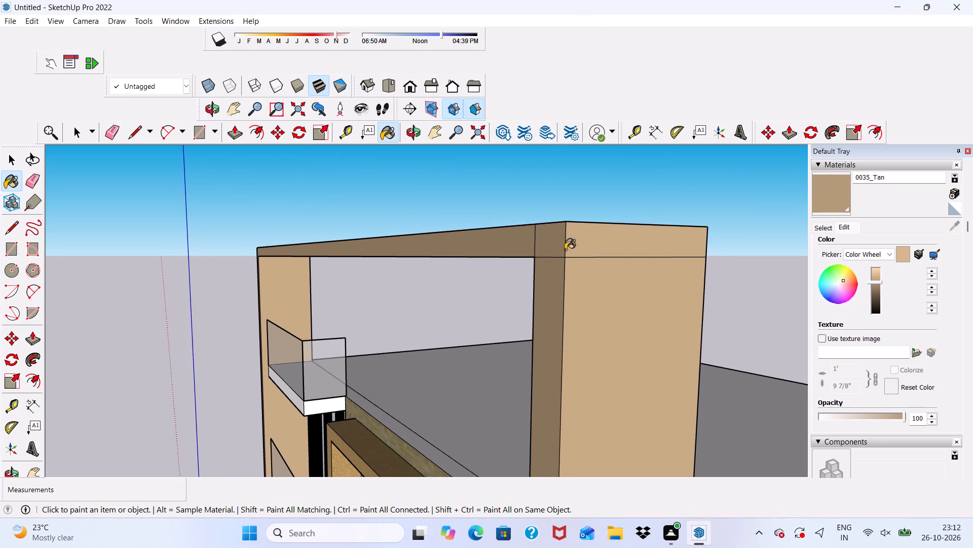
middle_drag(566, 251, 560, 356)
click(568, 256)
scroll(564, 240, down, 6)
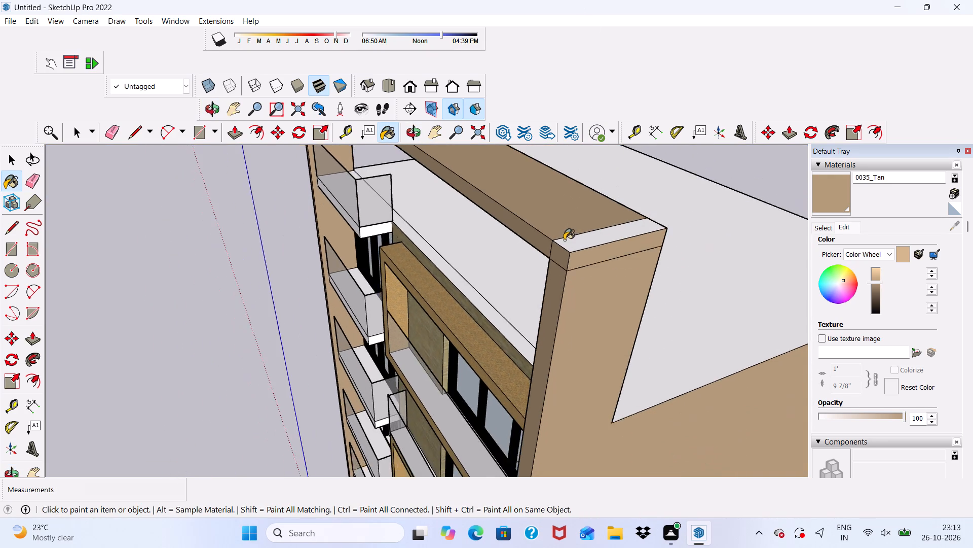
scroll(564, 240, up, 4)
scroll(584, 246, down, 1)
scroll(600, 258, up, 4)
click(583, 237)
scroll(583, 237, down, 4)
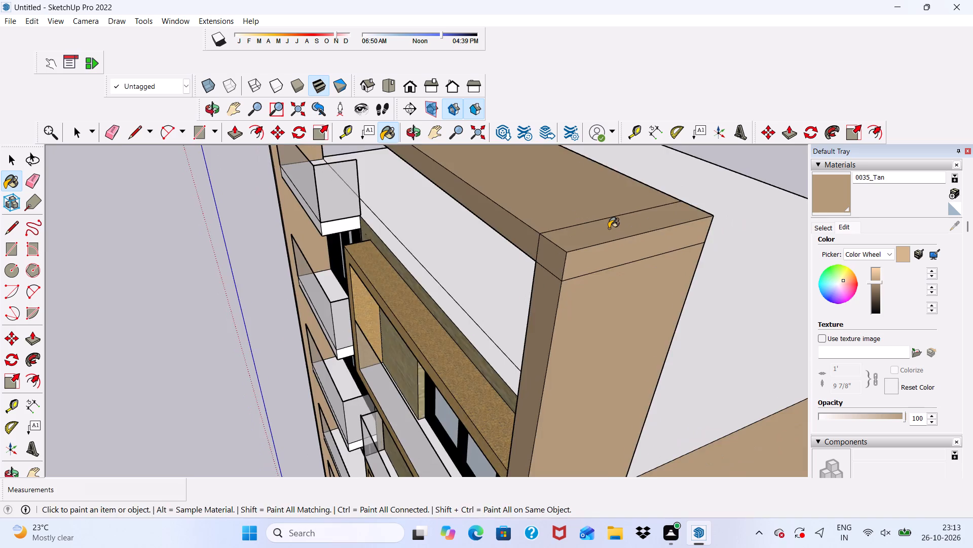
Paint the building's rear wall with 0035_Tan.
middle_drag(609, 228, 725, 175)
scroll(649, 201, down, 9)
middle_drag(565, 315, 646, 162)
scroll(646, 161, up, 2)
scroll(623, 197, down, 5)
middle_drag(605, 278, 329, 407)
scroll(517, 286, down, 3)
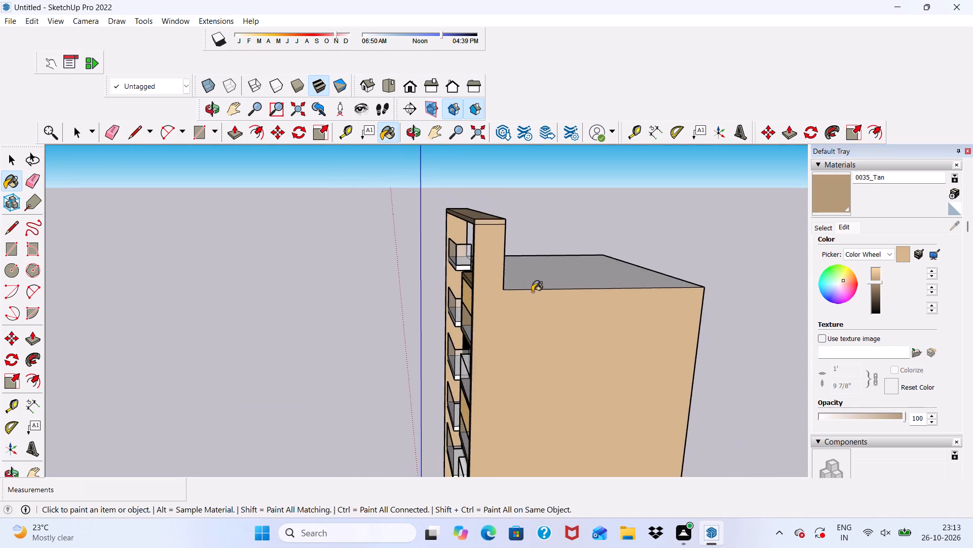
middle_drag(543, 290, 636, 269)
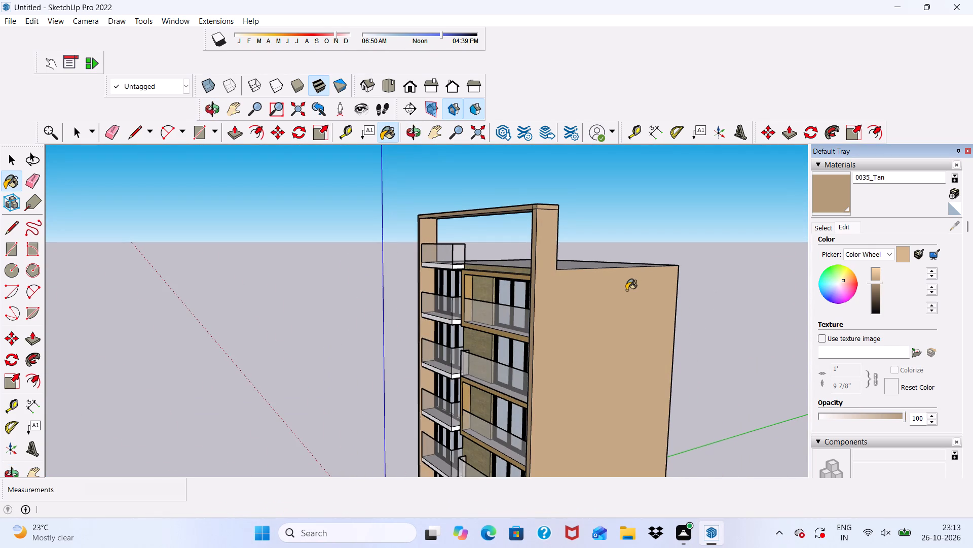
scroll(424, 198, down, 2)
scroll(820, 282, down, 1)
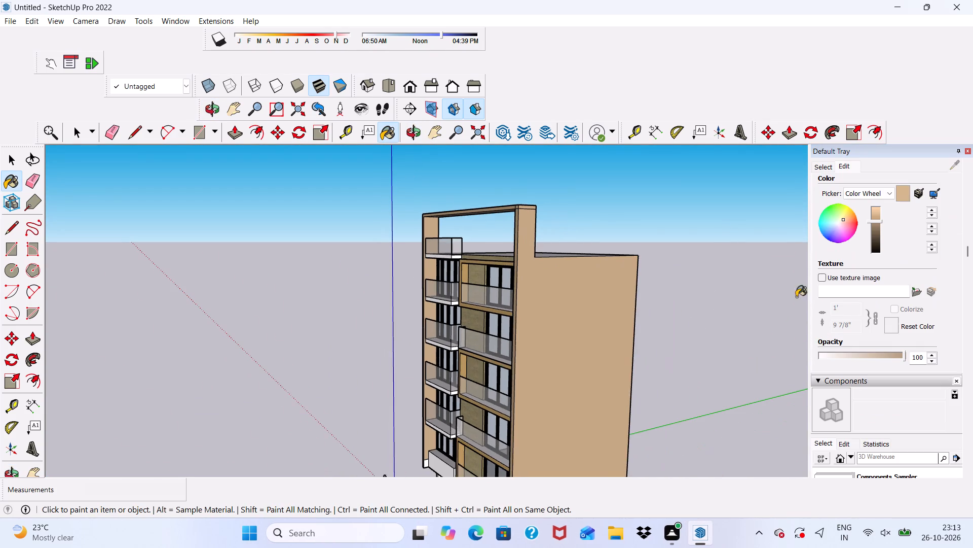
scroll(413, 291, down, 2)
middle_drag(555, 207, 286, 204)
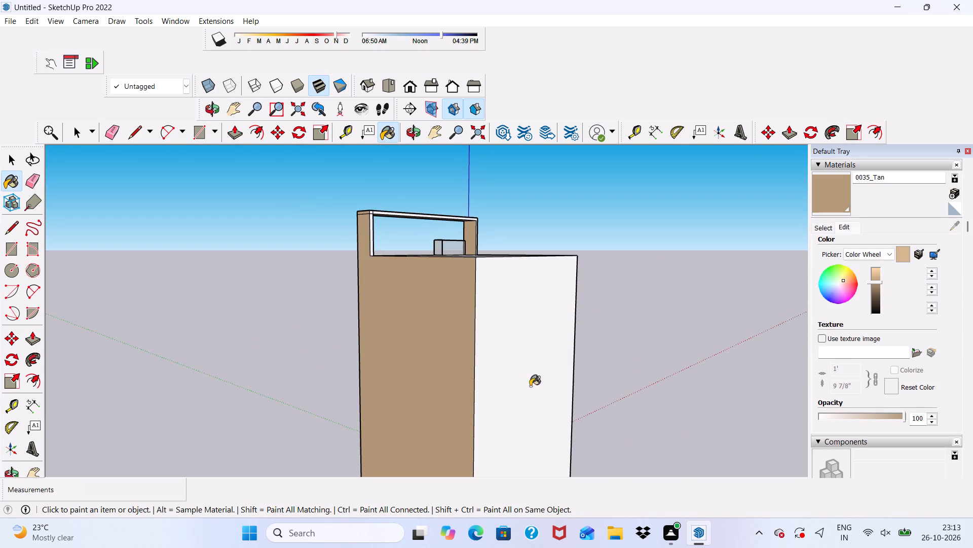
click(491, 291)
Paint the rear faces of the frame above the roof, including post, beam and corner piece, with 0035_Tan.
scroll(491, 291, down, 1)
middle_drag(491, 291, 394, 403)
scroll(353, 253, up, 11)
click(360, 261)
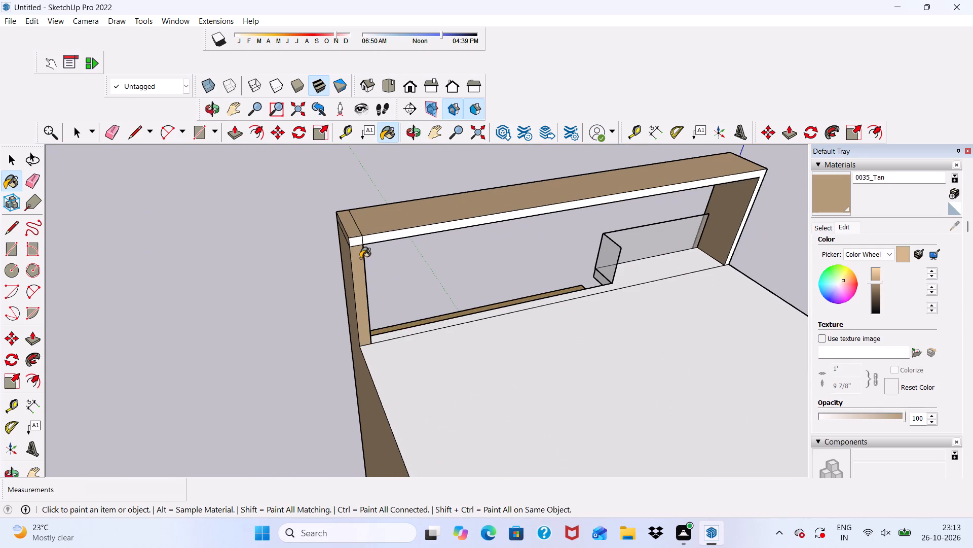
click(363, 246)
click(364, 240)
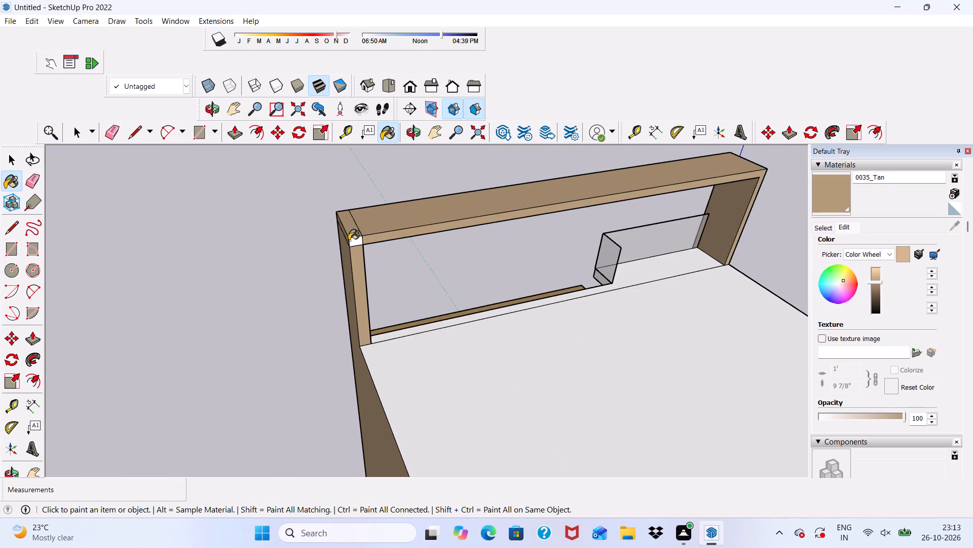
click(351, 240)
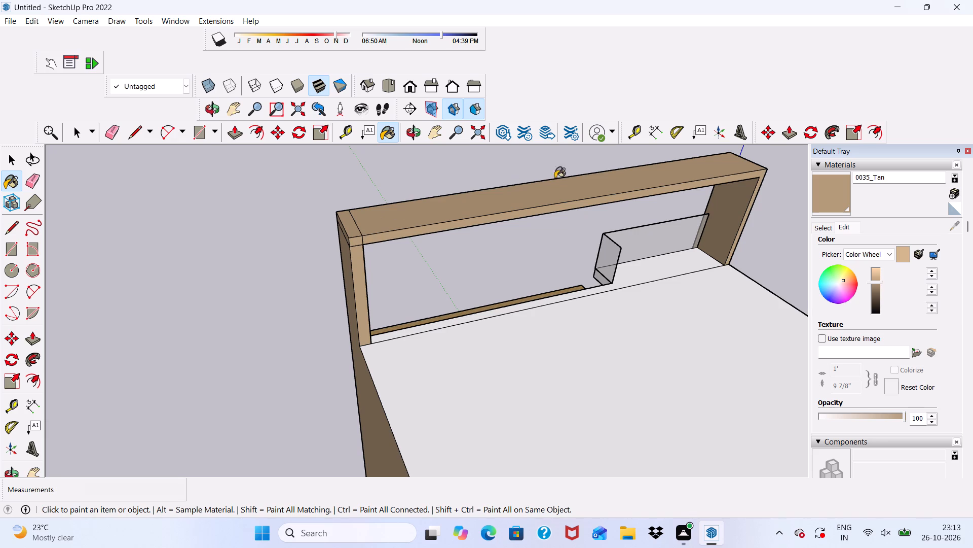
Paint the building's left side wall and the flat roof surface with 0035_Tan.
scroll(578, 179, down, 2)
scroll(540, 224, down, 6)
middle_drag(528, 368, 469, 239)
scroll(587, 375, up, 1)
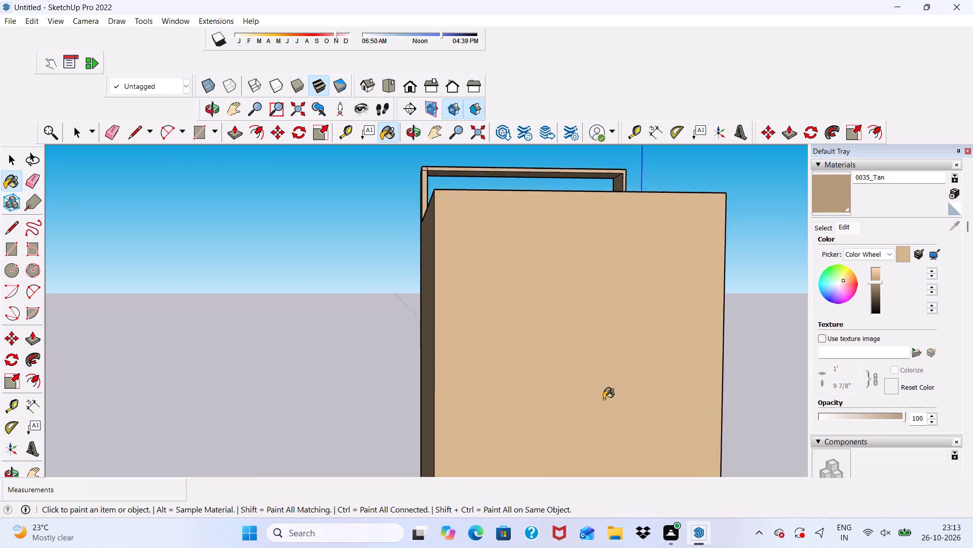
scroll(604, 400, down, 3)
middle_drag(605, 404, 414, 479)
click(488, 397)
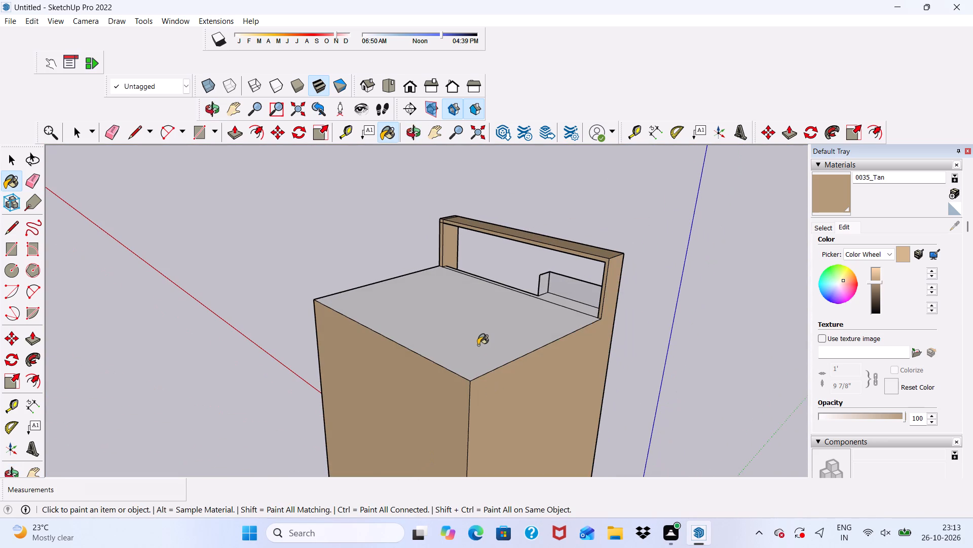
click(477, 341)
Paint the leftover face at the bottom of the left frame's inner side, beside the lowest balcony, with 0035_Tan.
scroll(467, 339, down, 6)
middle_drag(505, 362, 138, 327)
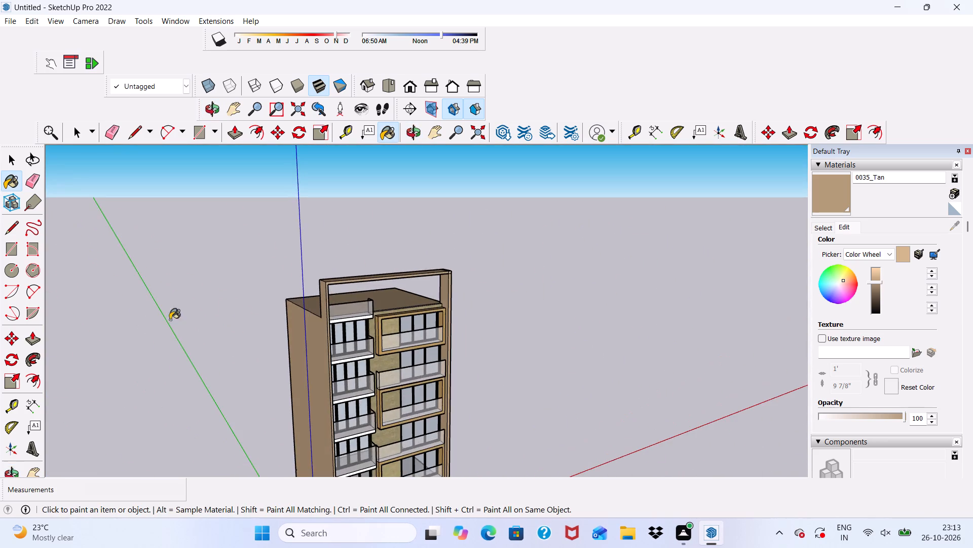
scroll(286, 308, up, 6)
middle_drag(379, 342, 237, 255)
scroll(290, 249, up, 1)
scroll(311, 237, down, 9)
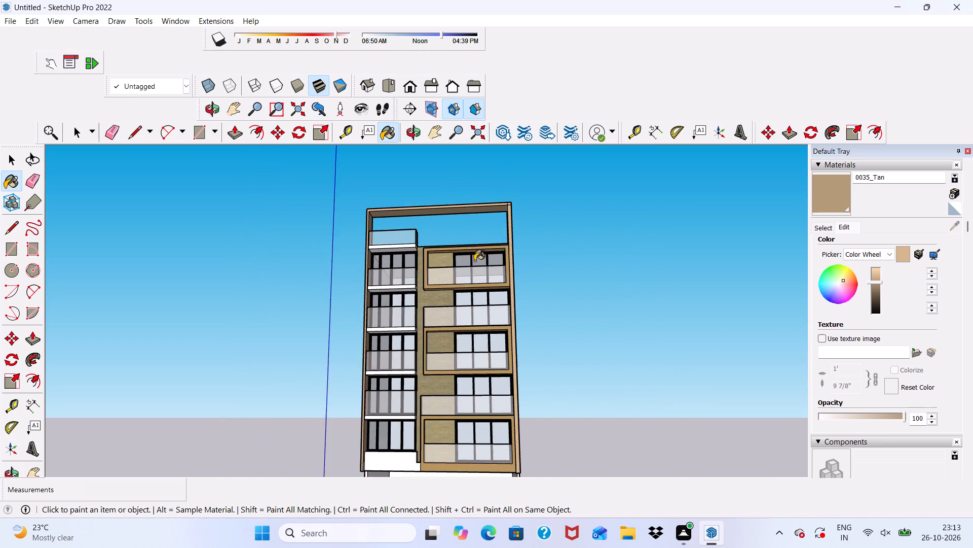
scroll(474, 261, down, 3)
middle_drag(433, 318, 427, 490)
scroll(425, 490, up, 10)
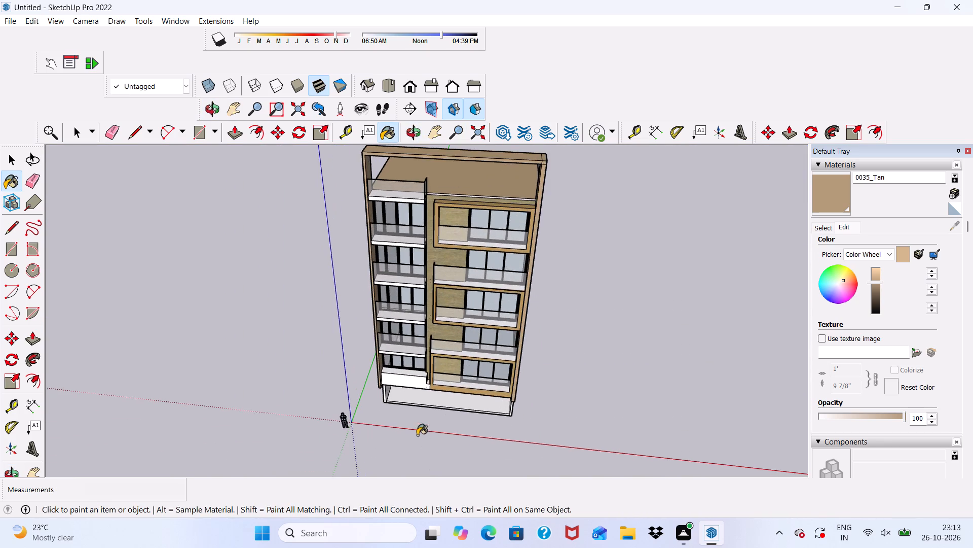
middle_drag(417, 437, 366, 397)
scroll(366, 397, up, 2)
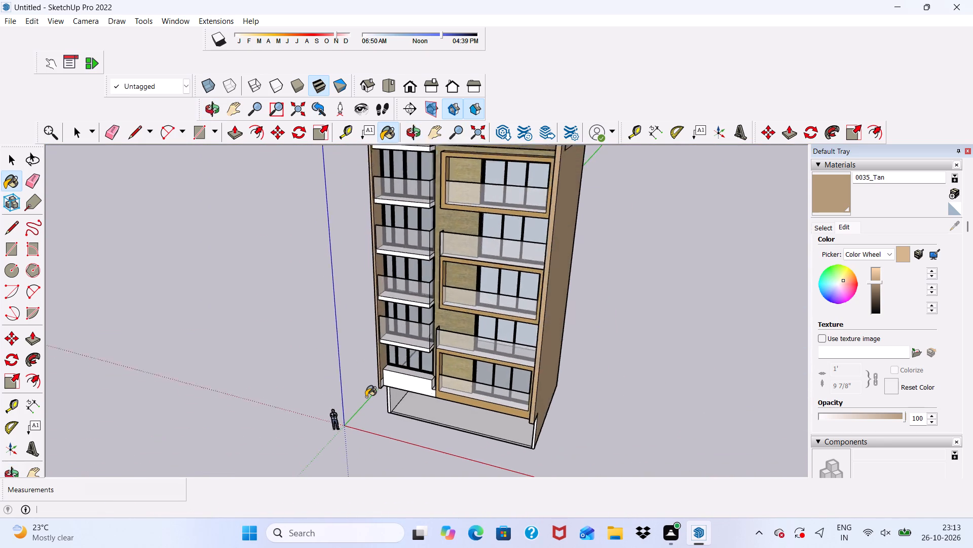
scroll(366, 397, up, 4)
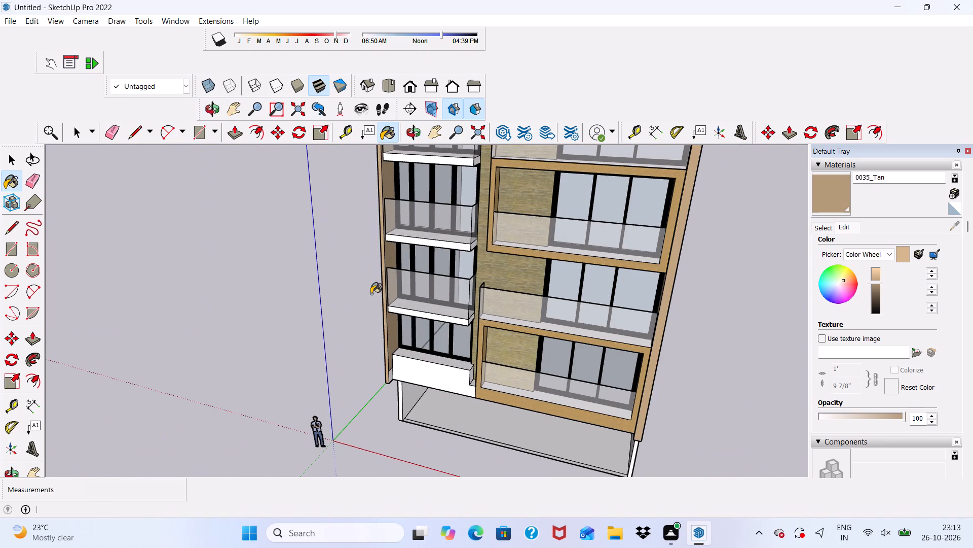
scroll(405, 361, down, 1)
scroll(503, 487, up, 5)
scroll(367, 372, up, 10)
scroll(412, 382, up, 1)
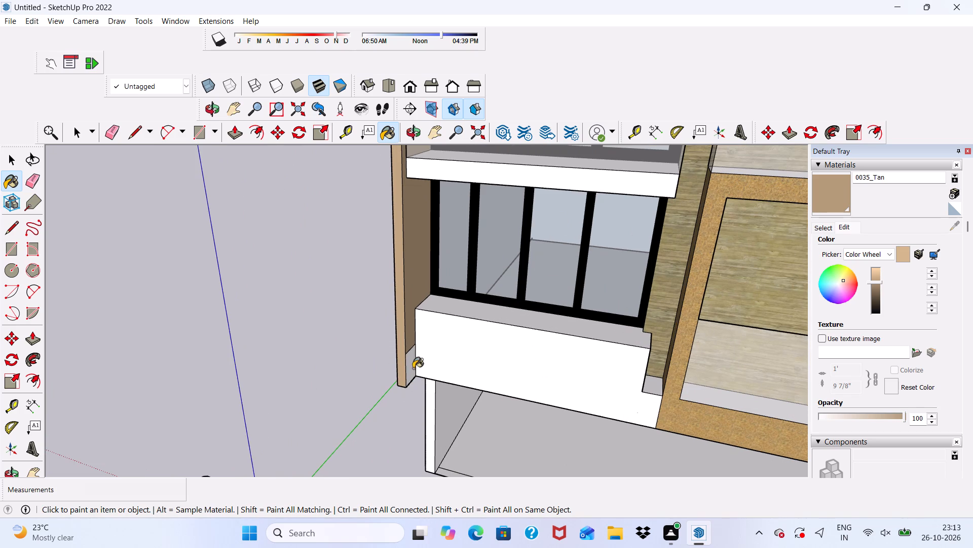
click(411, 366)
Examine the painted building's facade and side walls from the front, from below and at an angle.
scroll(409, 366, down, 4)
middle_drag(409, 373, 457, 282)
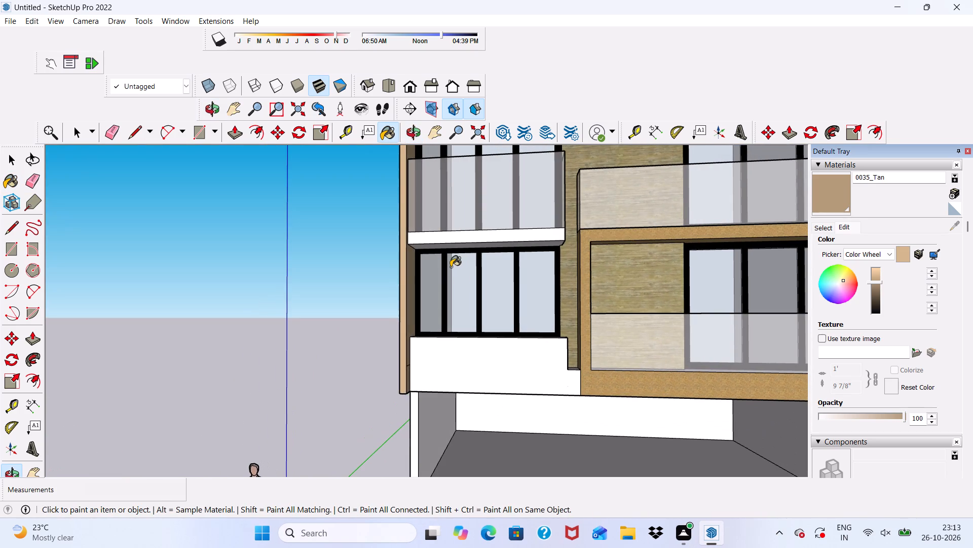
key(space)
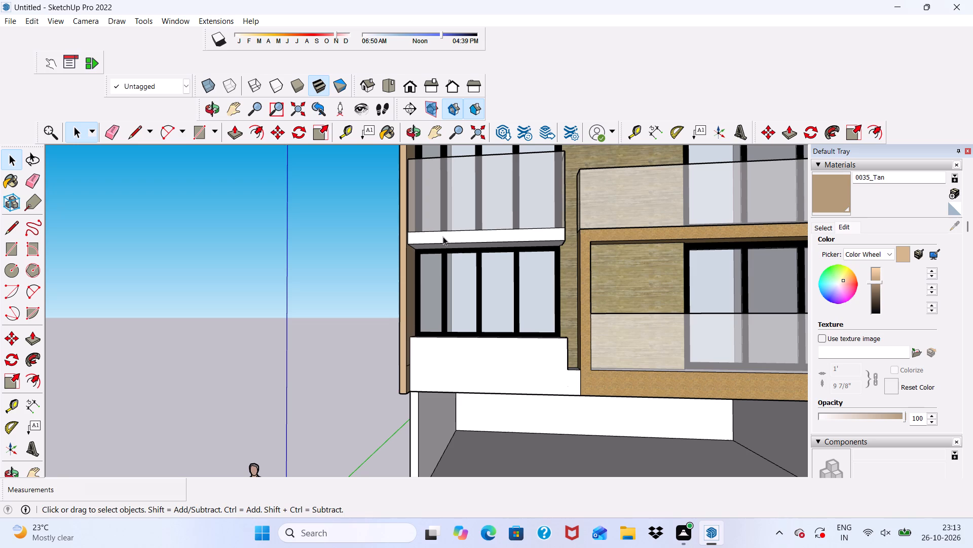
scroll(435, 188, down, 11)
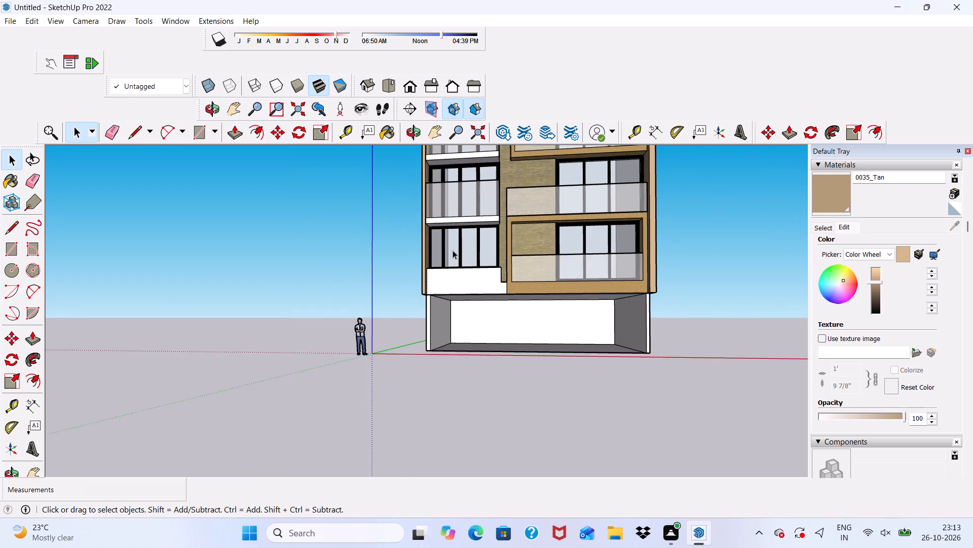
scroll(453, 250, down, 4)
scroll(501, 232, up, 5)
scroll(495, 241, down, 6)
scroll(498, 291, down, 6)
scroll(444, 194, up, 6)
scroll(536, 182, down, 2)
scroll(552, 209, up, 3)
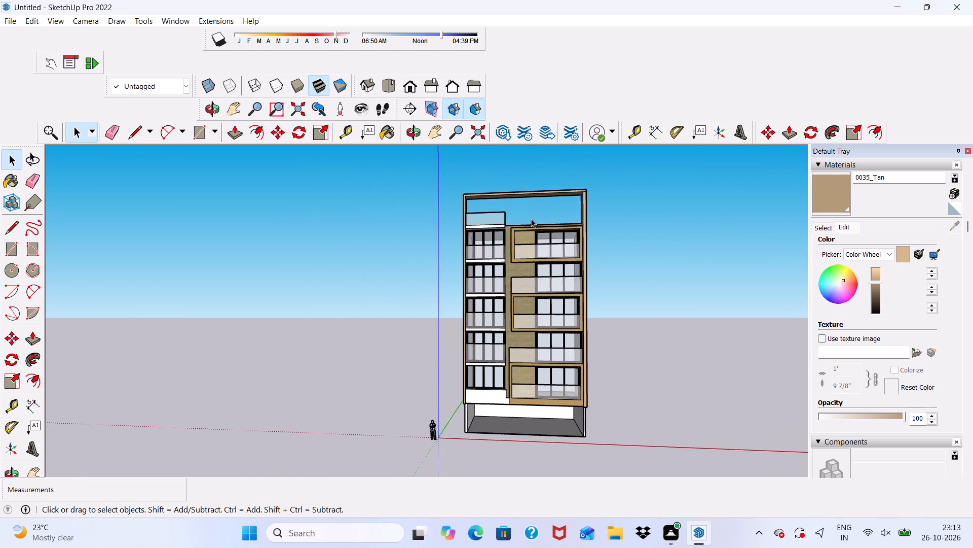
scroll(531, 219, up, 5)
middle_drag(526, 291, 652, 338)
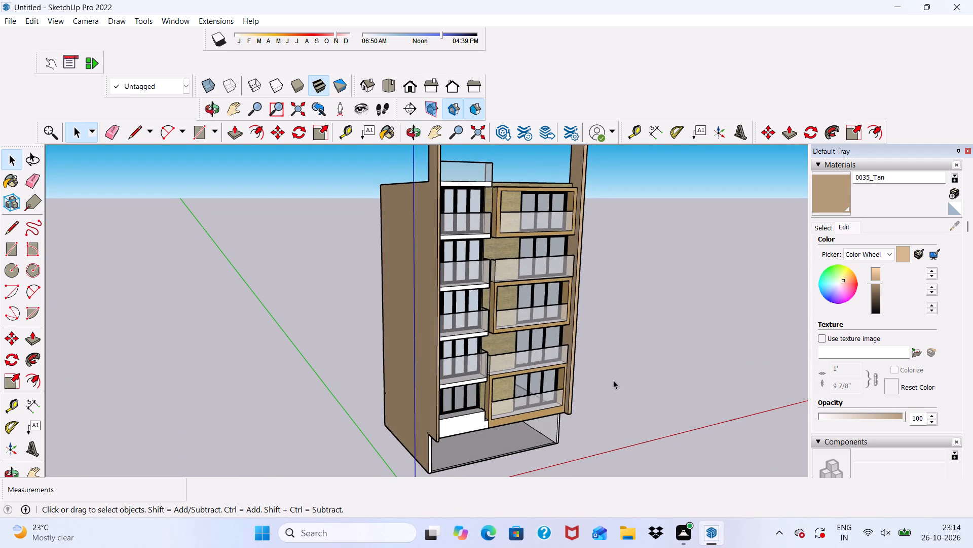
scroll(513, 360, up, 2)
middle_drag(512, 361, 394, 367)
scroll(419, 347, down, 2)
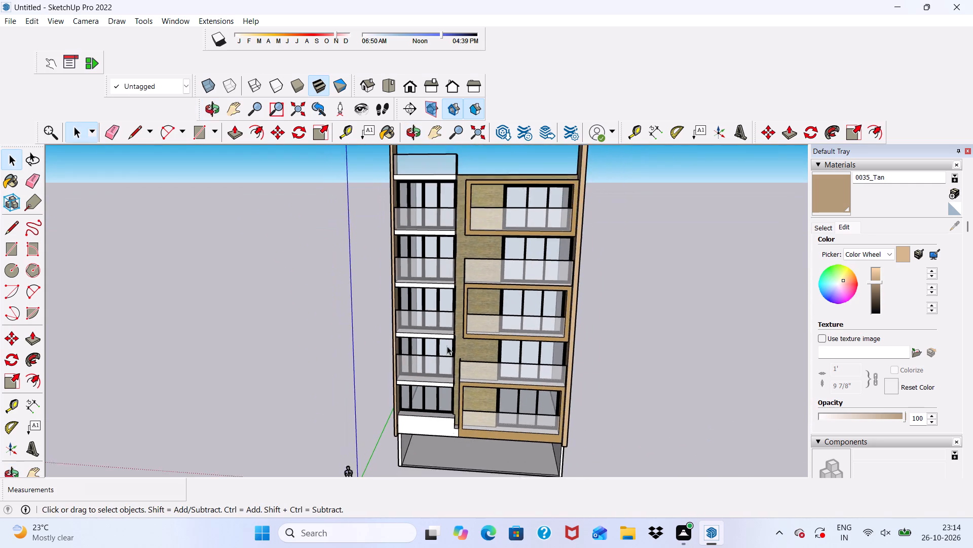
scroll(447, 346, down, 1)
scroll(457, 344, up, 1)
middle_drag(457, 344, 467, 238)
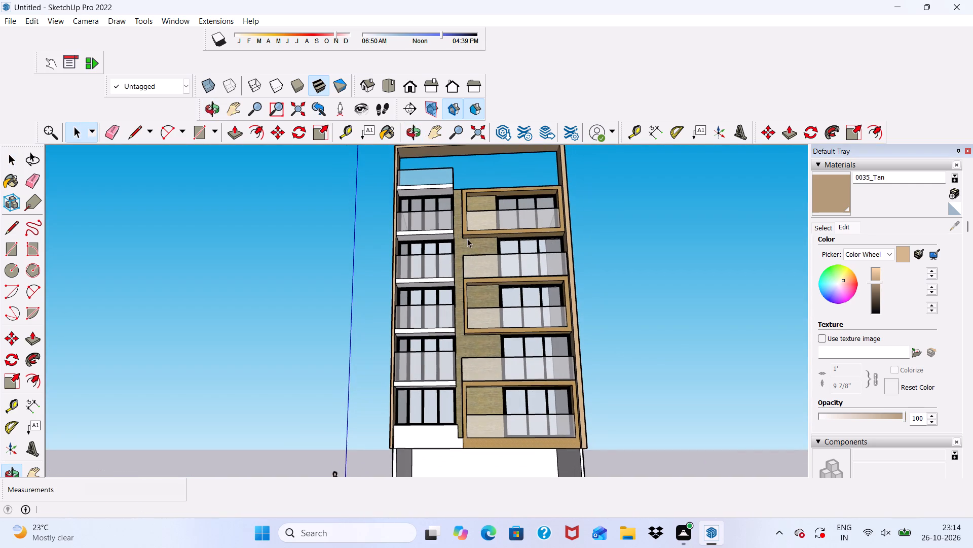
scroll(454, 252, up, 1)
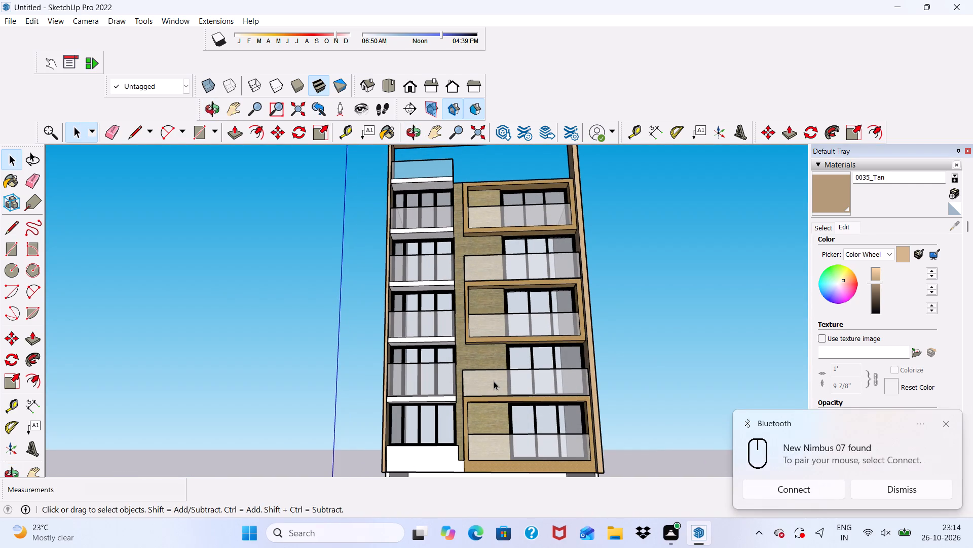
scroll(488, 405, down, 4)
middle_drag(511, 396, 505, 459)
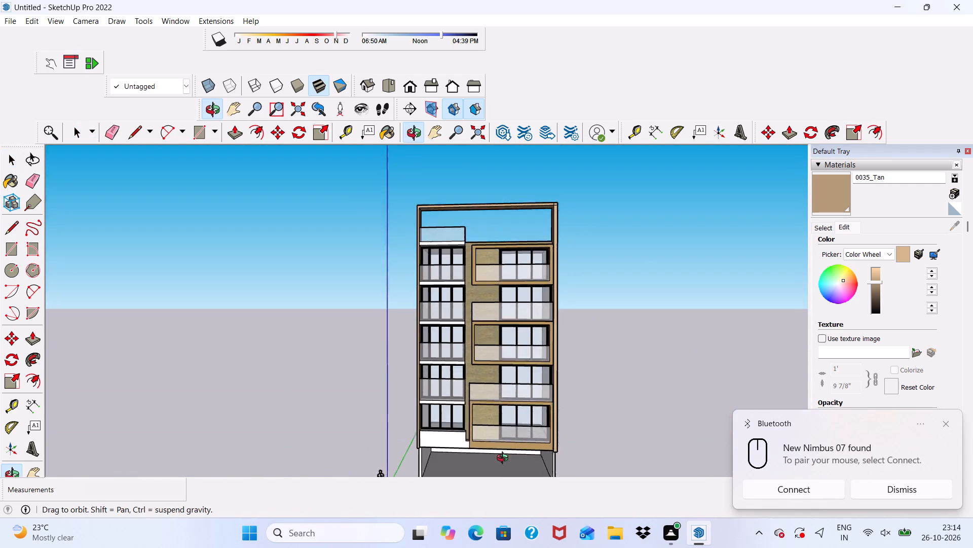
middle_drag(505, 459, 494, 495)
scroll(497, 406, down, 1)
scroll(498, 359, up, 5)
middle_drag(489, 314, 632, 306)
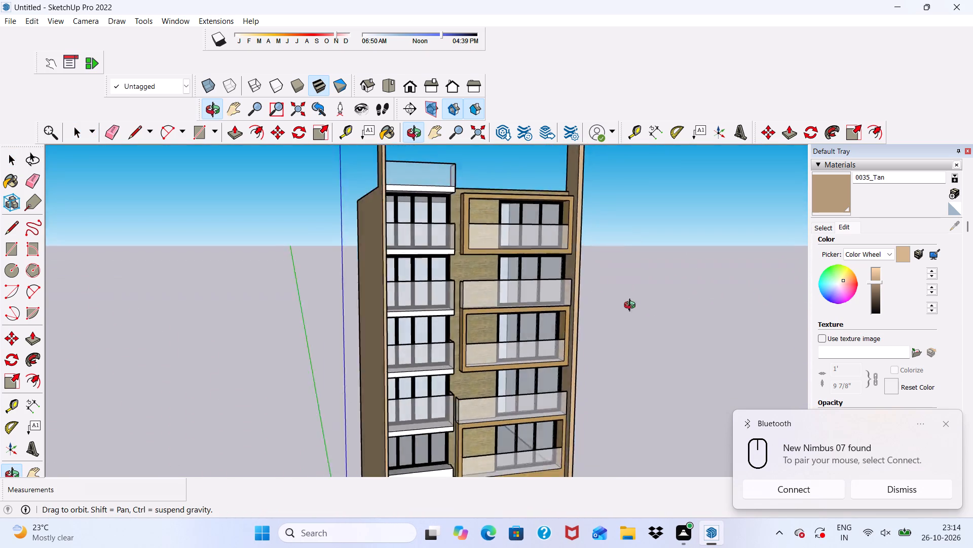
middle_drag(632, 306, 486, 268)
scroll(482, 243, down, 6)
middle_drag(457, 276, 471, 345)
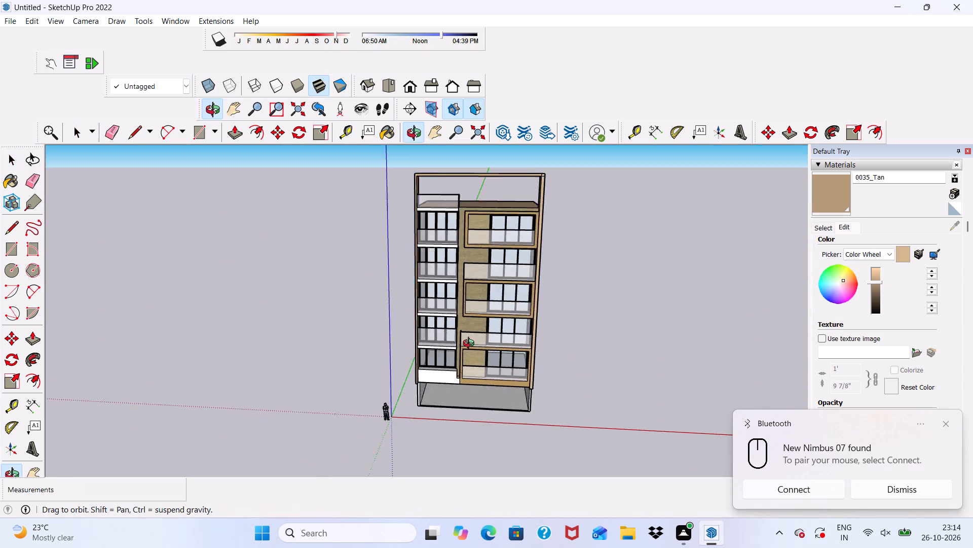
Save the building model in the Documents folder as a SketchUp file named 811.
middle_drag(471, 345, 461, 391)
scroll(461, 391, up, 5)
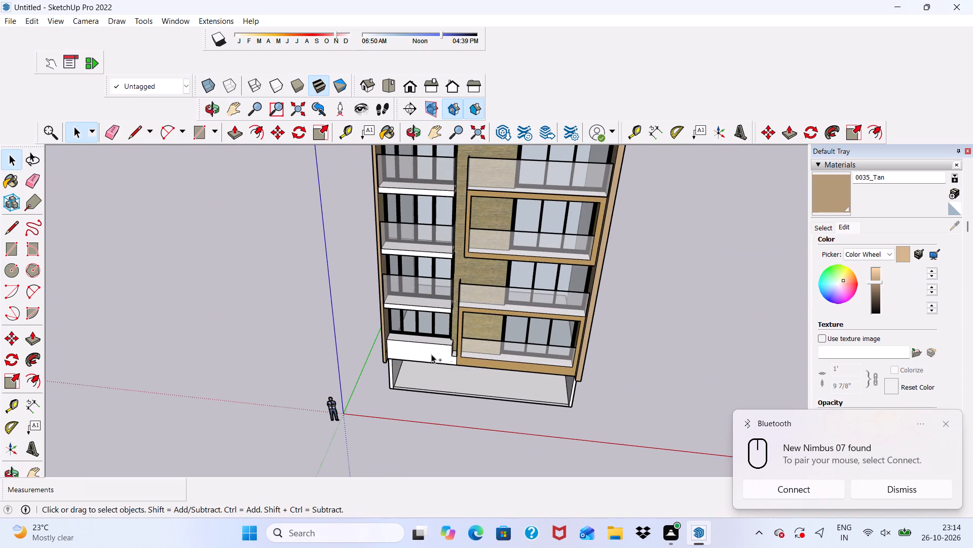
key(ctrl+s)
click(430, 353)
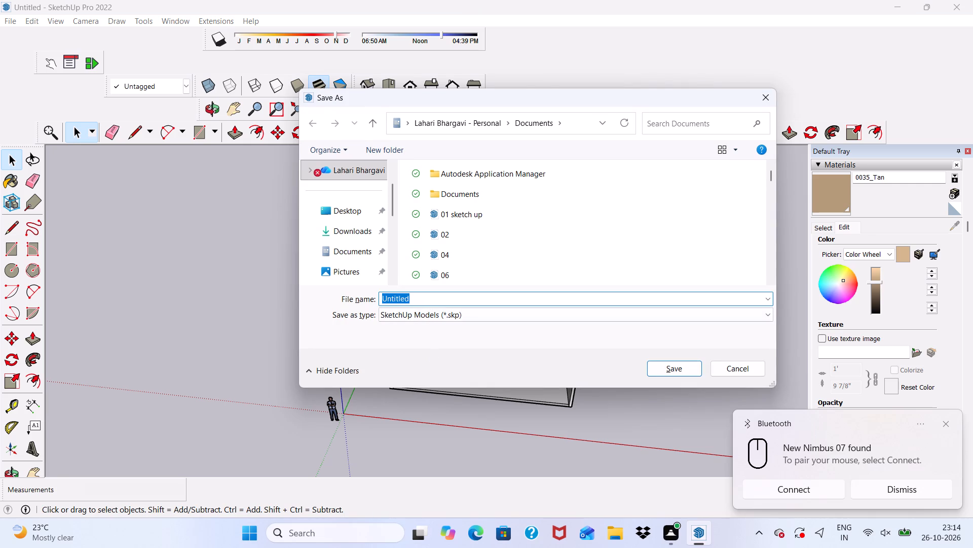
click(429, 296)
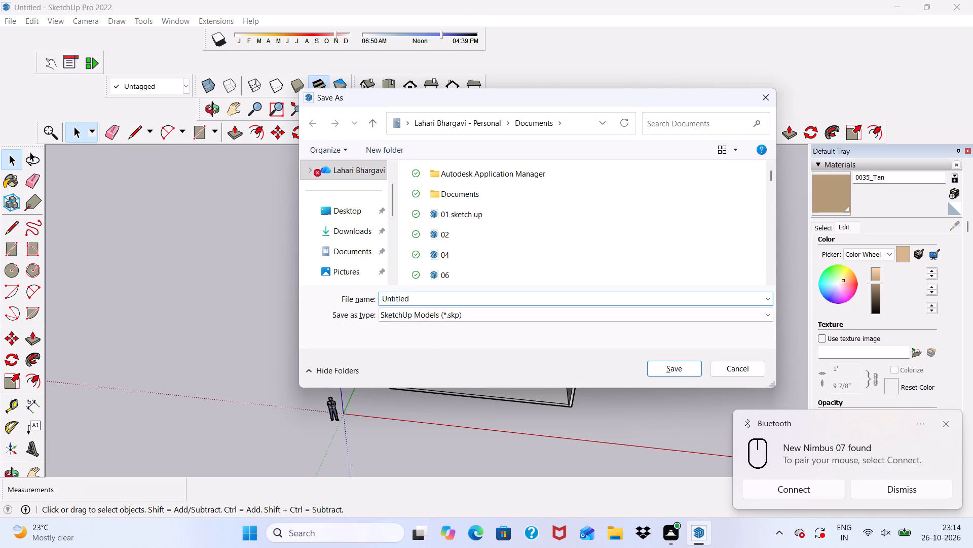
key(BackSpace)
key(BackSpace)
key(BackSpace)
key(BackSpace)
key(BackSpace)
key(BackSpace)
key(BackSpace)
key(BackSpace)
key(BackSpace)
key(BackSpace)
key(BackSpace)
key(BackSpace)
key(BackSpace)
key(BackSpace)
key(BackSpace)
key(BackSpace)
key(BackSpace)
key(BackSpace)
key(BackSpace)
key(BackSpace)
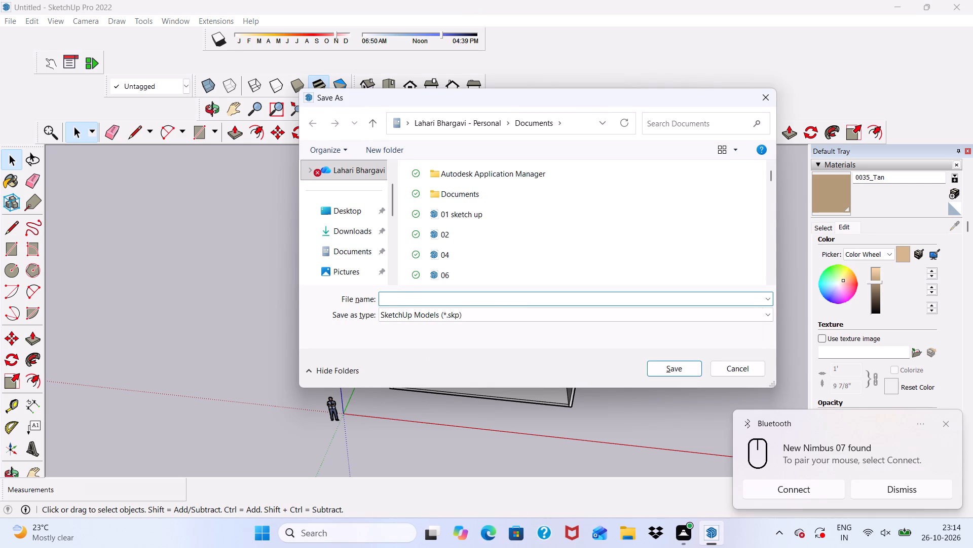
text(811)
click(667, 368)
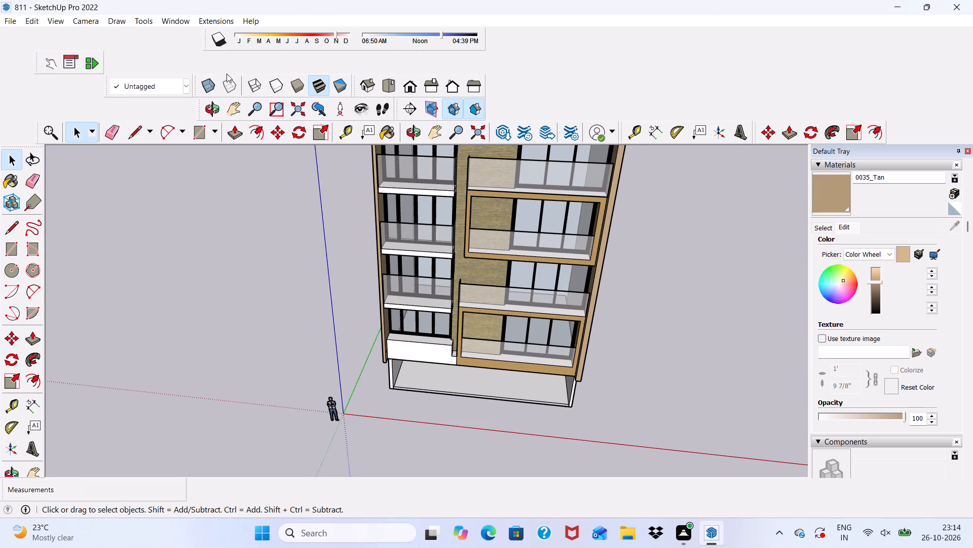
Export the current view of the building as a 2D JPEG image named 811pdf in the Documents folder.
click(14, 18)
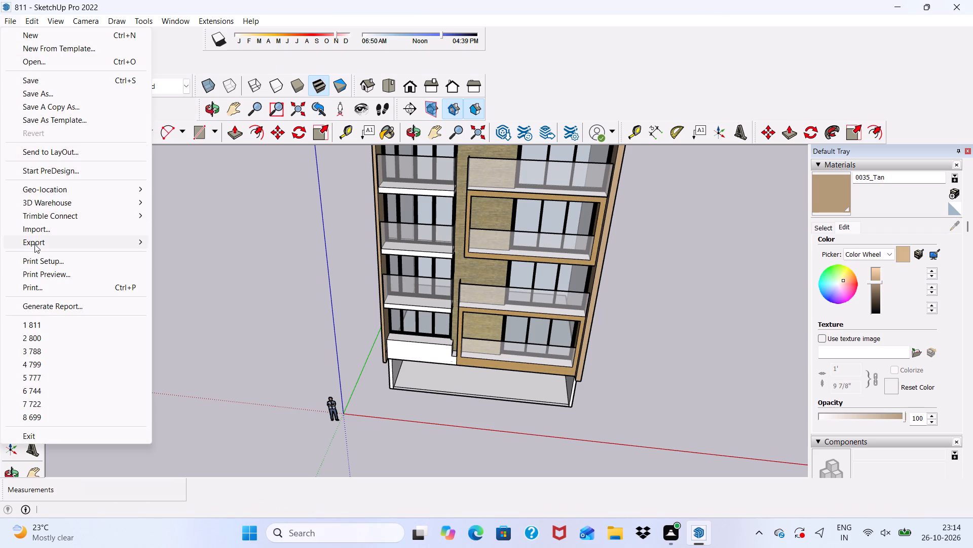
click(34, 244)
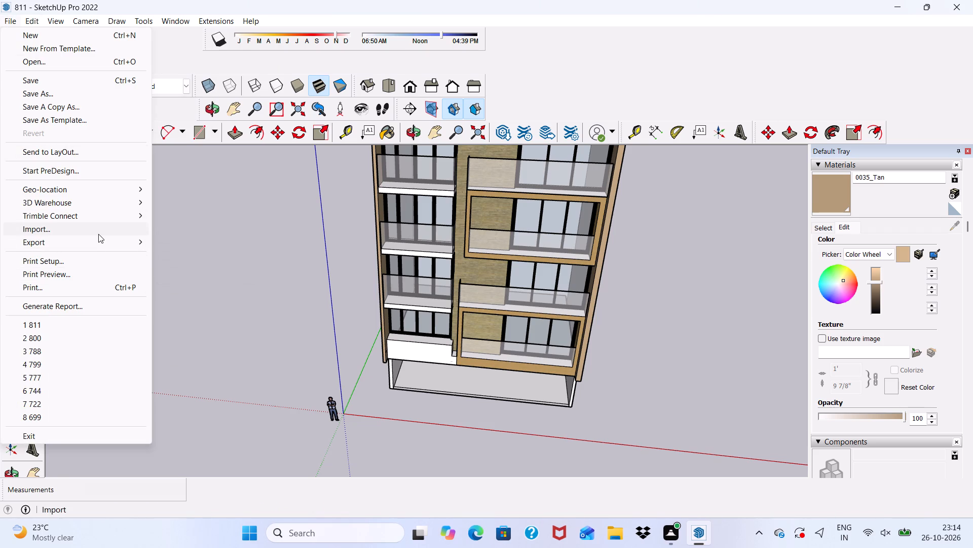
click(99, 241)
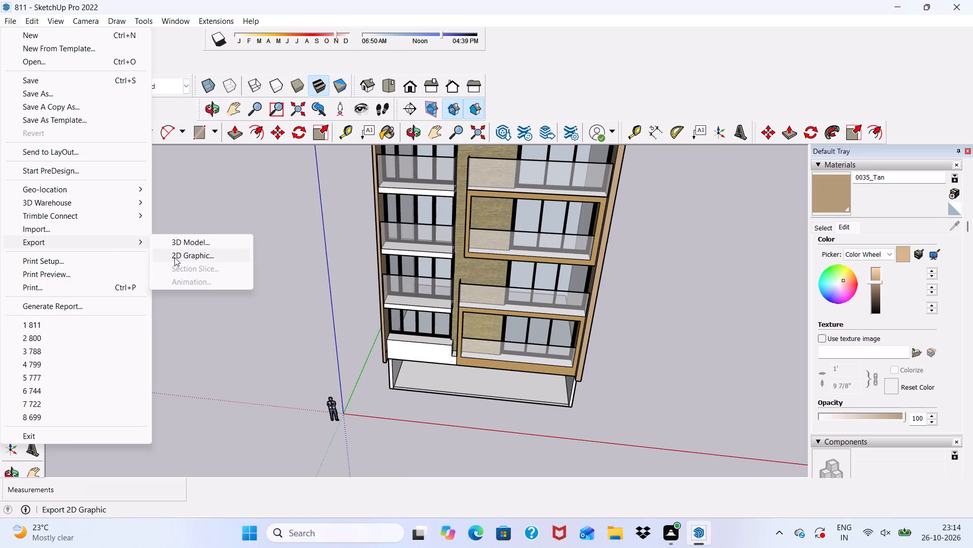
click(174, 257)
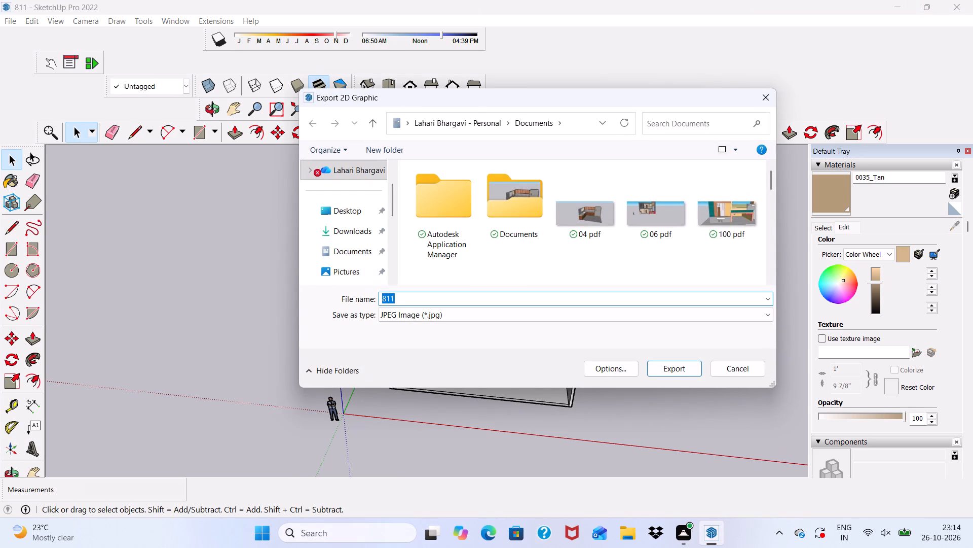
click(400, 300)
text(pdf)
click(673, 369)
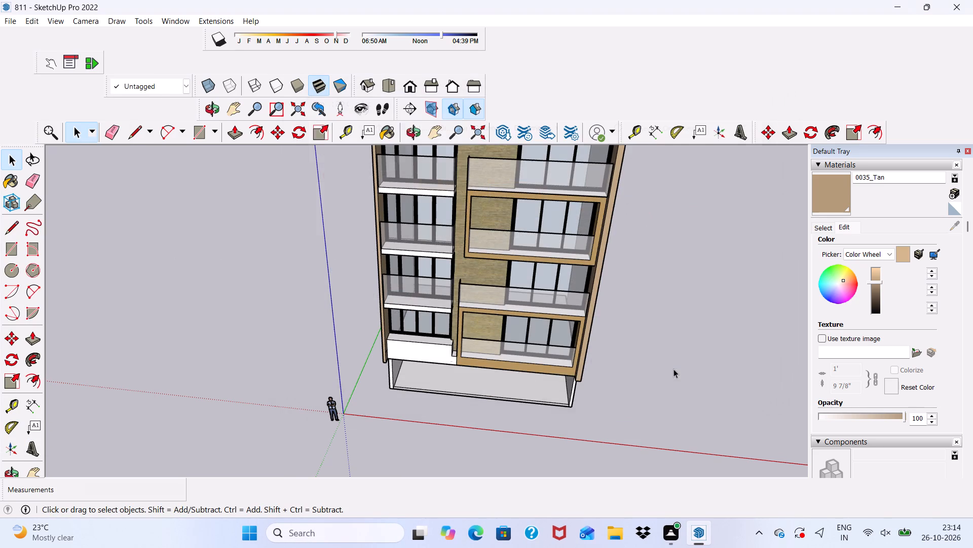